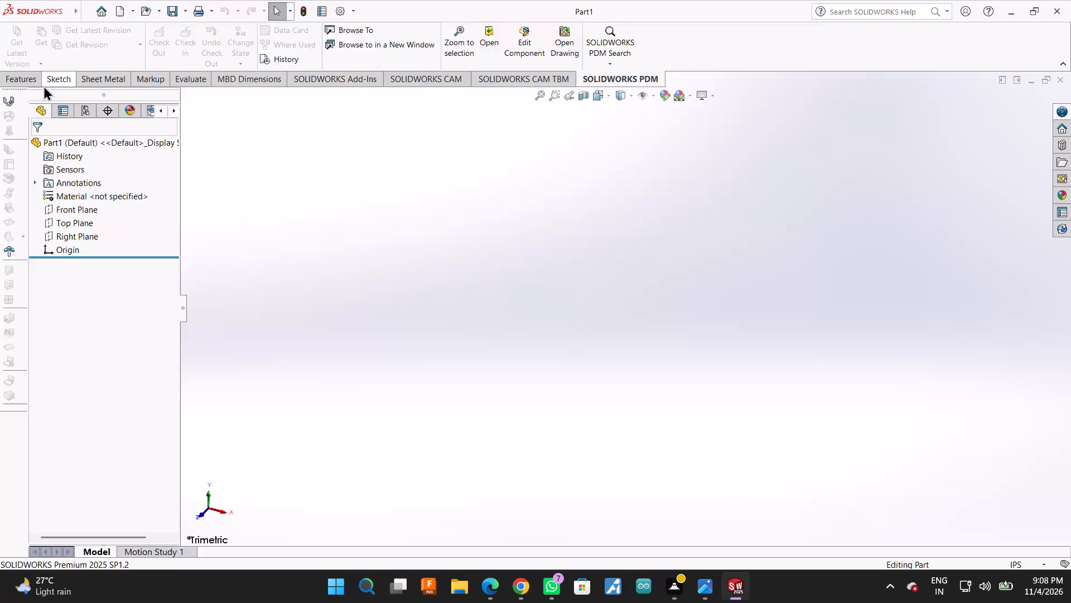
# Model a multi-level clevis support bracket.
# Set the part's unit system to MMGS (millimetre, gram, second).
pyautogui.click(44, 85)
pyautogui.click(38, 83)
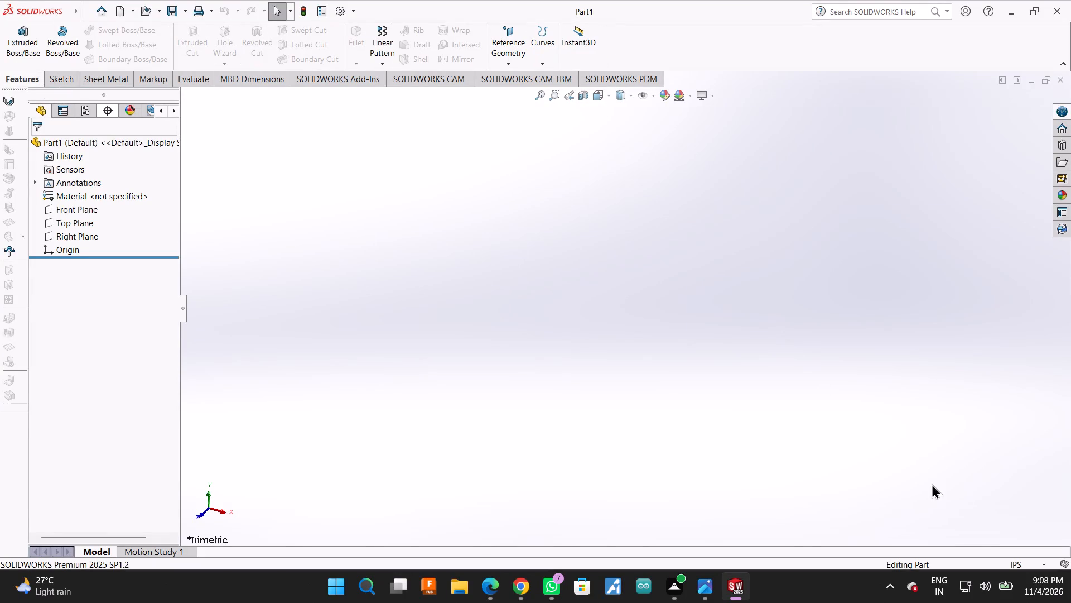
pyautogui.click(1007, 568)
pyautogui.click(989, 513)
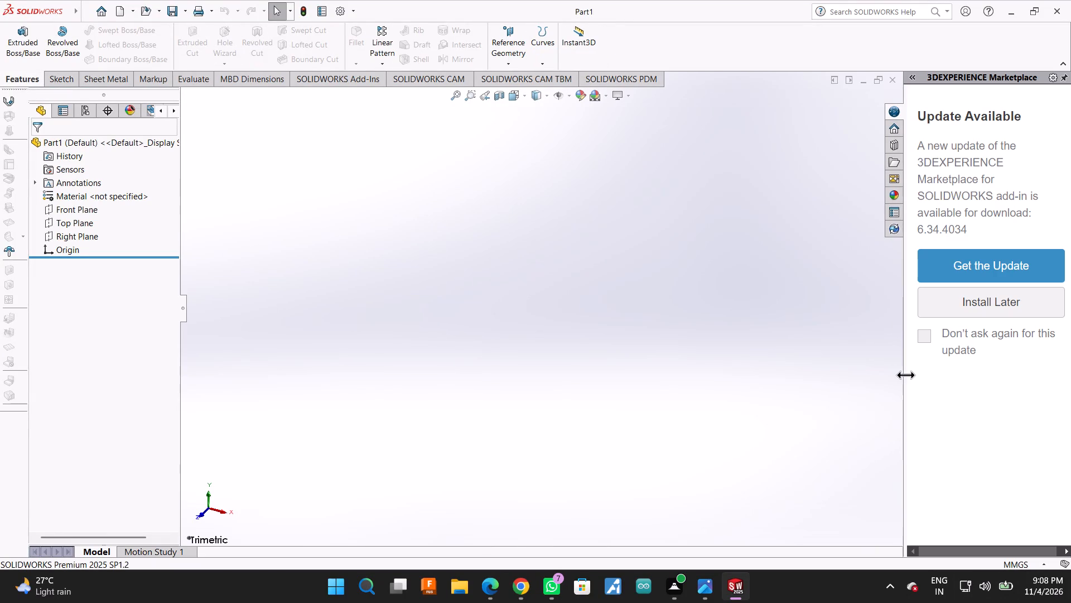
pyautogui.moveTo(905, 375); pyautogui.dragTo(1070, 427)
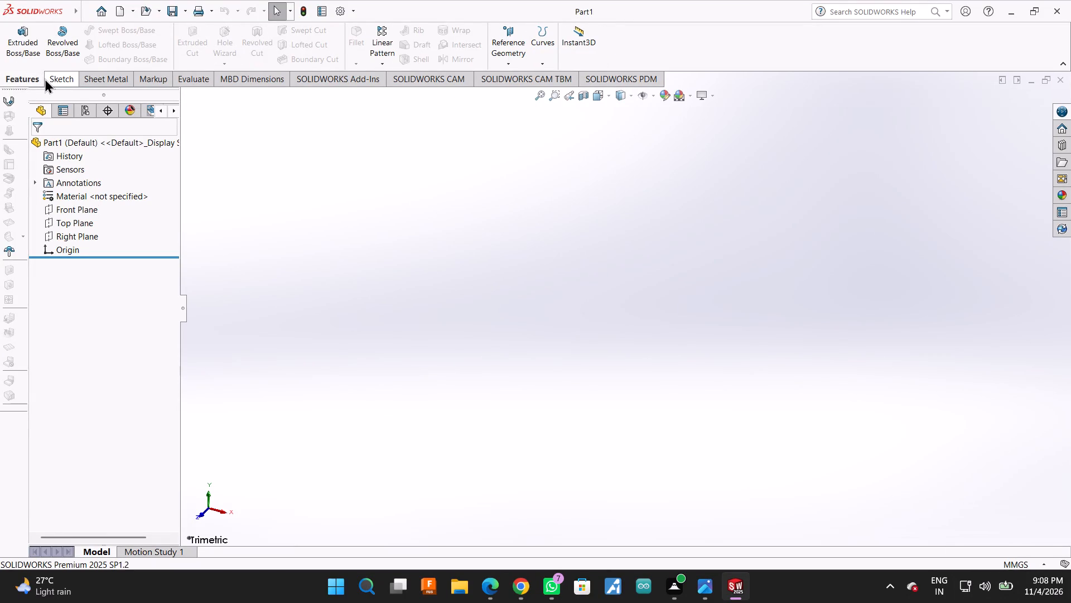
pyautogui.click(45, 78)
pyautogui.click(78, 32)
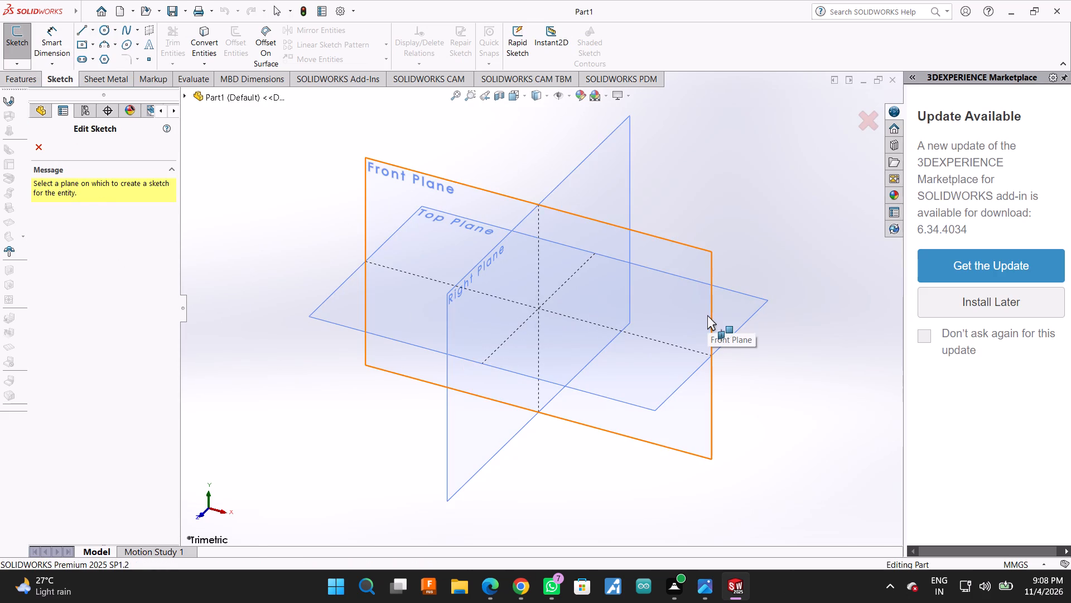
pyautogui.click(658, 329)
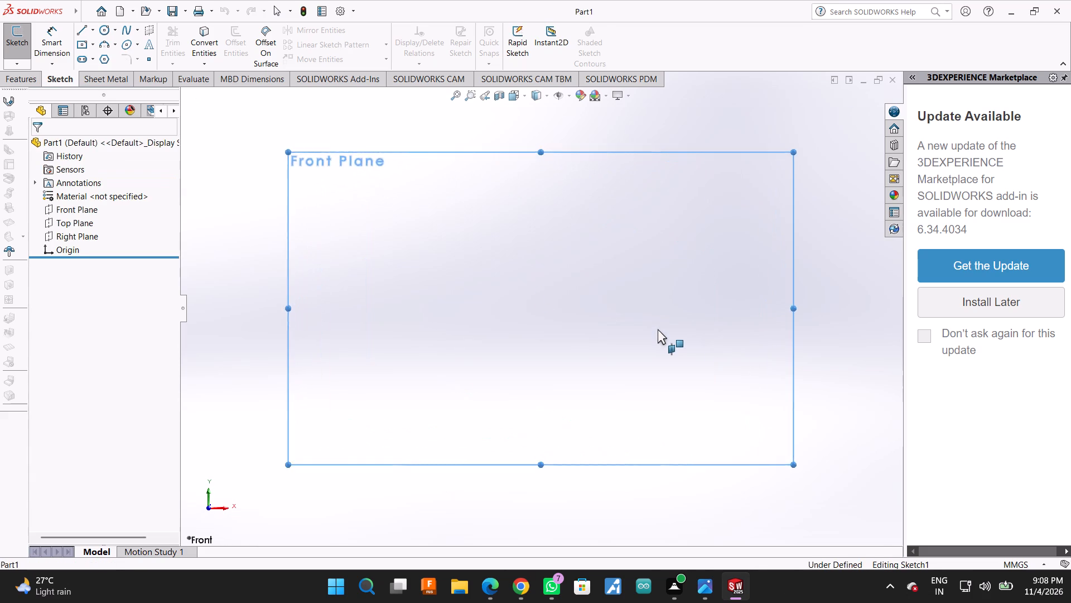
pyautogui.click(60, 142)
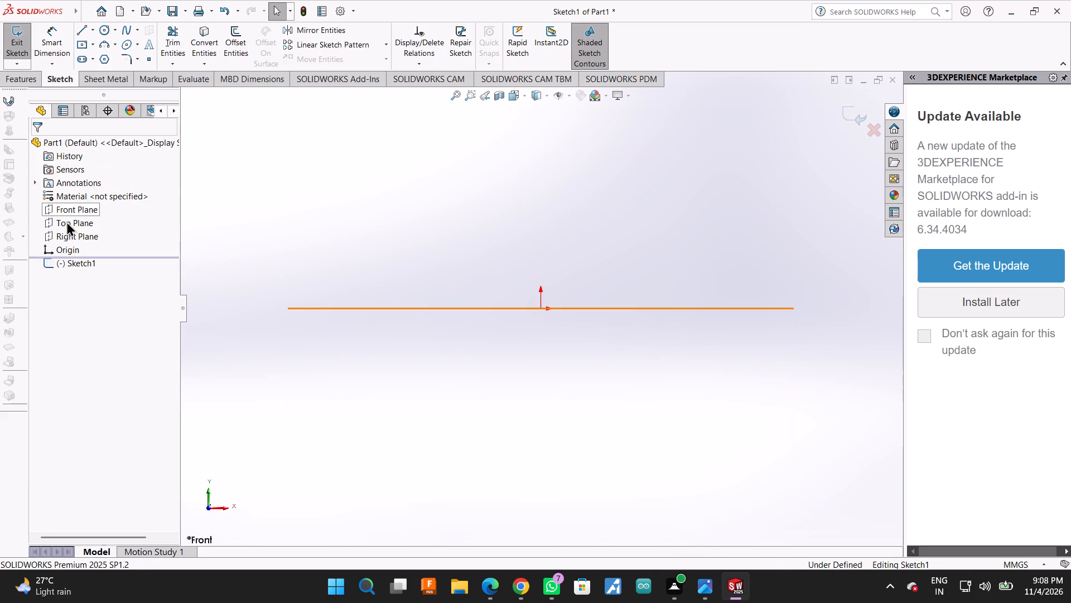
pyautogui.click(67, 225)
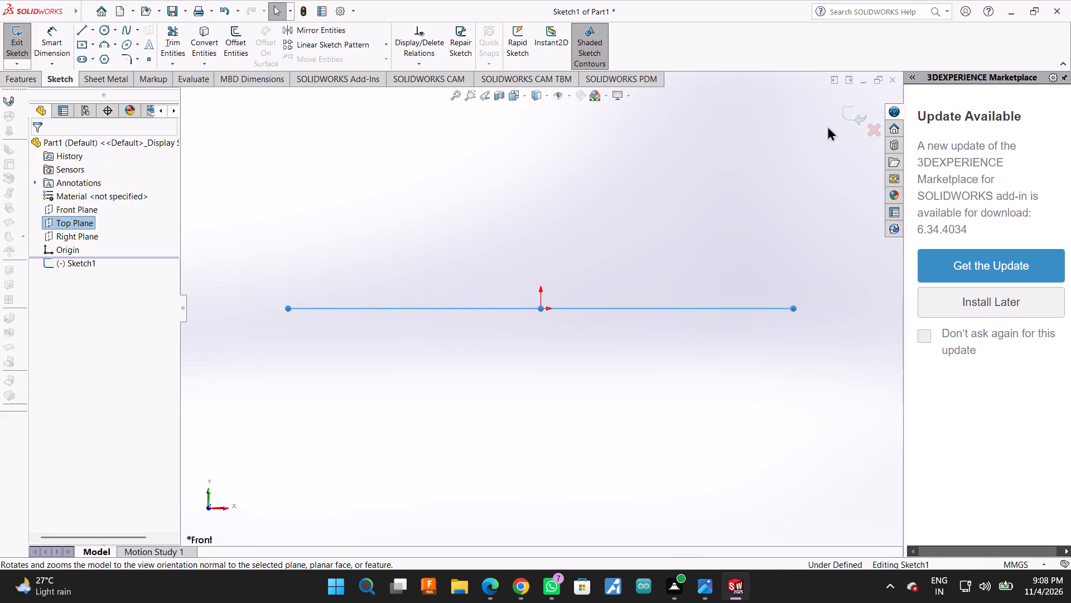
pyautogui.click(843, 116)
# Sketch a center rectangle about 162 mm wide and 92 mm high on the Top Plane, centred on the origin.
pyautogui.click(81, 222)
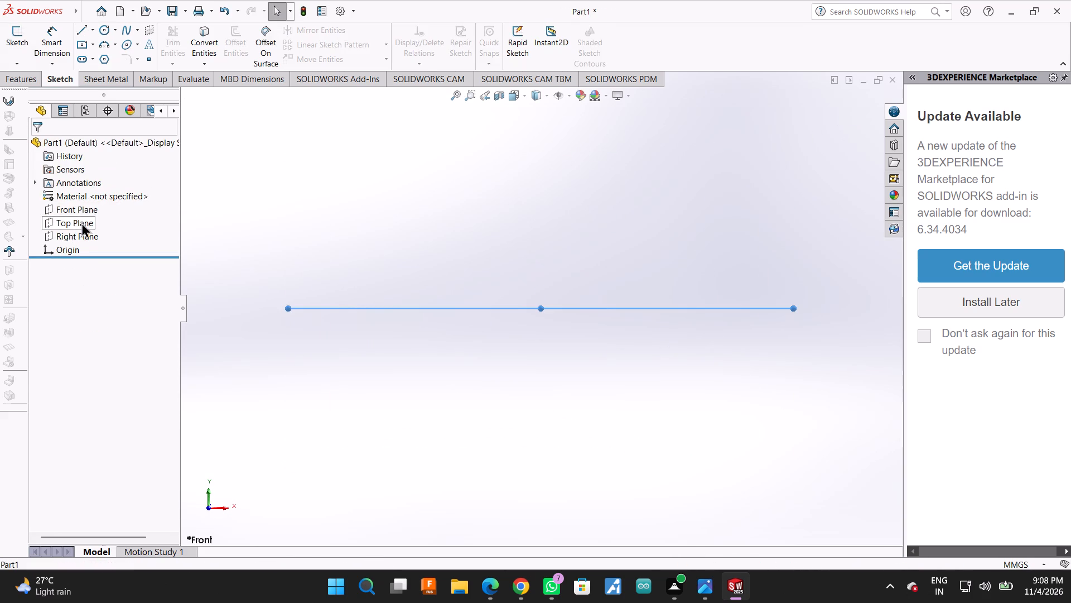
pyautogui.click(141, 202)
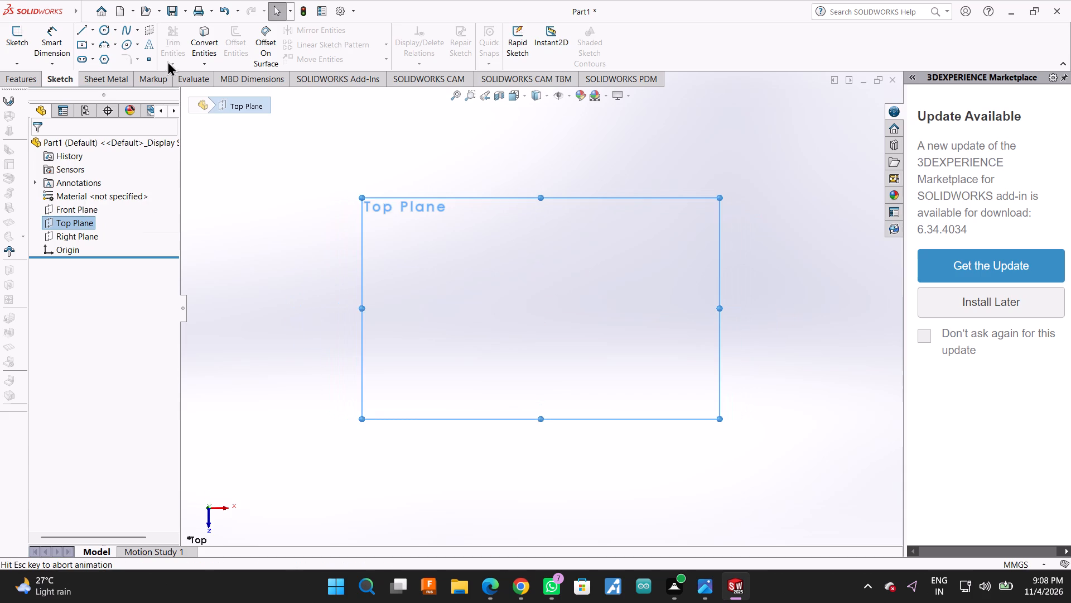
pyautogui.click(80, 45)
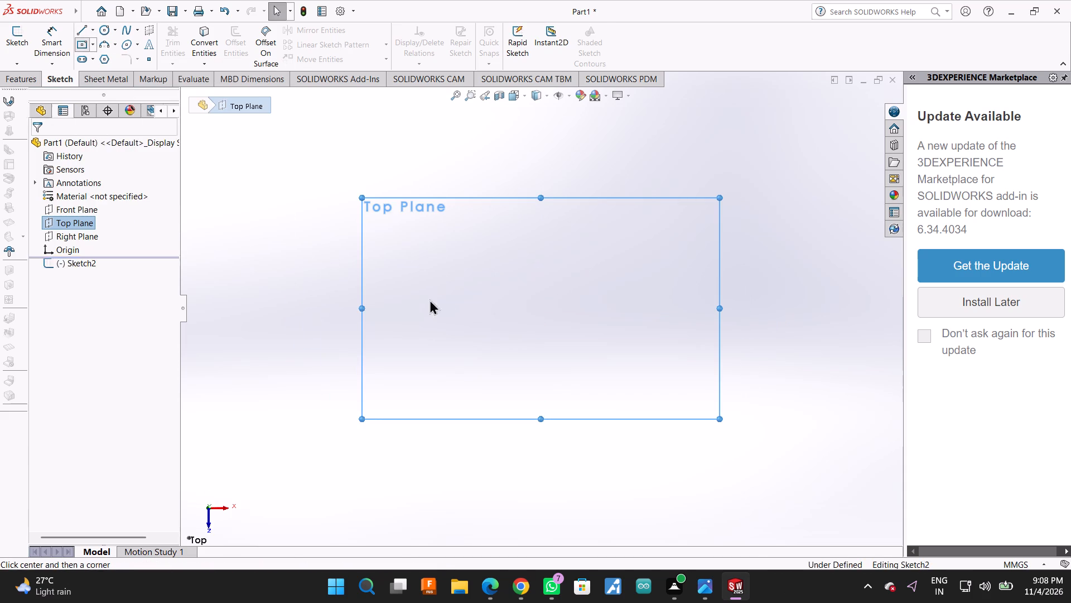
pyautogui.click(540, 309)
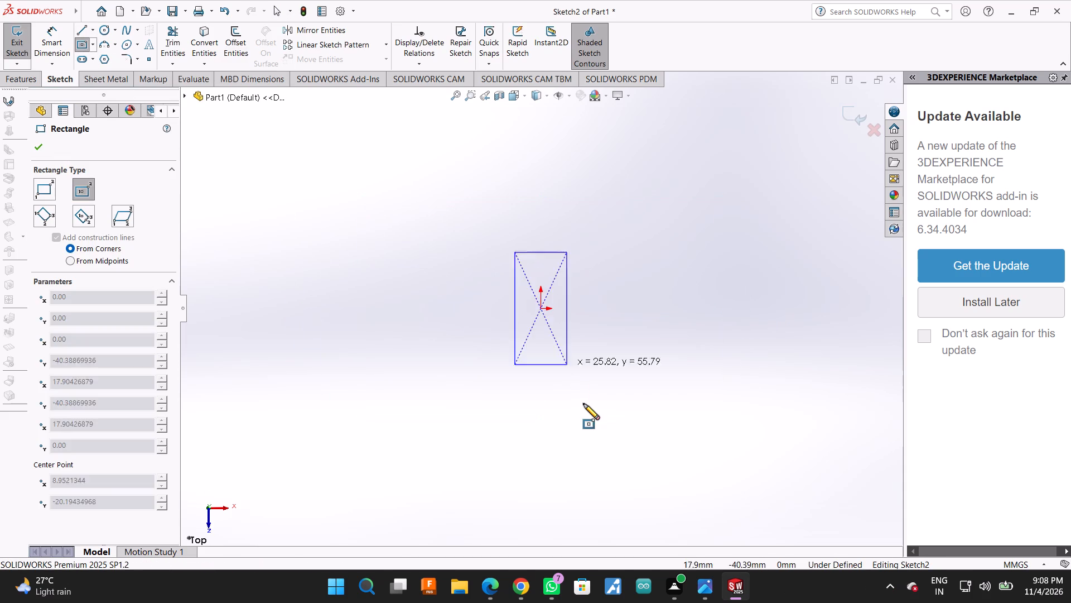
pyautogui.click(704, 401)
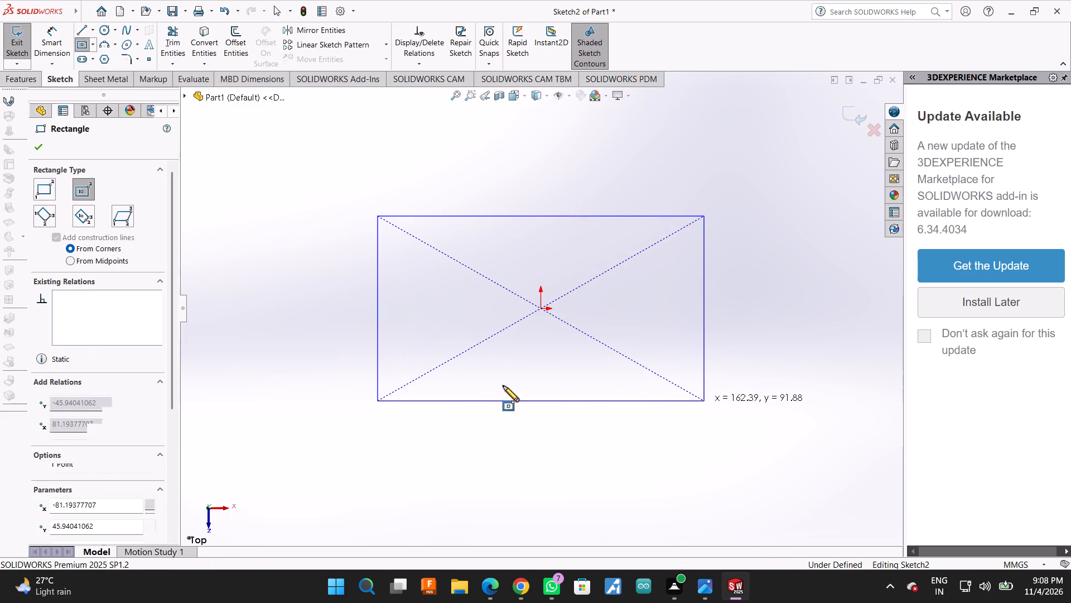
pyautogui.click(38, 152)
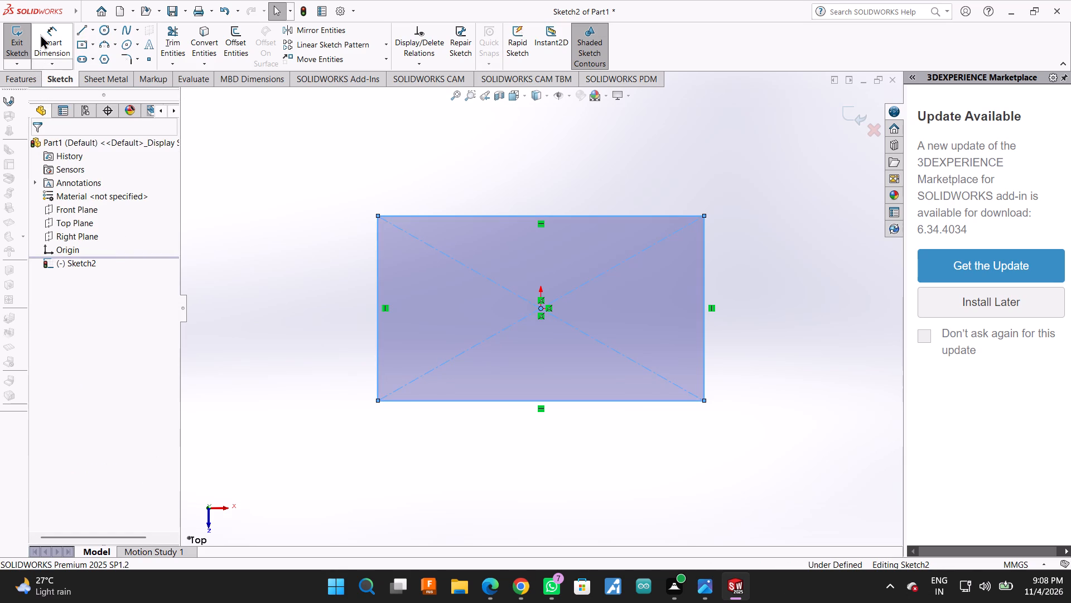
# Dimension the rectangle's left vertical side as 34+14+14, giving 62 mm.
pyautogui.click(42, 30)
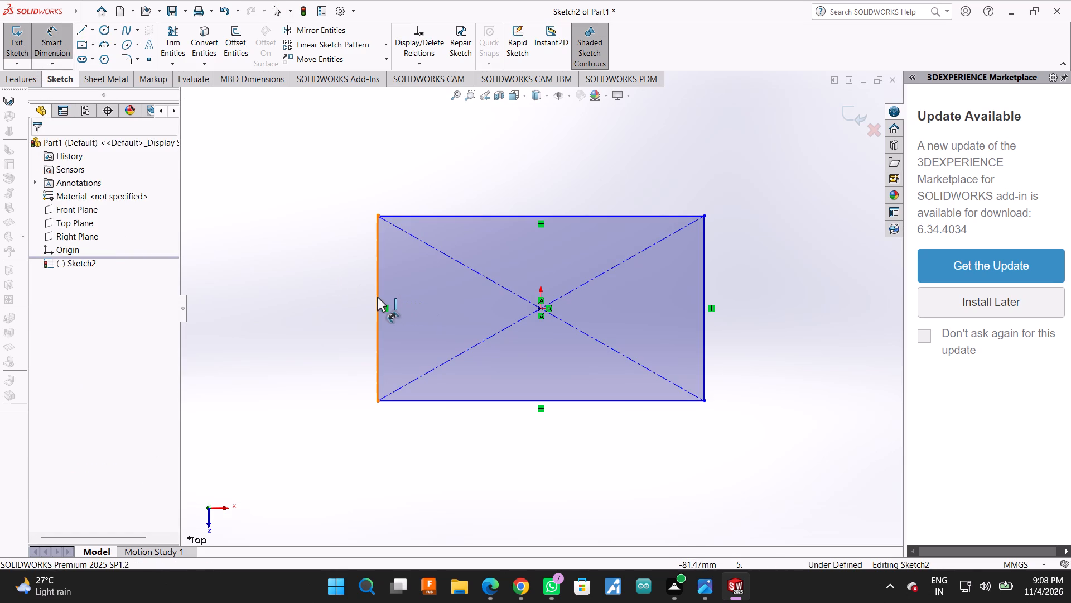
pyautogui.click(377, 297)
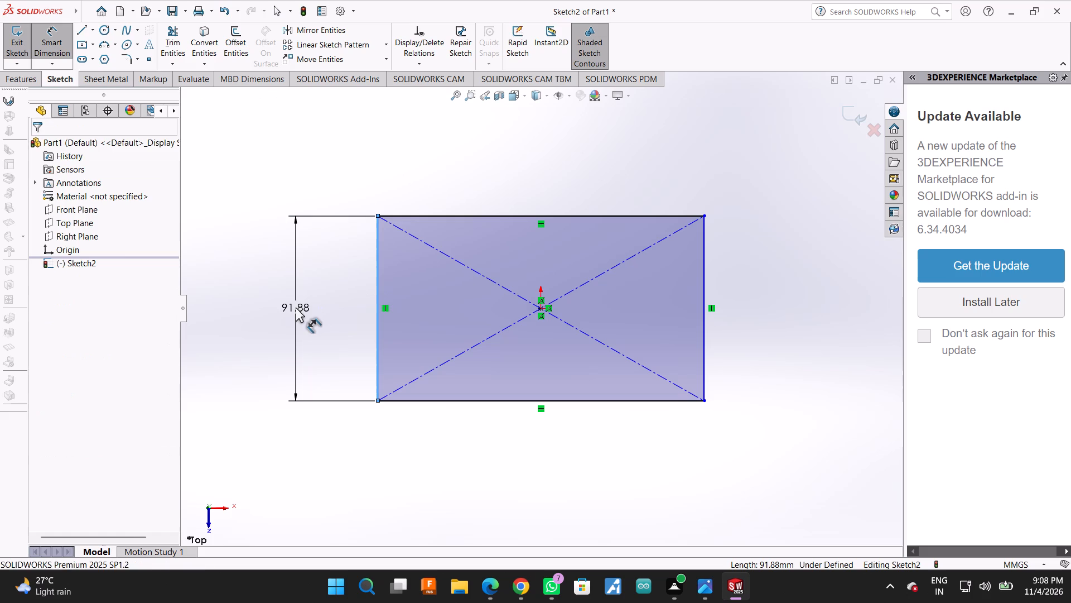
pyautogui.write('34+18+1')
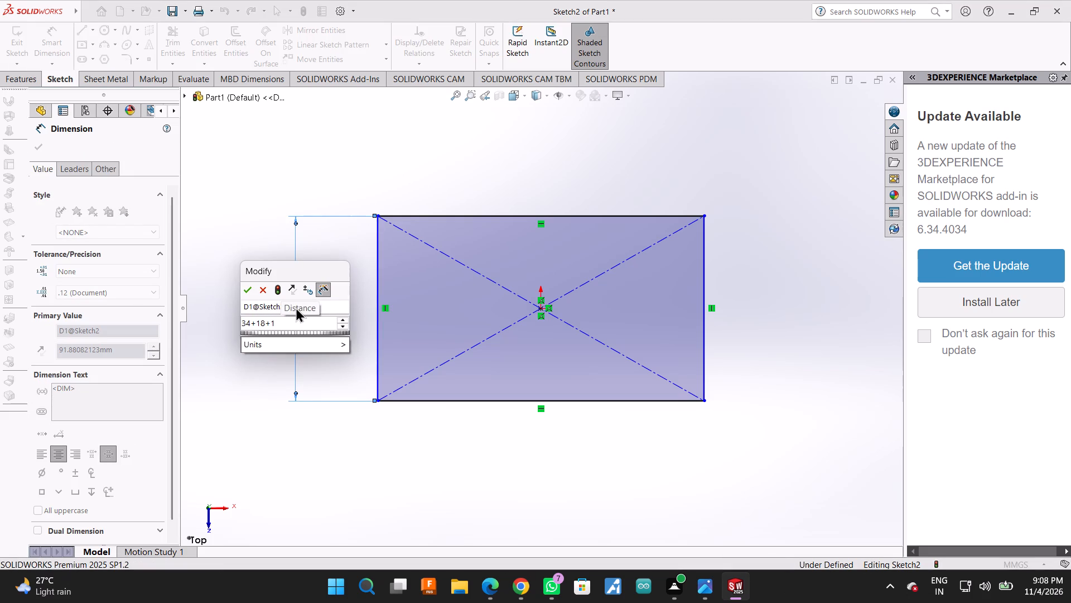
pyautogui.press('8')
pyautogui.press('BackSpace')
pyautogui.press('BackSpace')
pyautogui.press('BackSpace')
pyautogui.press('BackSpace')
pyautogui.press('BackSpace')
pyautogui.press('BackSpace')
pyautogui.press('BackSpace')
pyautogui.press('BackSpace')
pyautogui.press('BackSpace')
pyautogui.press('BackSpace')
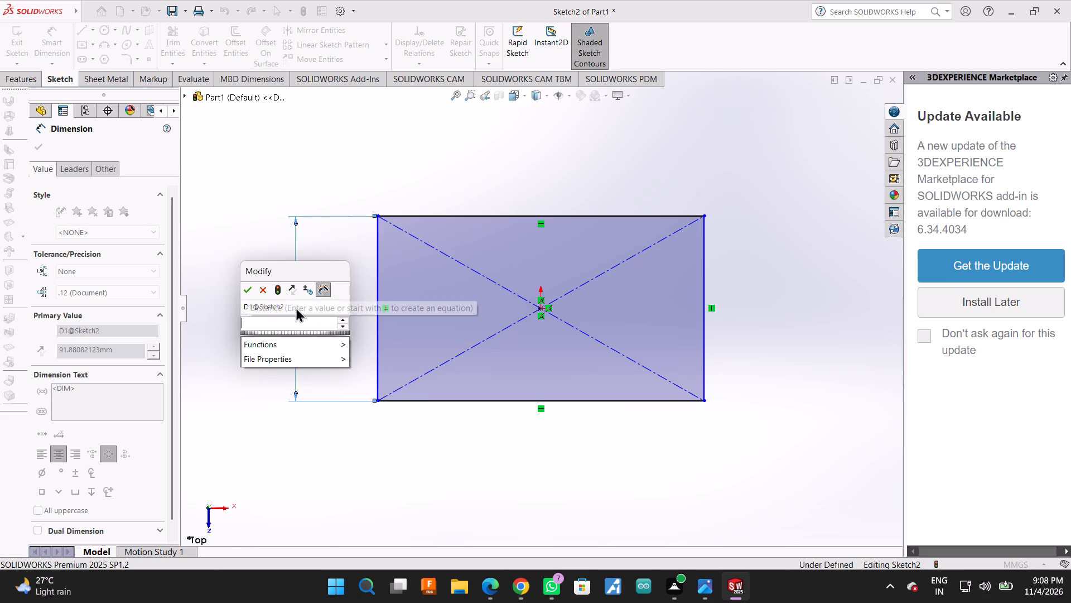
pyautogui.press('BackSpace')
pyautogui.press('BackSpace')
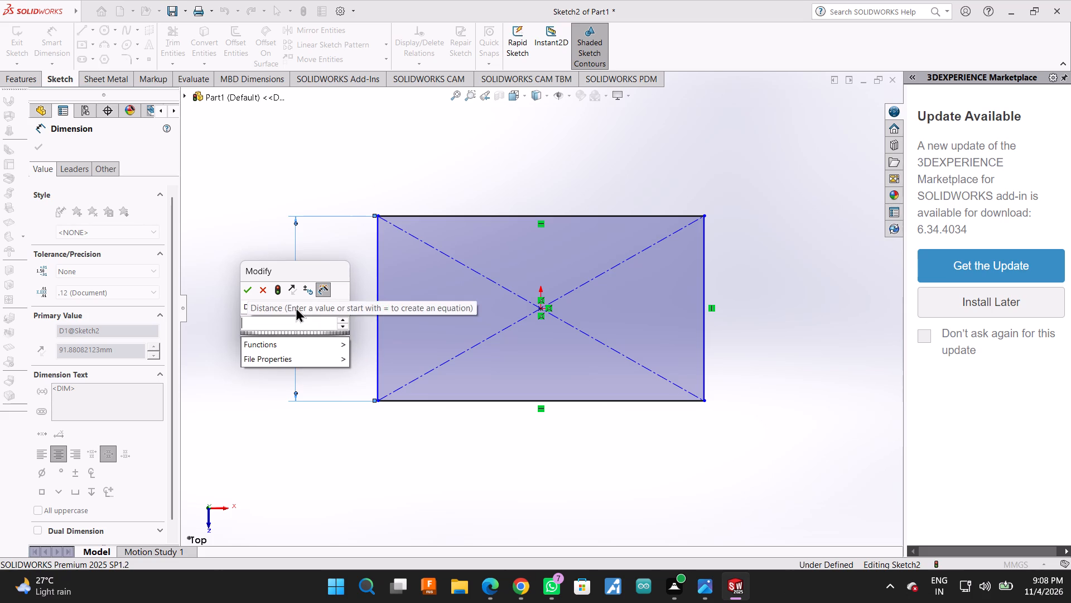
pyautogui.write('34')
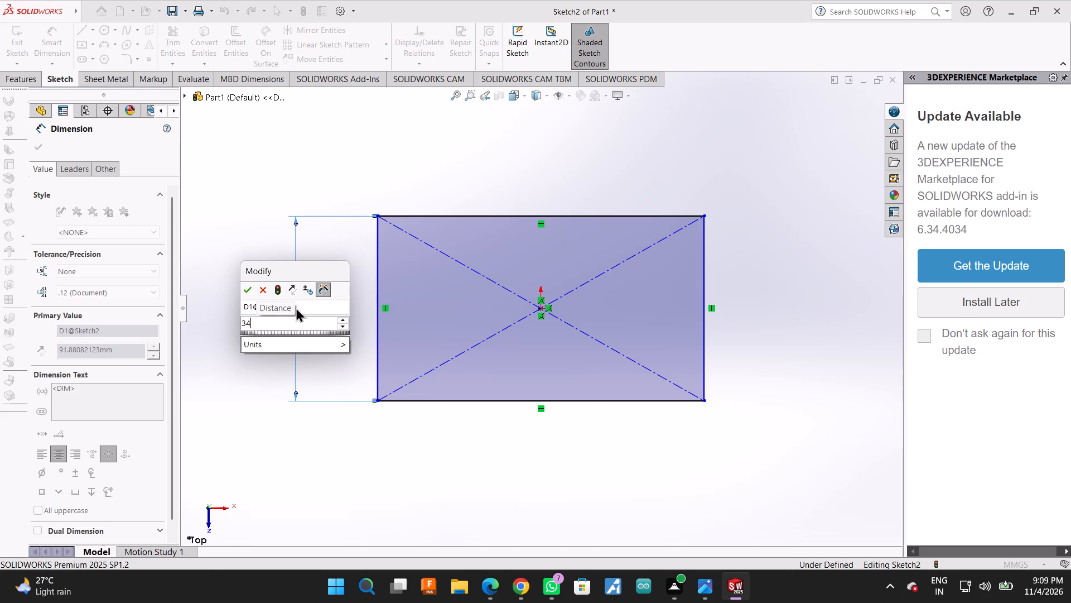
pyautogui.write('+12+12')
pyautogui.press('BackSpace')
pyautogui.press('BackSpace')
pyautogui.press('BackSpace')
pyautogui.press('BackSpace')
pyautogui.press('BackSpace')
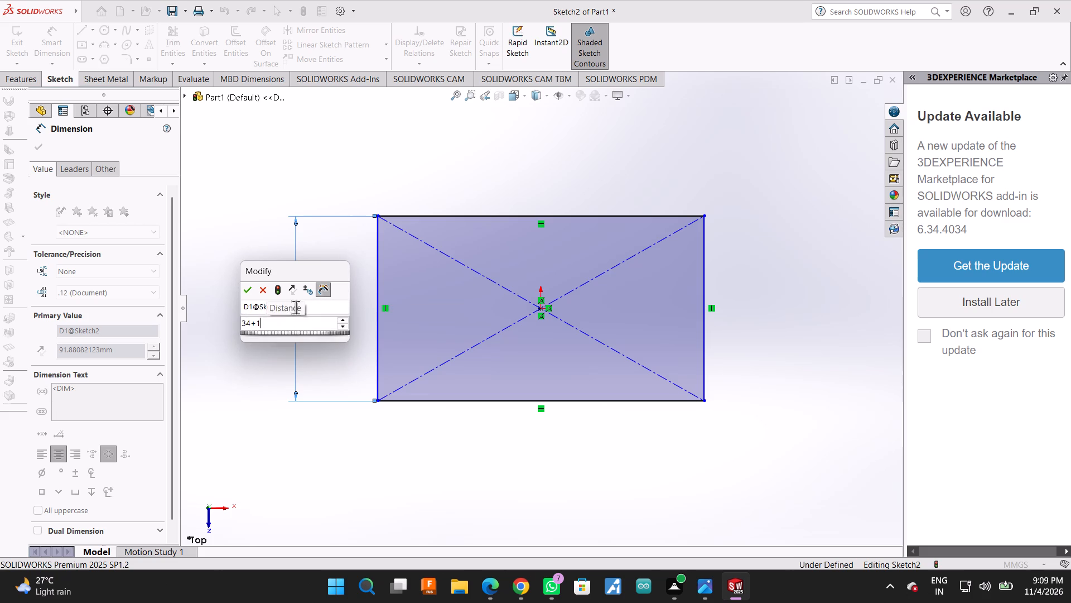
pyautogui.write('14+14')
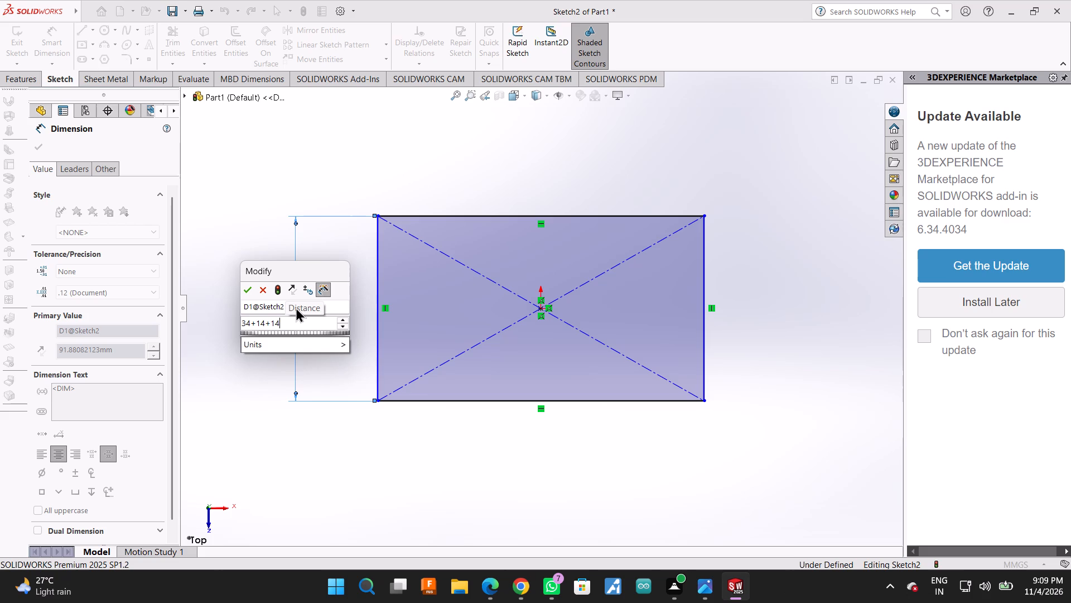
pyautogui.press('Return')
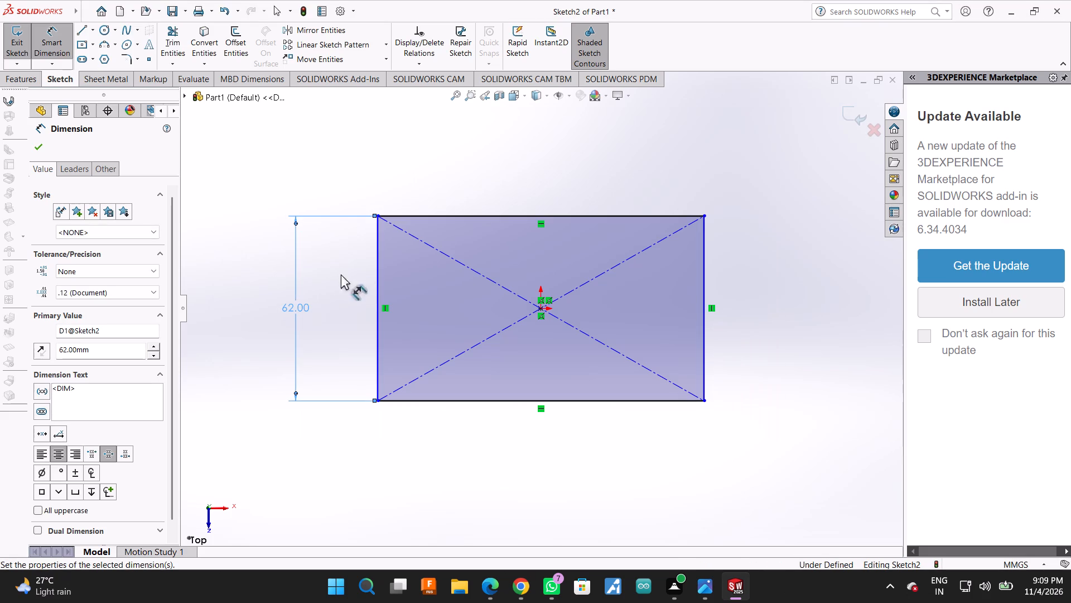
# Dimension the rectangle's upper horizontal side as 50 mm.
pyautogui.click(486, 215)
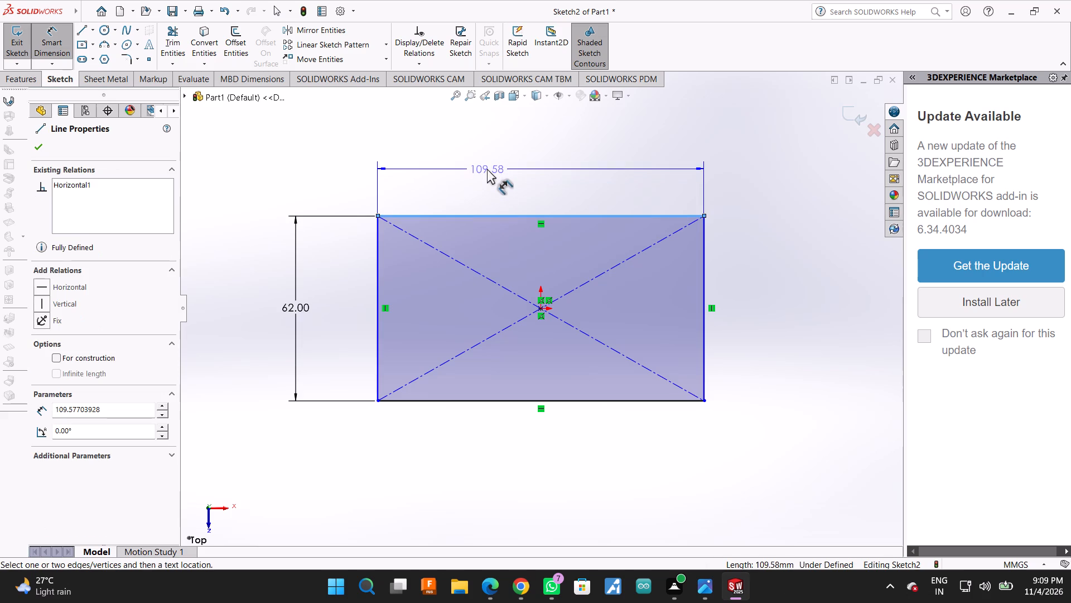
pyautogui.click(487, 169)
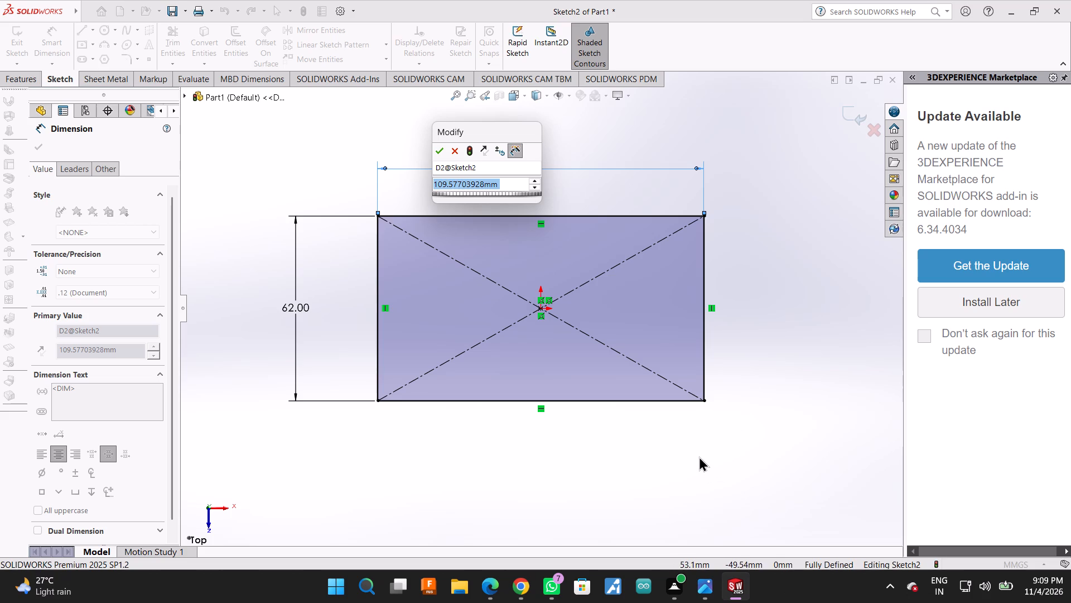
pyautogui.moveTo(520, 602); pyautogui.dragTo(549, 575)
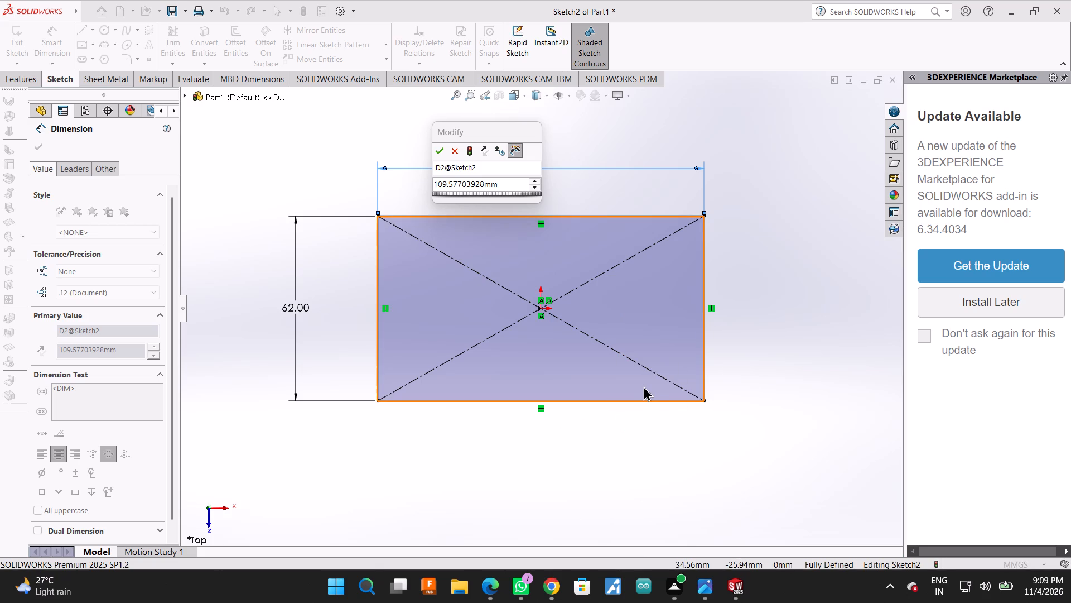
pyautogui.write('50')
pyautogui.press('Return')
pyautogui.doubleClick(503, 185)
pyautogui.write('50')
pyautogui.press('Return')
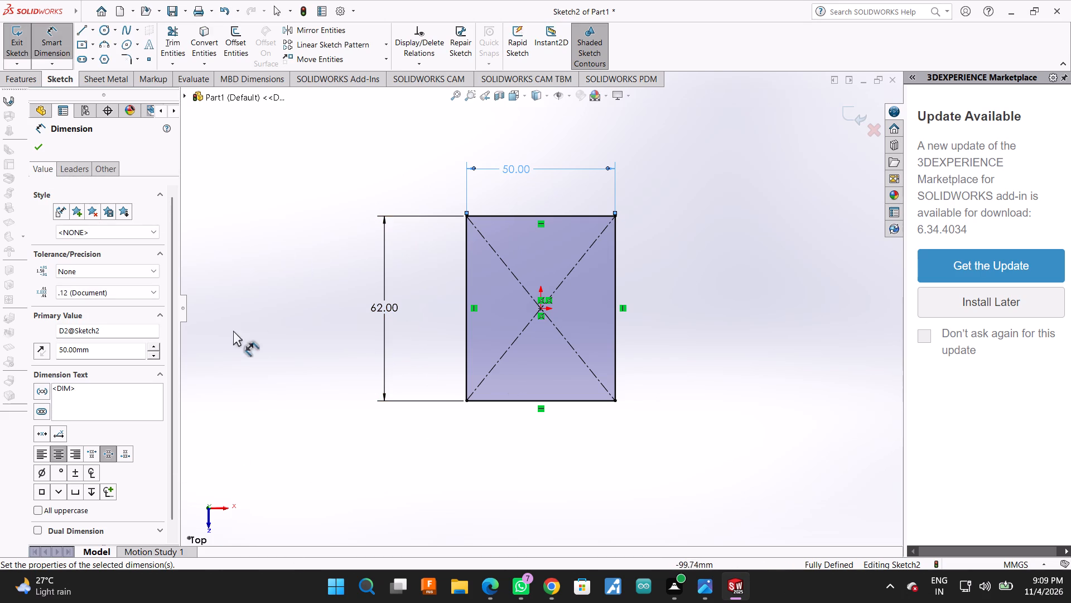
# Set the rectangle's horizontal dimension to 62 mm and its vertical dimension to 50 mm.
pyautogui.doubleClick(115, 352)
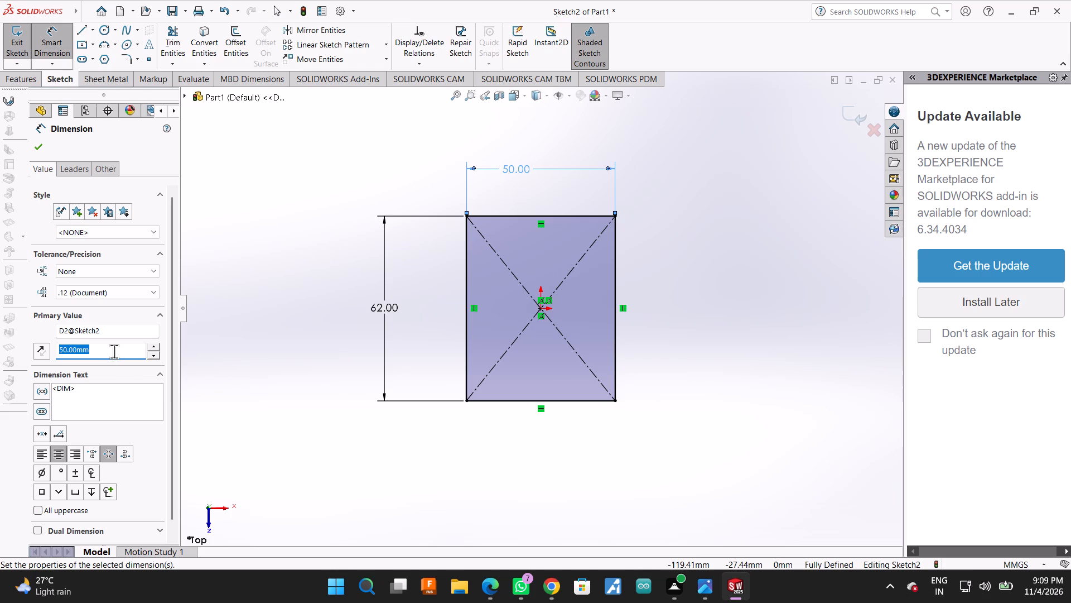
pyautogui.write('62')
pyautogui.press('Return')
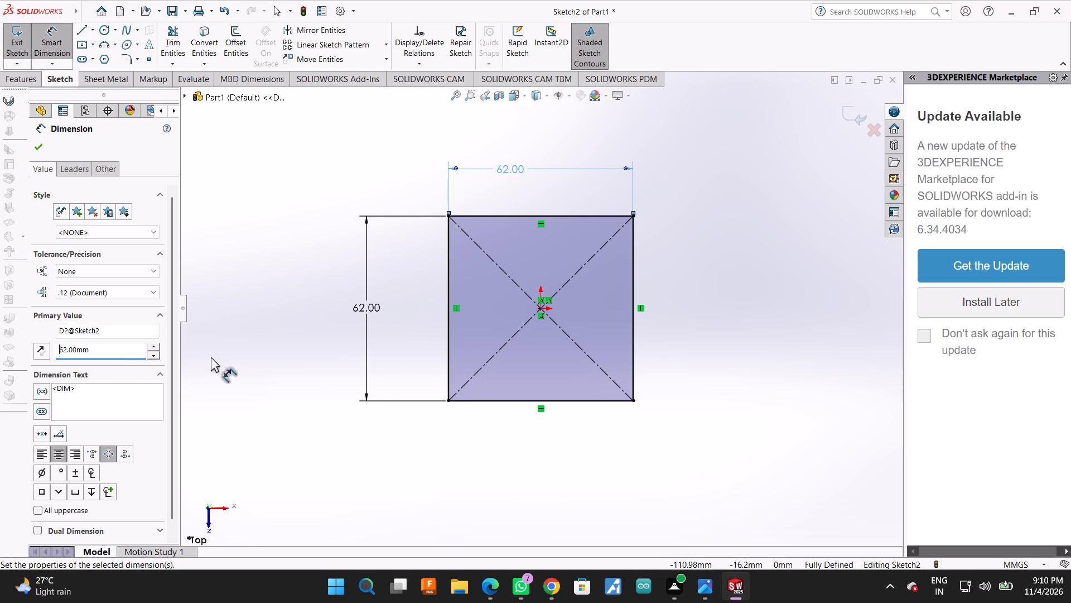
pyautogui.click(364, 312)
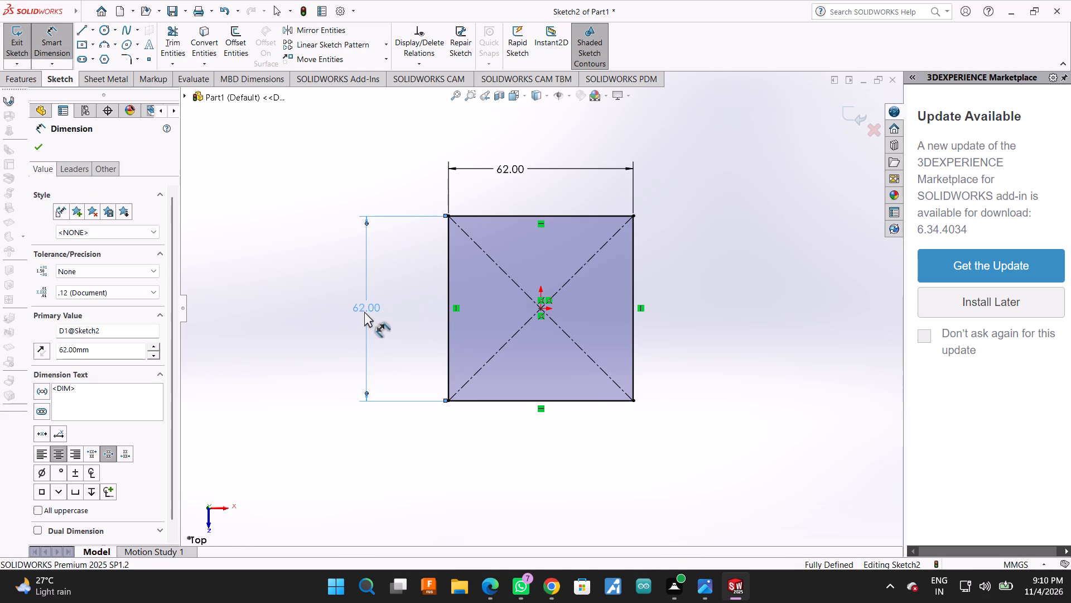
pyautogui.doubleClick(99, 354)
pyautogui.write('50')
pyautogui.press('Return')
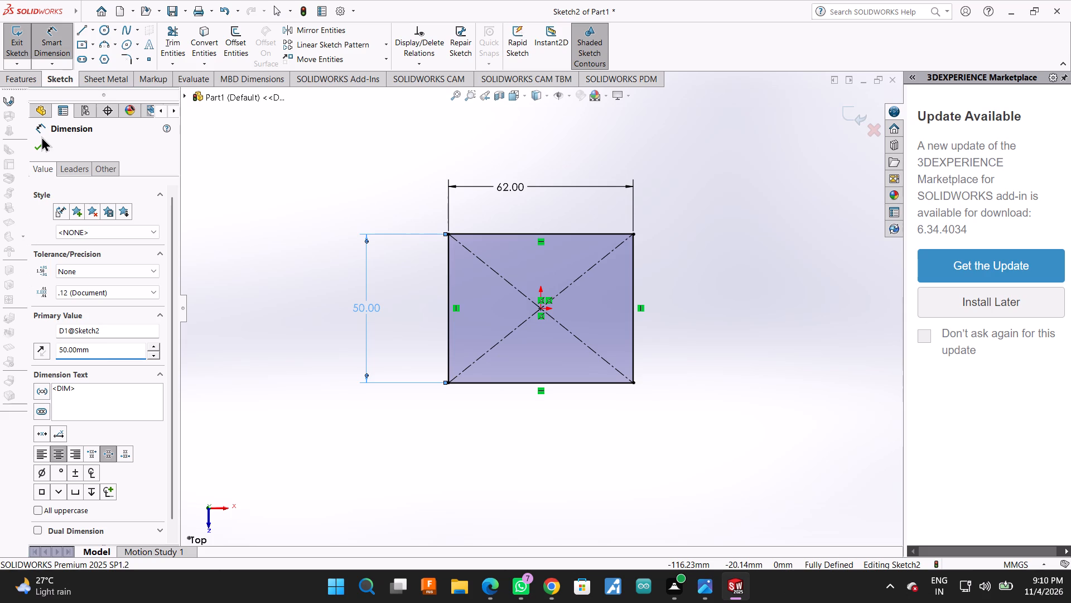
pyautogui.click(40, 137)
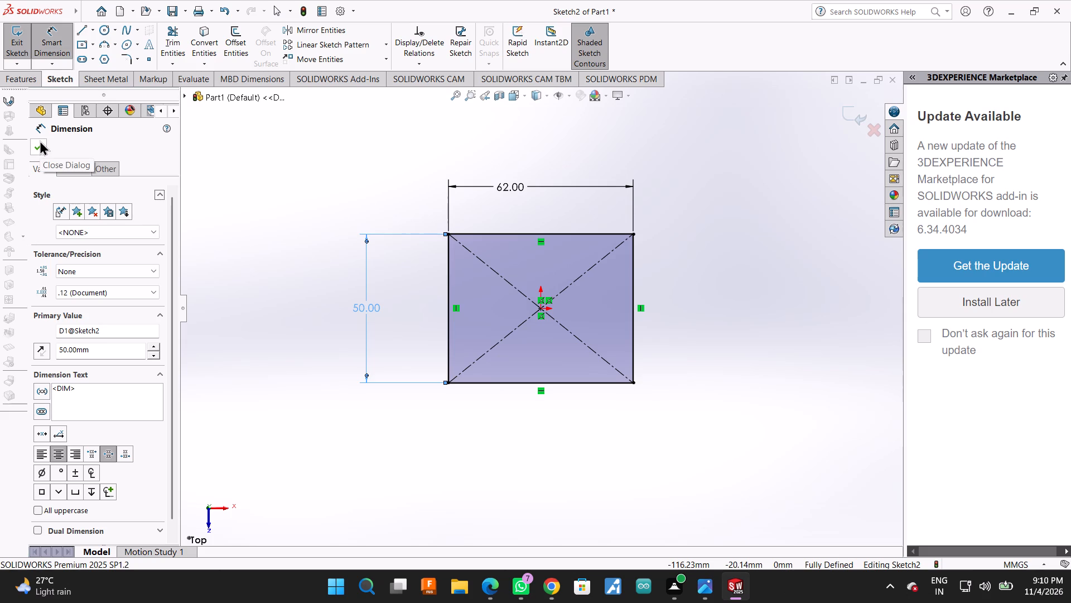
pyautogui.scroll(-2, 454, 407)
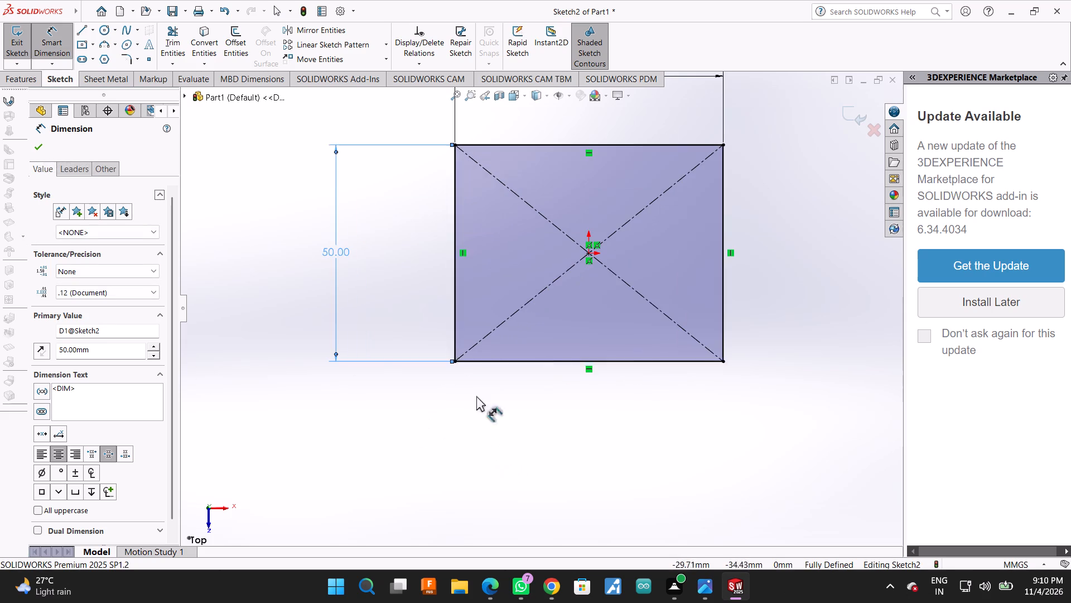
# Extrude the 62 by 50 mm rectangle to a blind depth of 12 mm.
pyautogui.scroll(3, 578, 341)
pyautogui.scroll(-2, 595, 224)
pyautogui.click(42, 143)
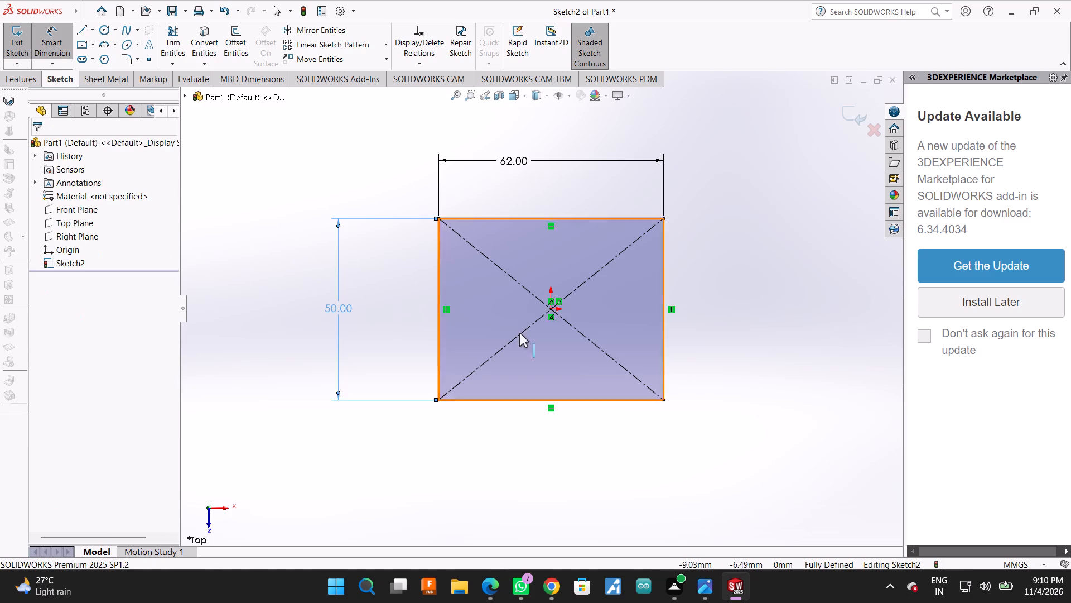
pyautogui.click(22, 76)
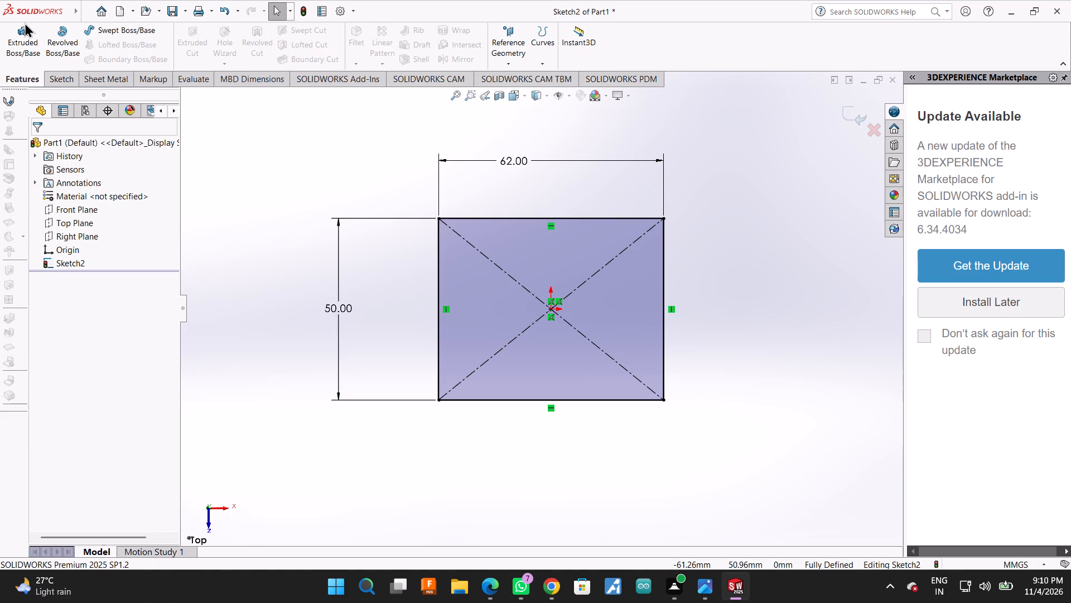
pyautogui.click(25, 31)
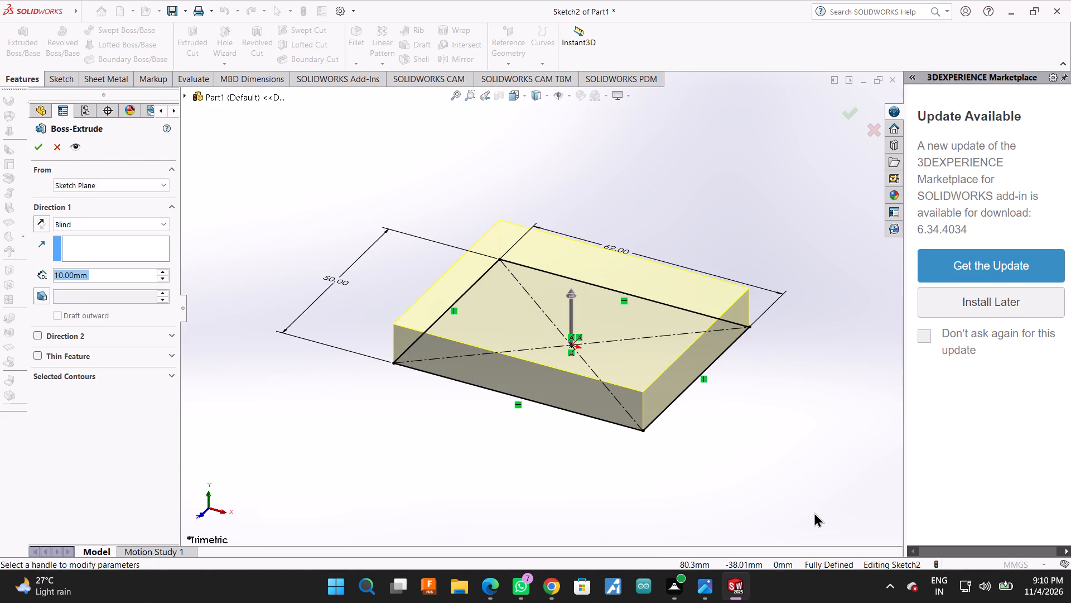
pyautogui.write('12')
pyautogui.press('Return')
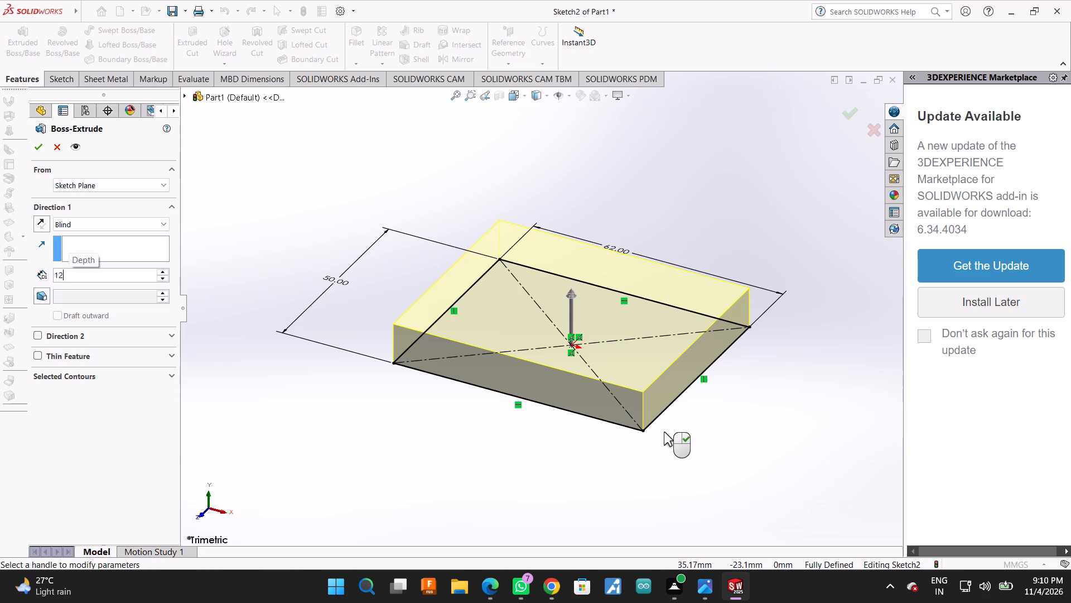
pyautogui.click(35, 152)
# On the block's bottom face, sketch a closed line profile about 7.7 mm wide along the full 50 mm right edge.
pyautogui.moveTo(552, 453); pyautogui.dragTo(604, 338, button='middle')
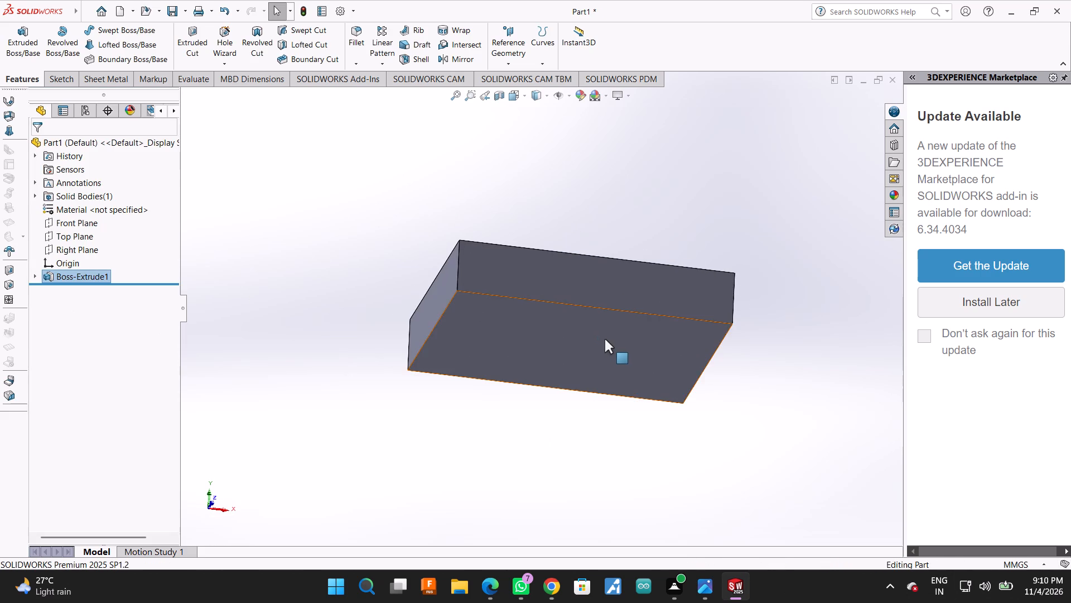
pyautogui.click(606, 339)
pyautogui.click(661, 309)
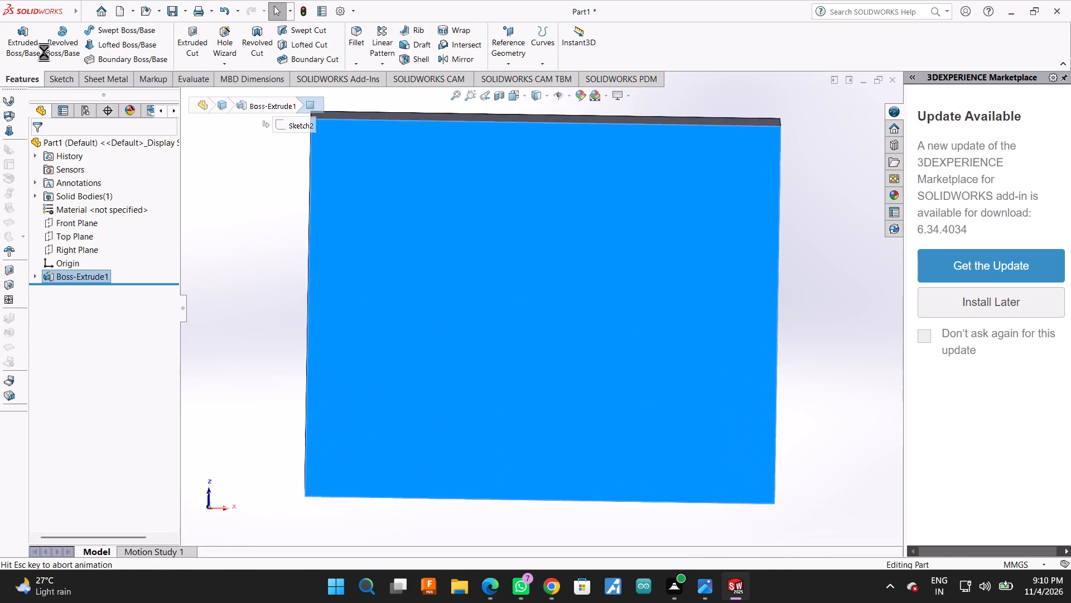
pyautogui.click(83, 32)
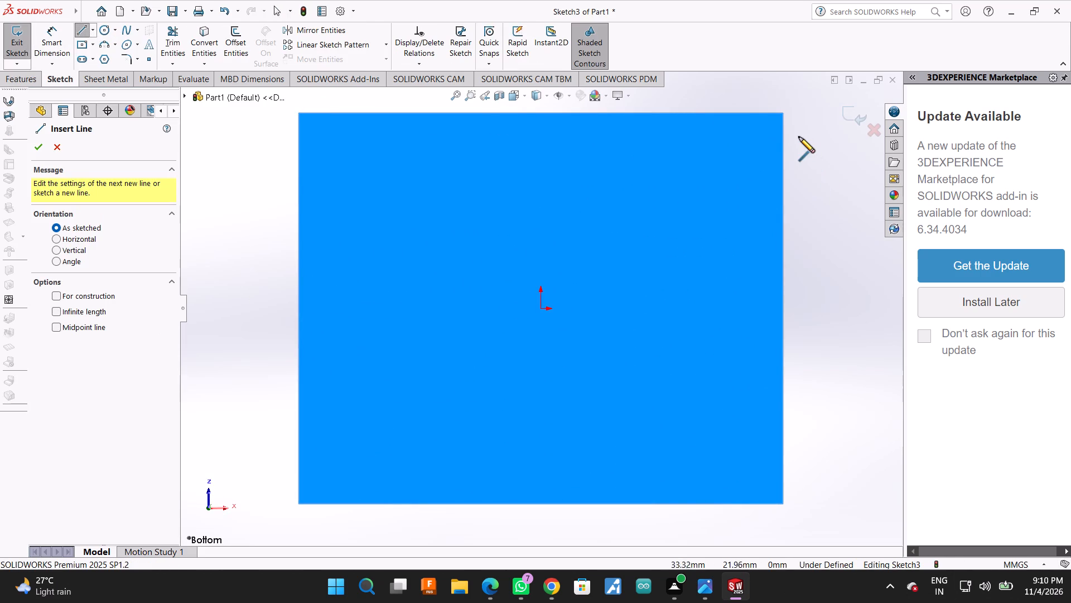
pyautogui.click(783, 113)
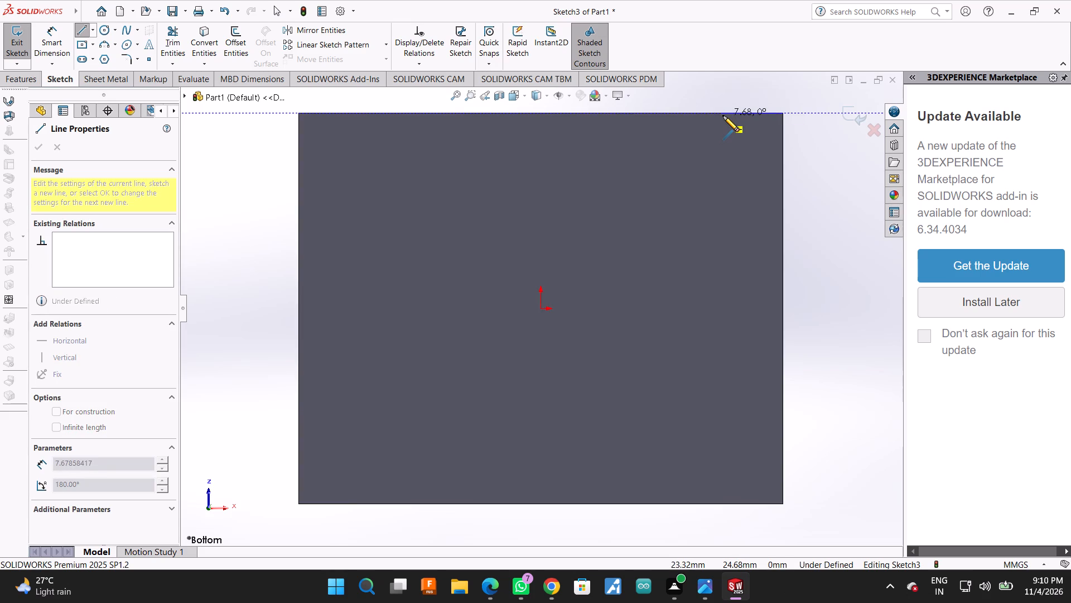
pyautogui.click(723, 116)
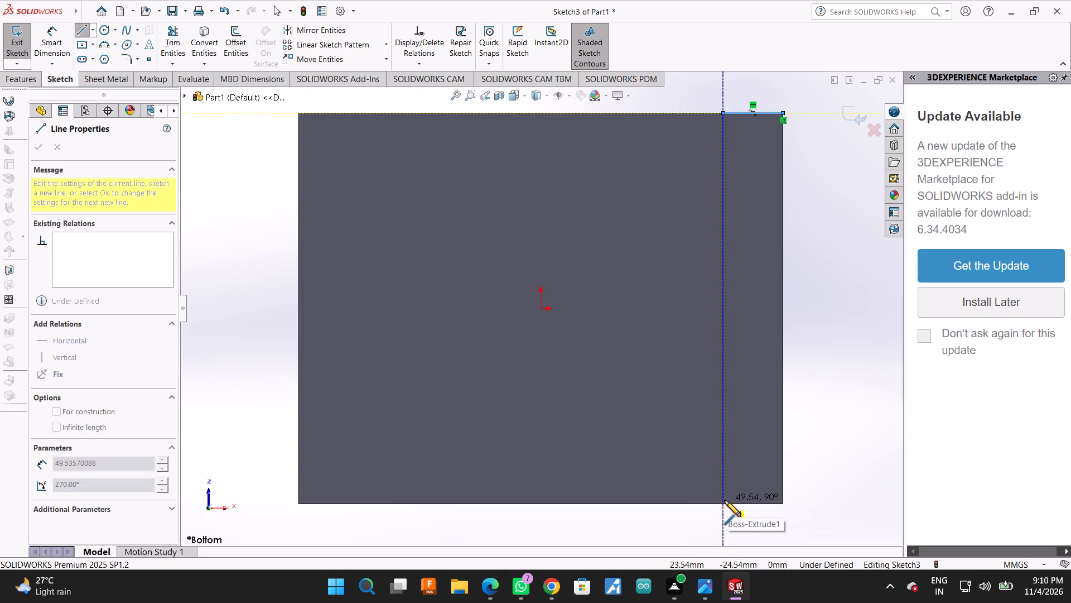
pyautogui.click(724, 501)
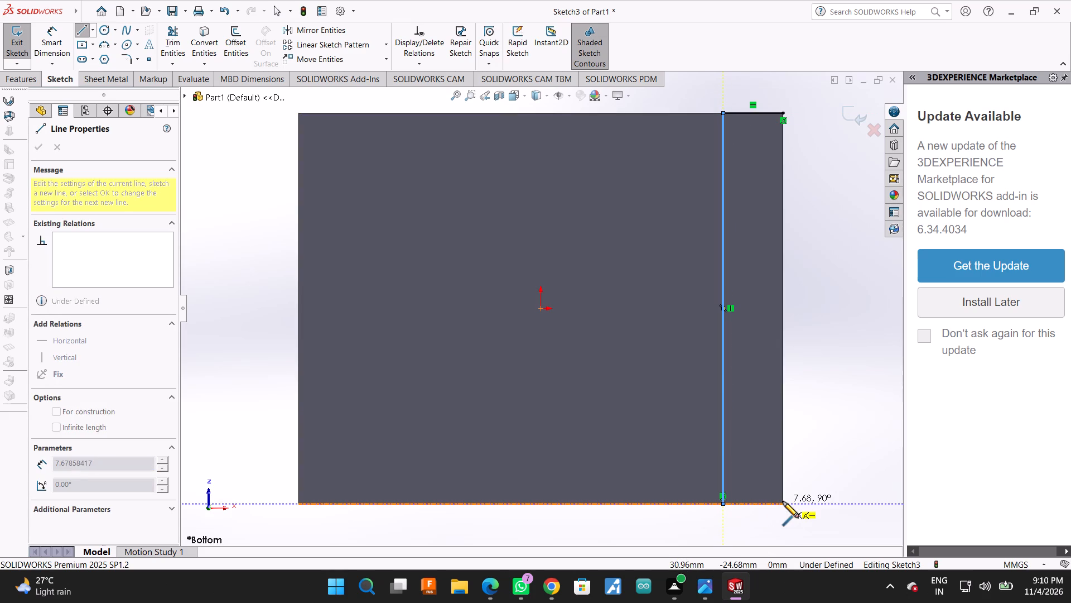
pyautogui.click(782, 503)
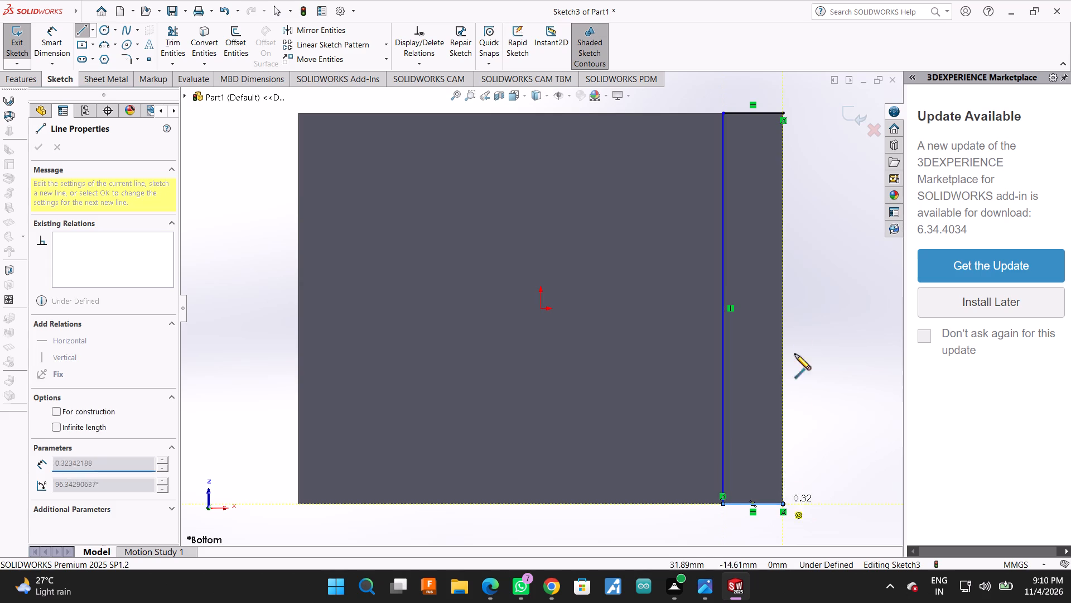
pyautogui.click(785, 111)
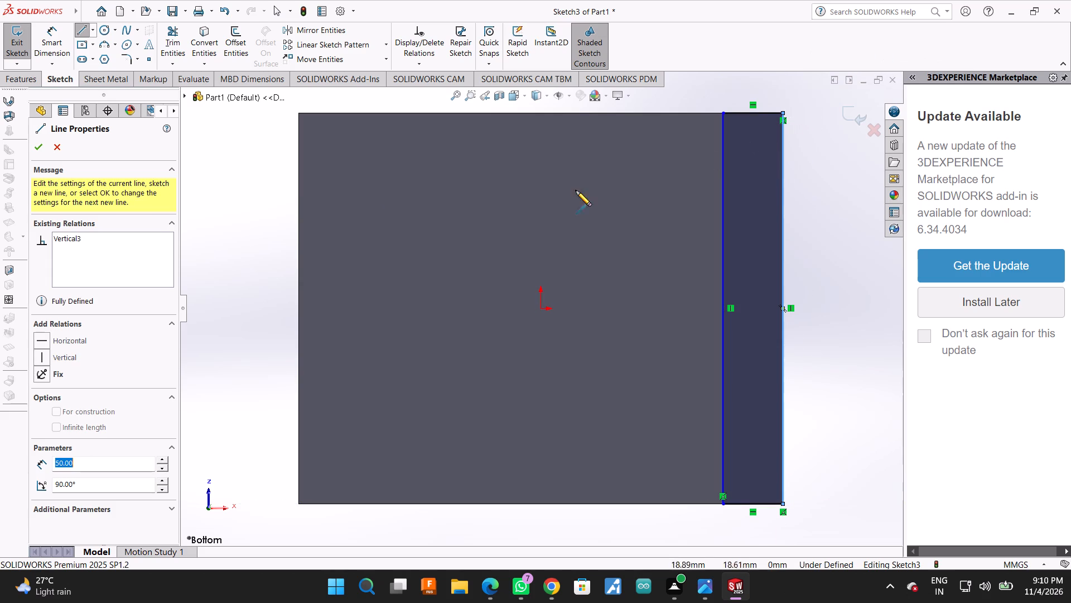
pyautogui.click(38, 149)
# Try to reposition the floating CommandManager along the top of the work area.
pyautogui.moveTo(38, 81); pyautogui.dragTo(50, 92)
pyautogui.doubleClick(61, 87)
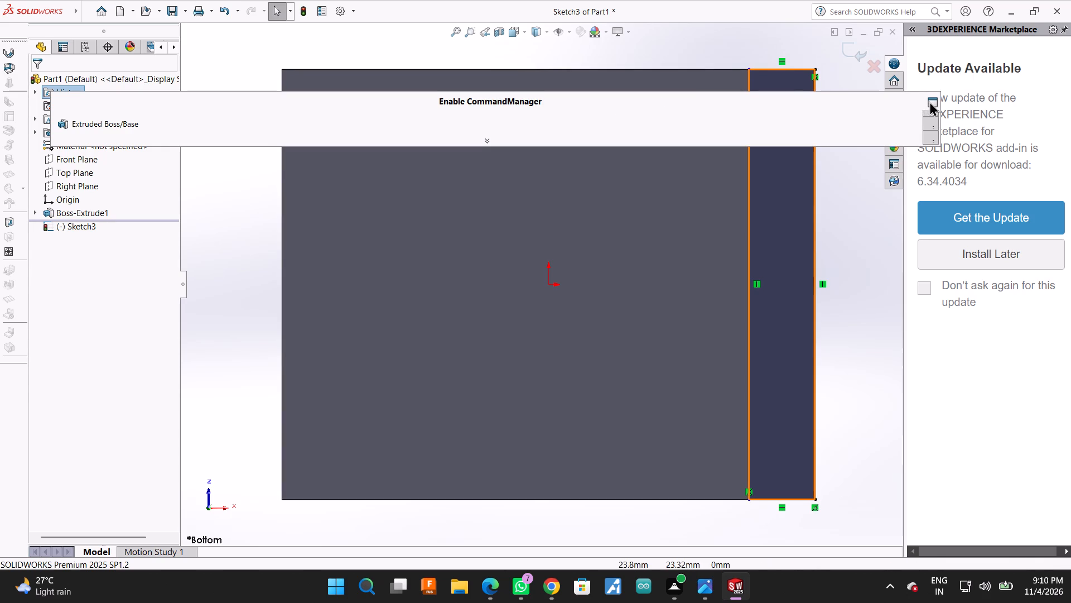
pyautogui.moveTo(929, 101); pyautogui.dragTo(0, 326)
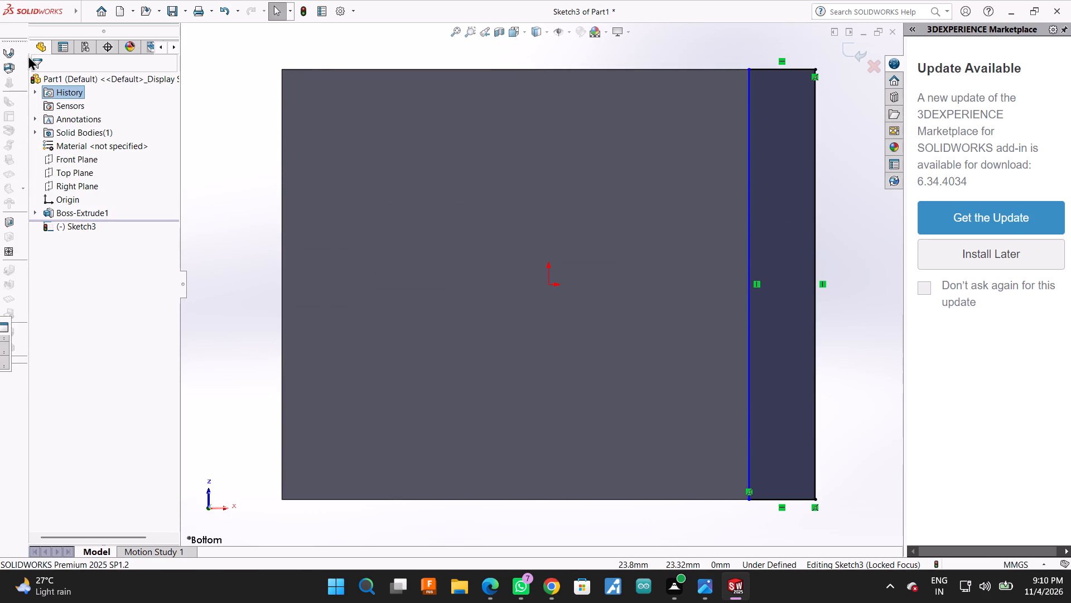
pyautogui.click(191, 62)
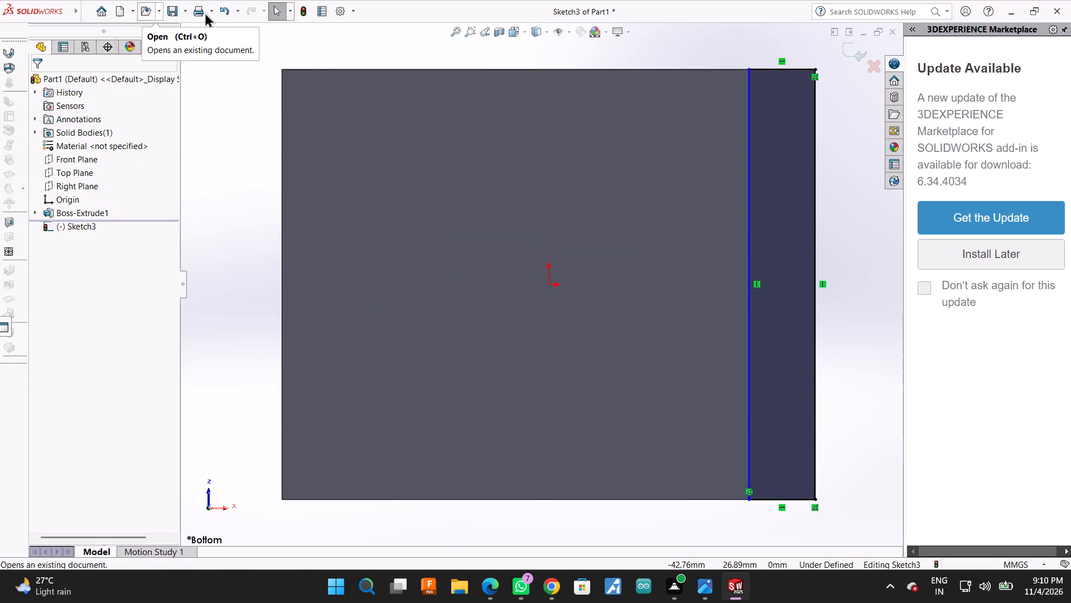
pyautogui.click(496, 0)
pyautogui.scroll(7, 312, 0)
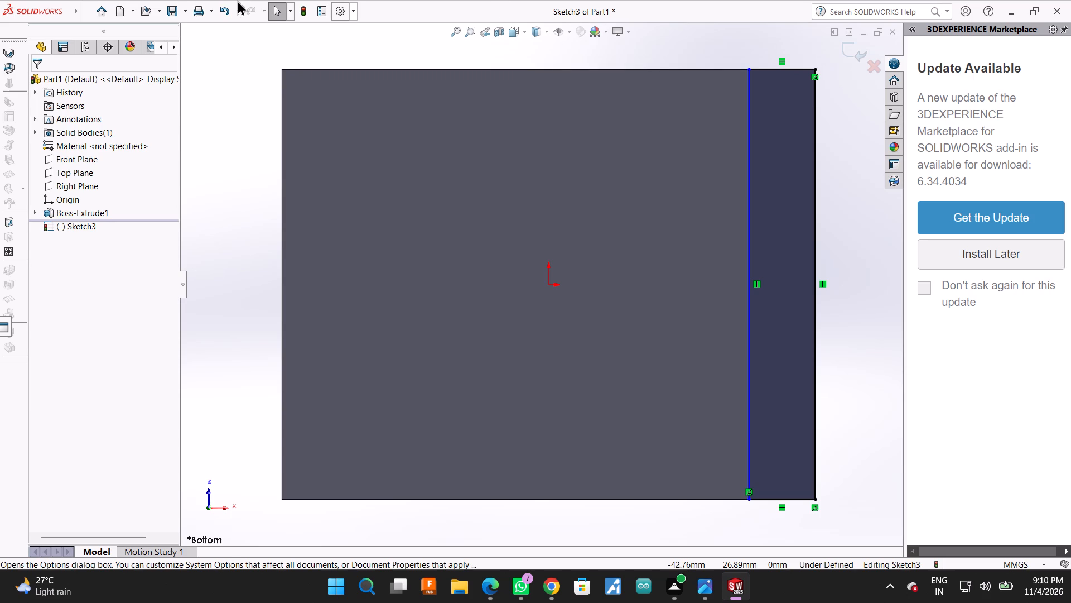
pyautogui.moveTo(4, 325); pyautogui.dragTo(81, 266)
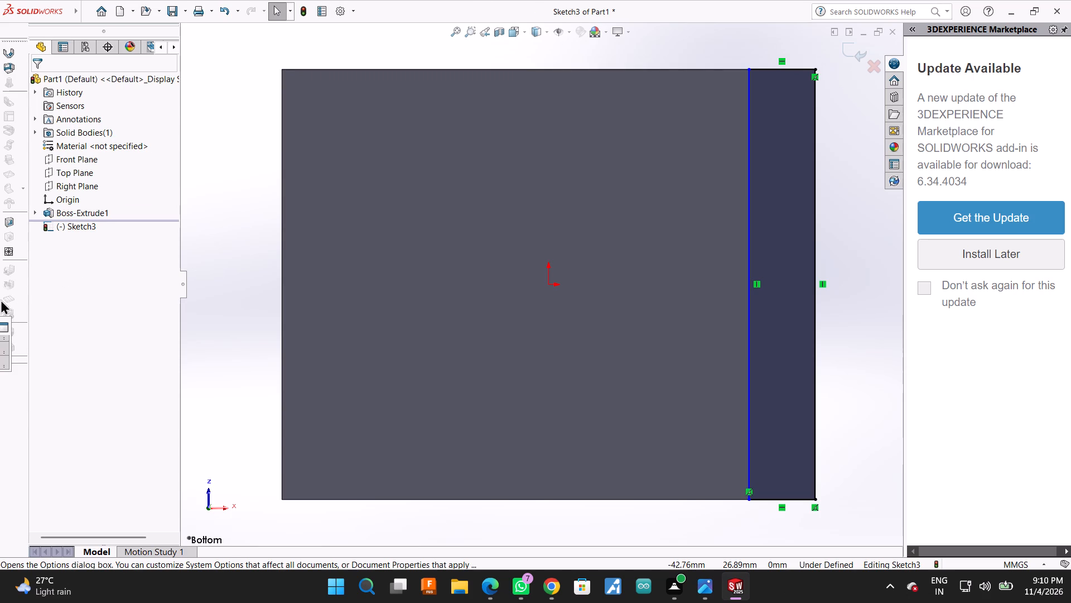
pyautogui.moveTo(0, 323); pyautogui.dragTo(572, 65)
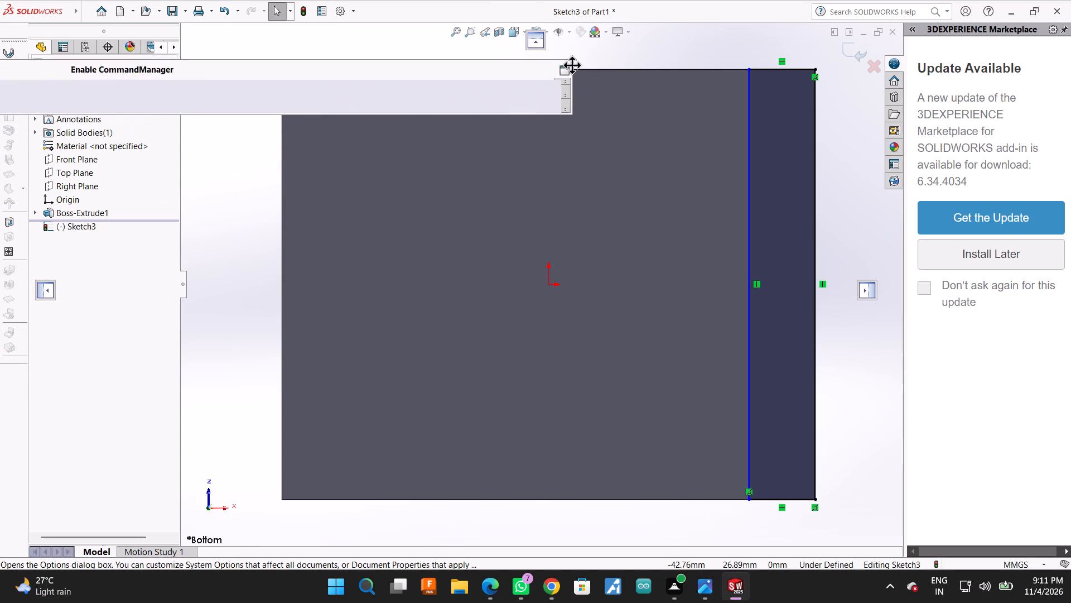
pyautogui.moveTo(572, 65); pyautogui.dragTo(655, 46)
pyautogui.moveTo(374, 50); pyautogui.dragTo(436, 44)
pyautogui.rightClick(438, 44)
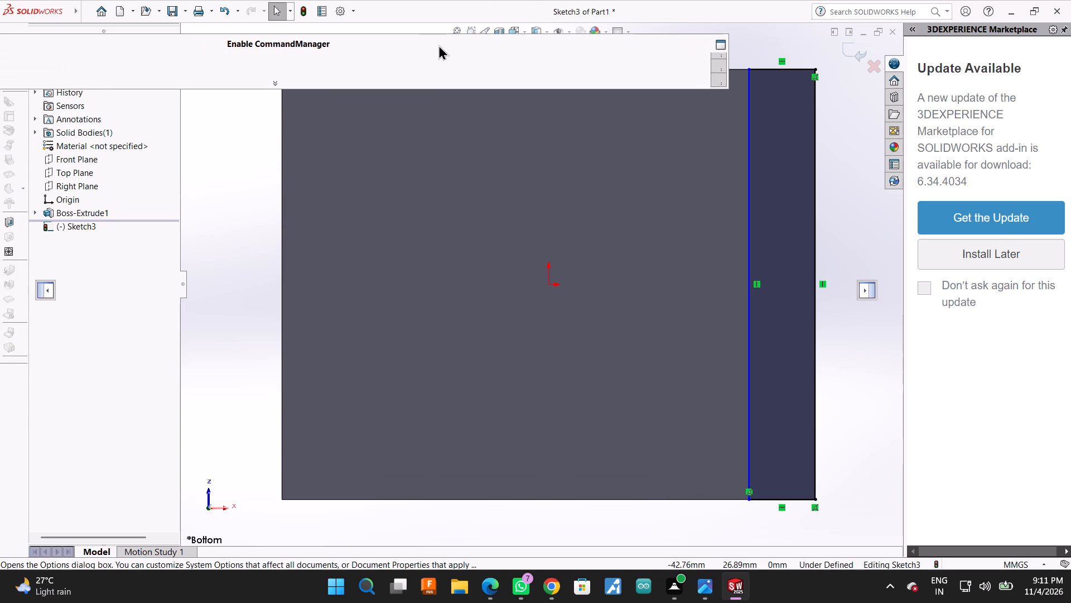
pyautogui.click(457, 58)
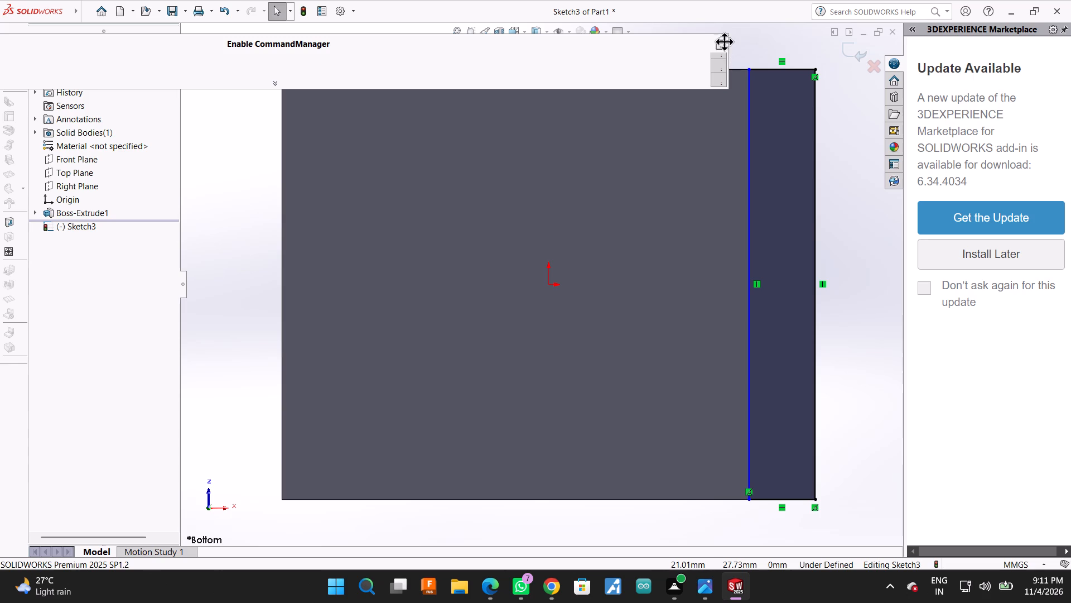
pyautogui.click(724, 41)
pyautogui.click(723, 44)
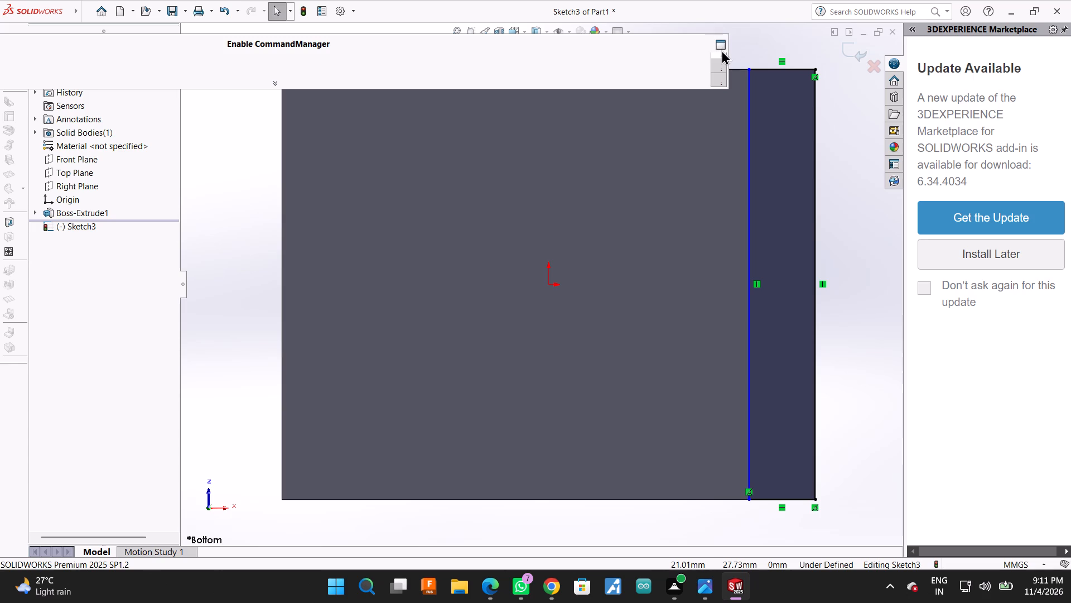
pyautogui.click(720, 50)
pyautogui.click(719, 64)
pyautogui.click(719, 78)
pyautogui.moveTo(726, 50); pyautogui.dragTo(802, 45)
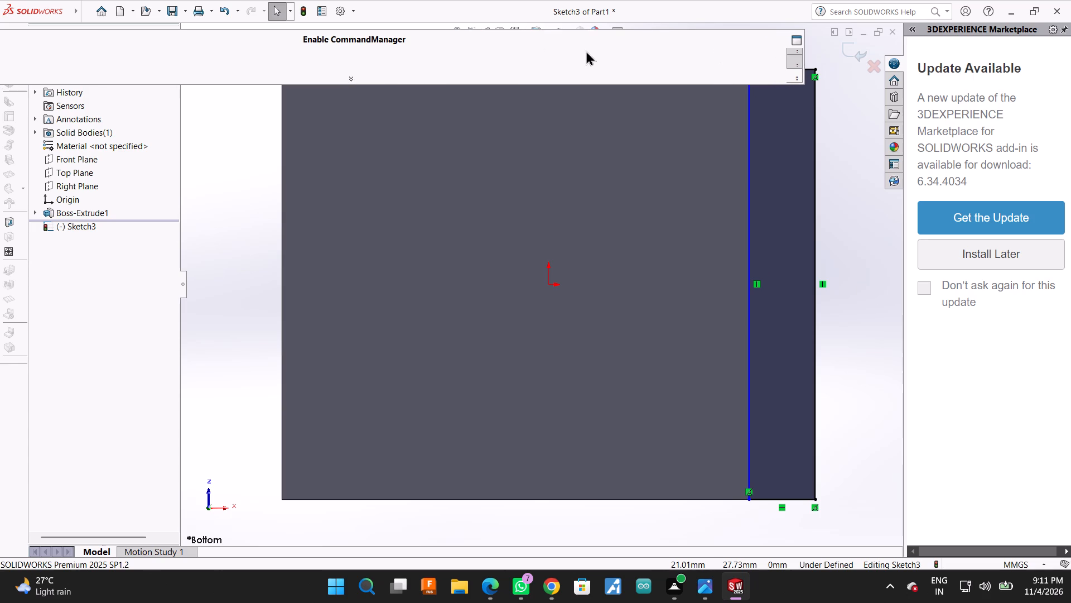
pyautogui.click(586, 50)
# Disable the CommandManager.
pyautogui.moveTo(586, 50); pyautogui.dragTo(574, 49, button='right')
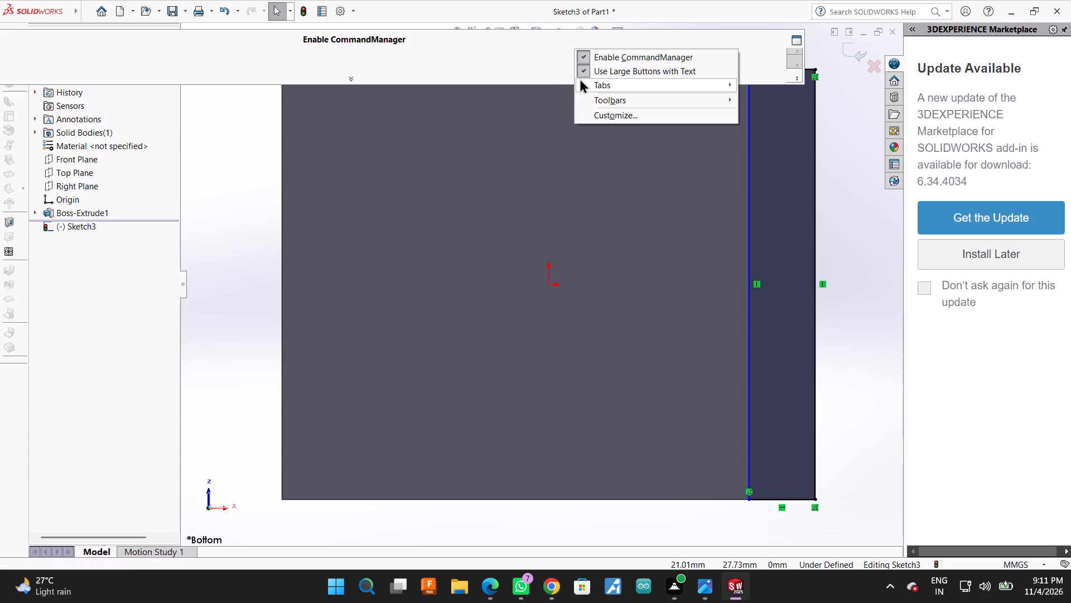
pyautogui.click(616, 56)
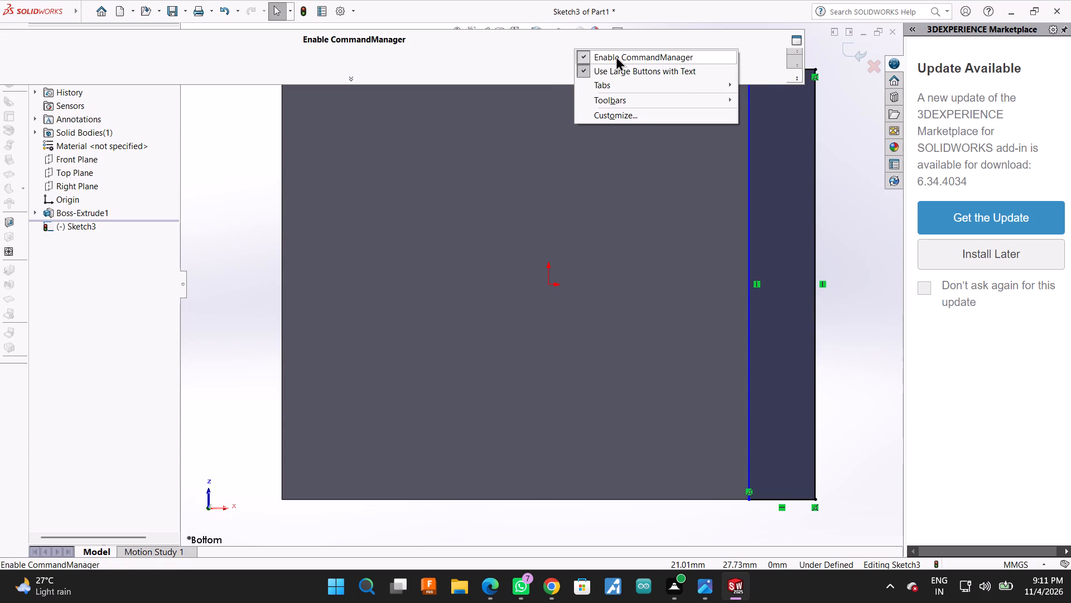
pyautogui.click(616, 56)
pyautogui.rightClick(616, 56)
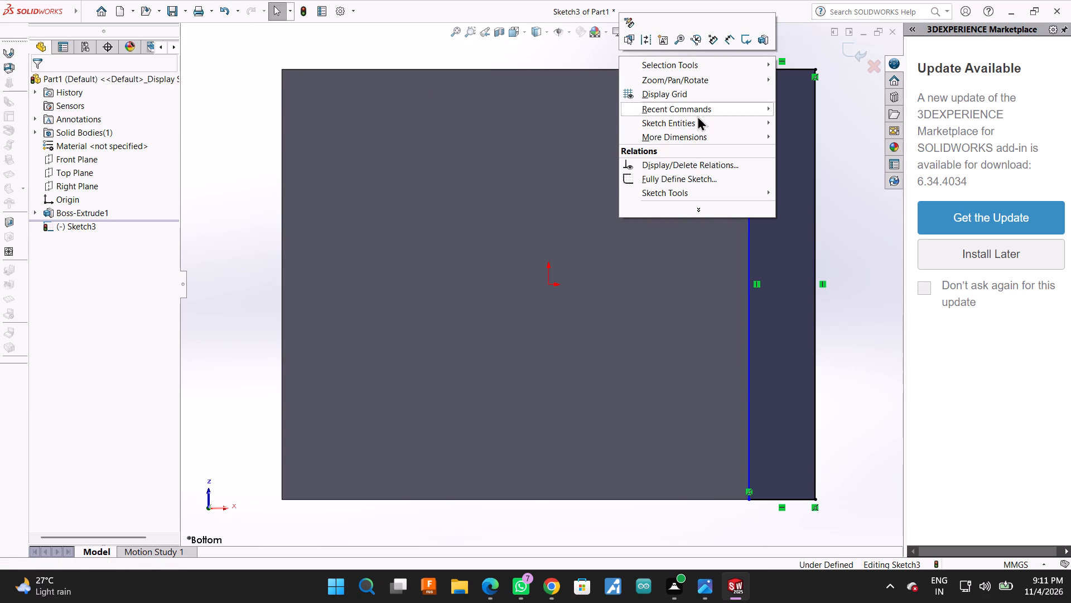
pyautogui.click(210, 294)
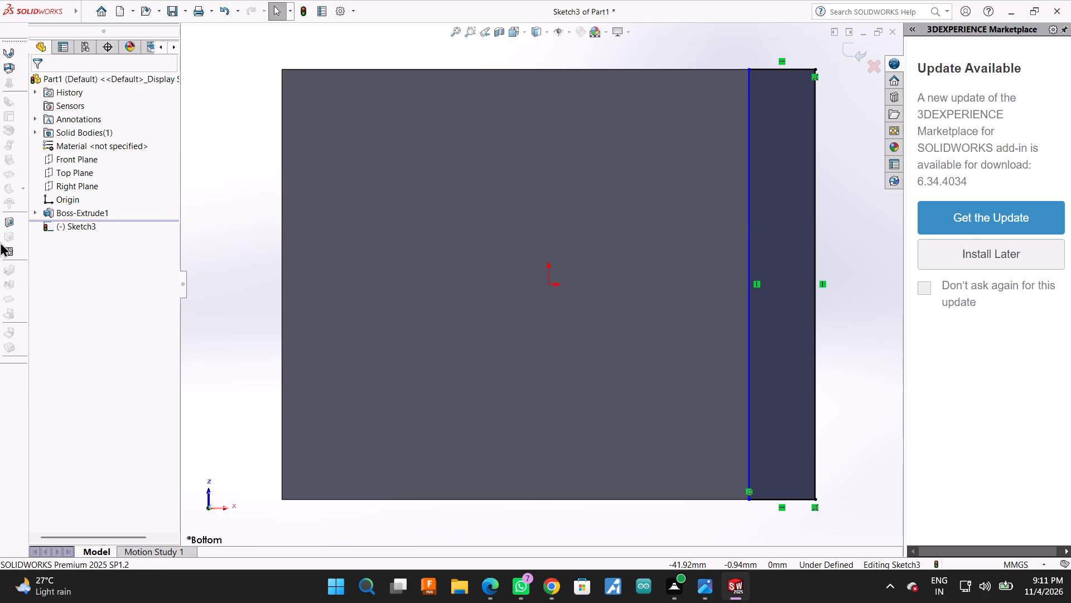
# Undo the last two lines of the bottom-face profile, the right vertical and the lower horizontal.
pyautogui.hotkey('ctrl', 'z')
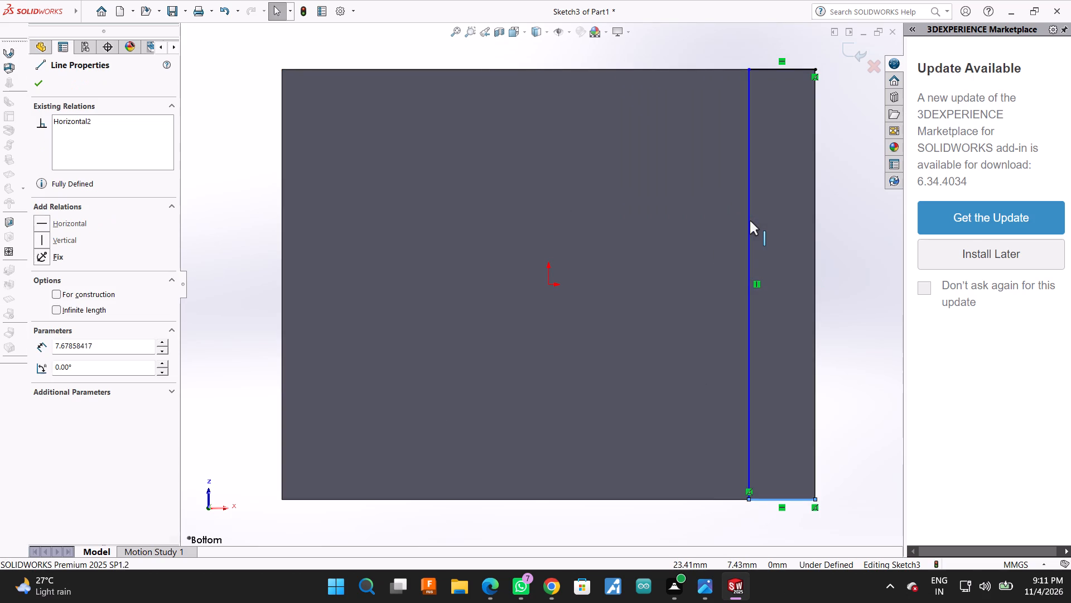
pyautogui.hotkey('ctrl', 'z')
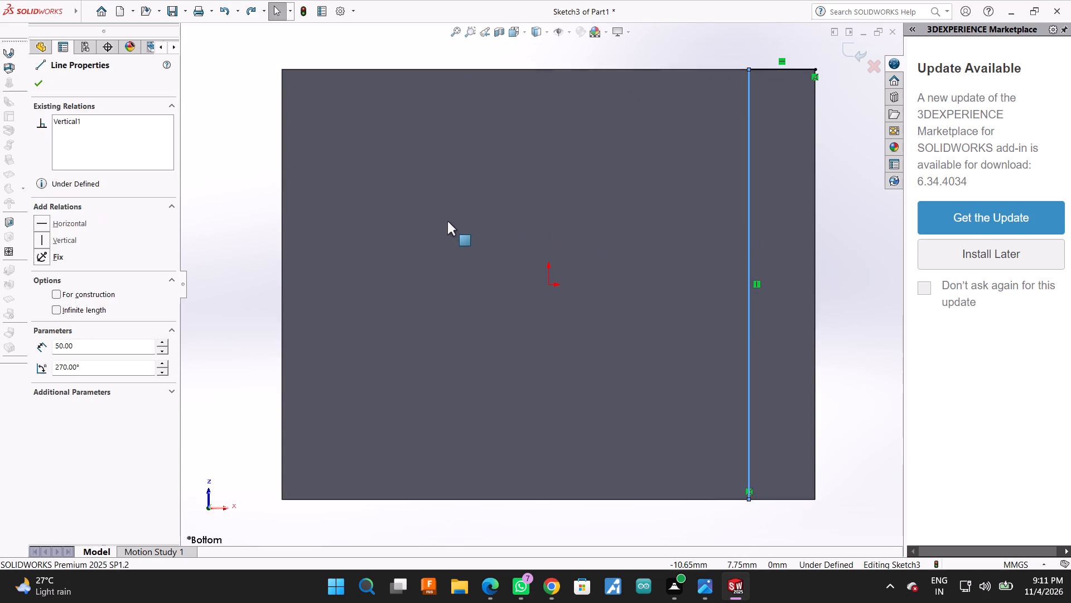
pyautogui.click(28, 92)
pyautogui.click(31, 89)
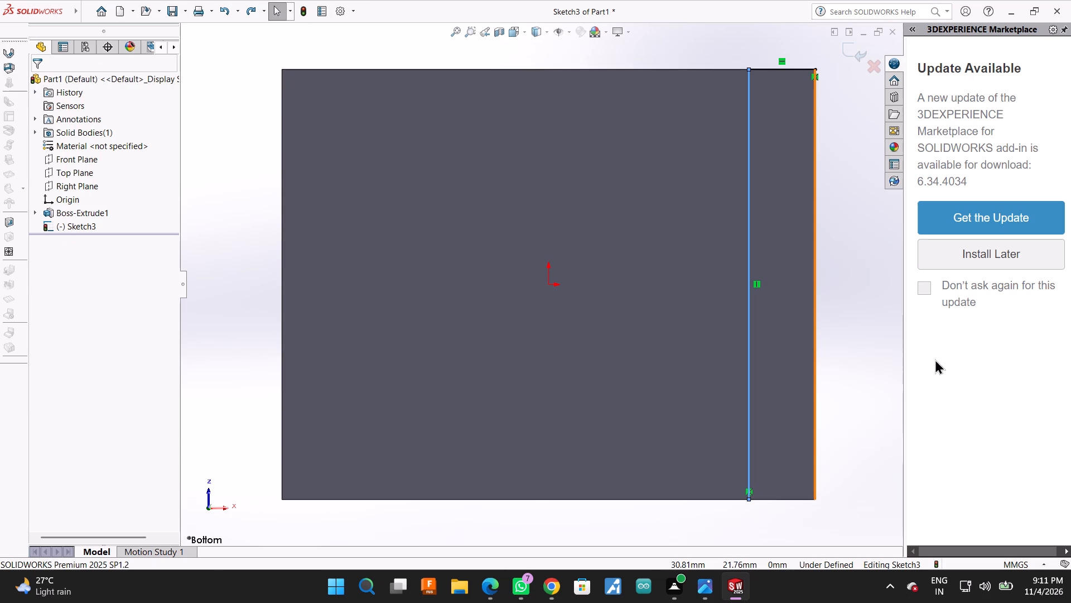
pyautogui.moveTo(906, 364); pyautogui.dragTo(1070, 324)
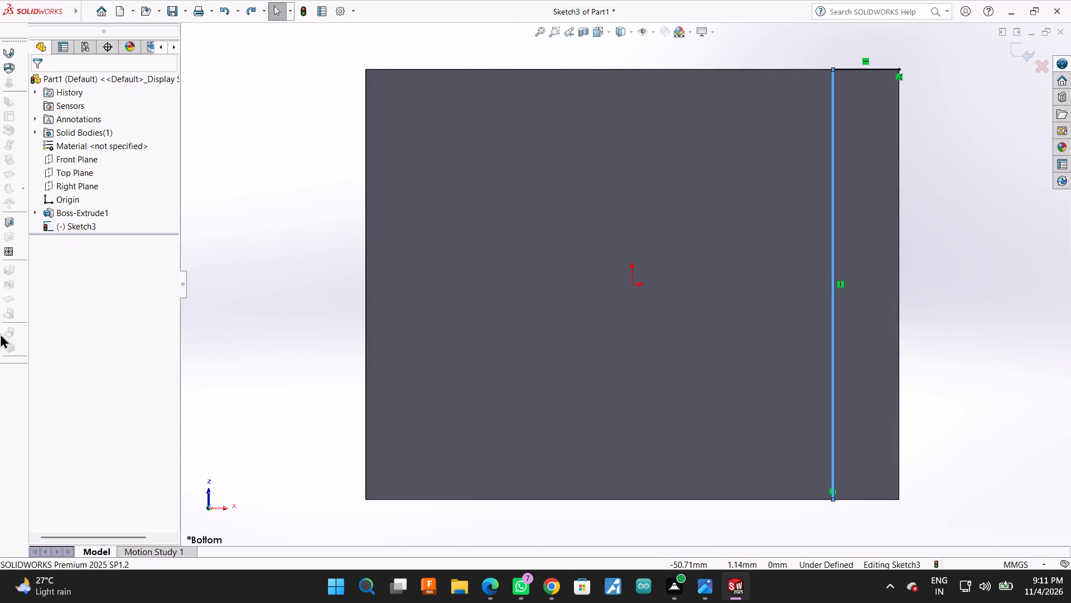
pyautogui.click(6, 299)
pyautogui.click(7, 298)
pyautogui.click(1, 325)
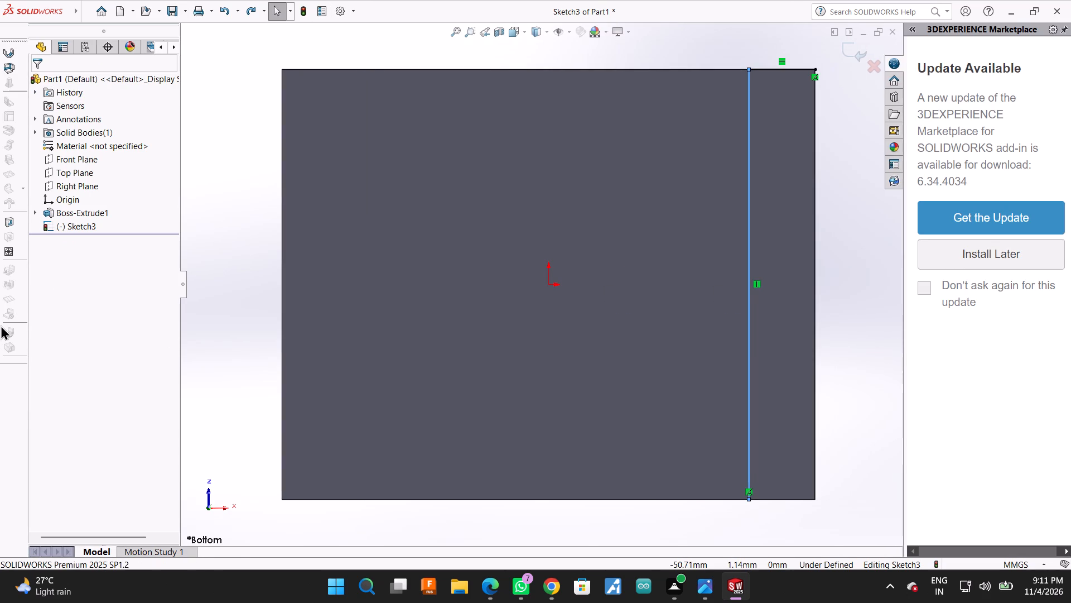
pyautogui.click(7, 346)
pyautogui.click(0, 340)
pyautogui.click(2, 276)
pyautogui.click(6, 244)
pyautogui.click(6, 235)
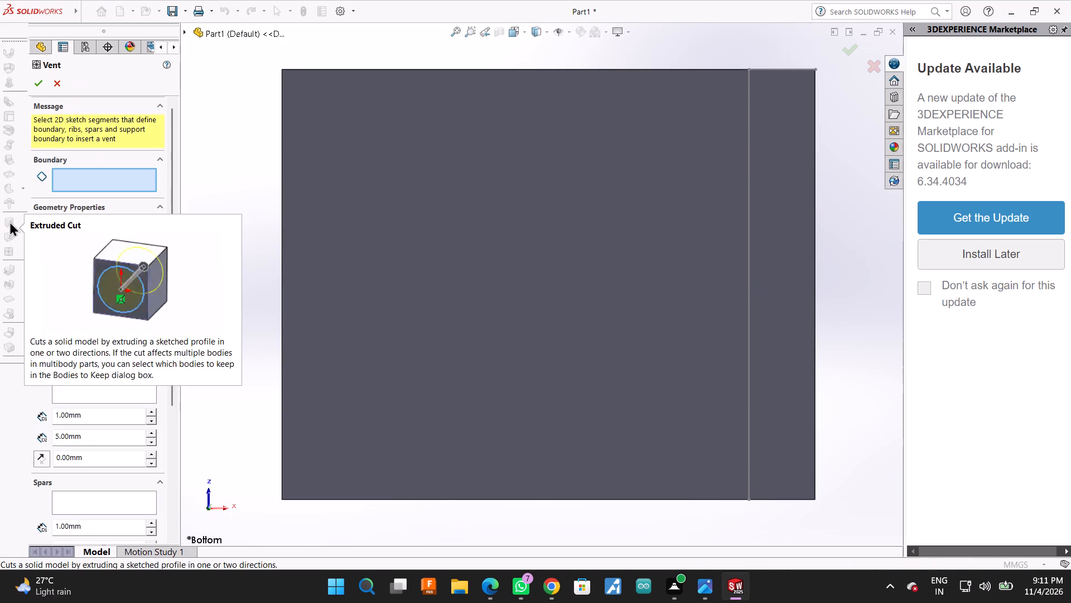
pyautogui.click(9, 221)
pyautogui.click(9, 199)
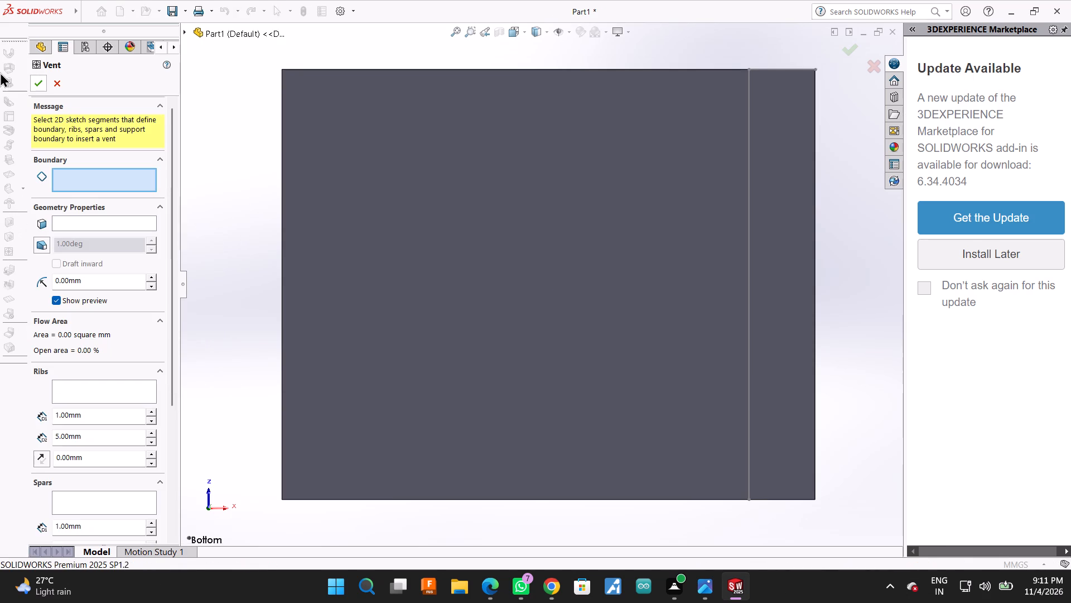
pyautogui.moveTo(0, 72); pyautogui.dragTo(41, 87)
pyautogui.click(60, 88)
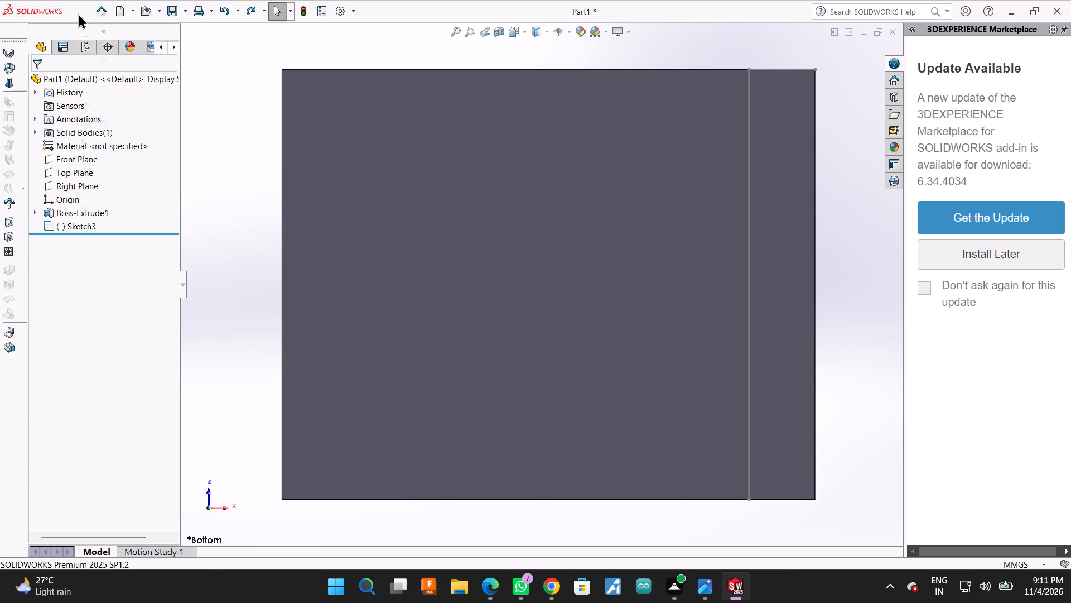
# Create a new part document.
pyautogui.click(96, 27)
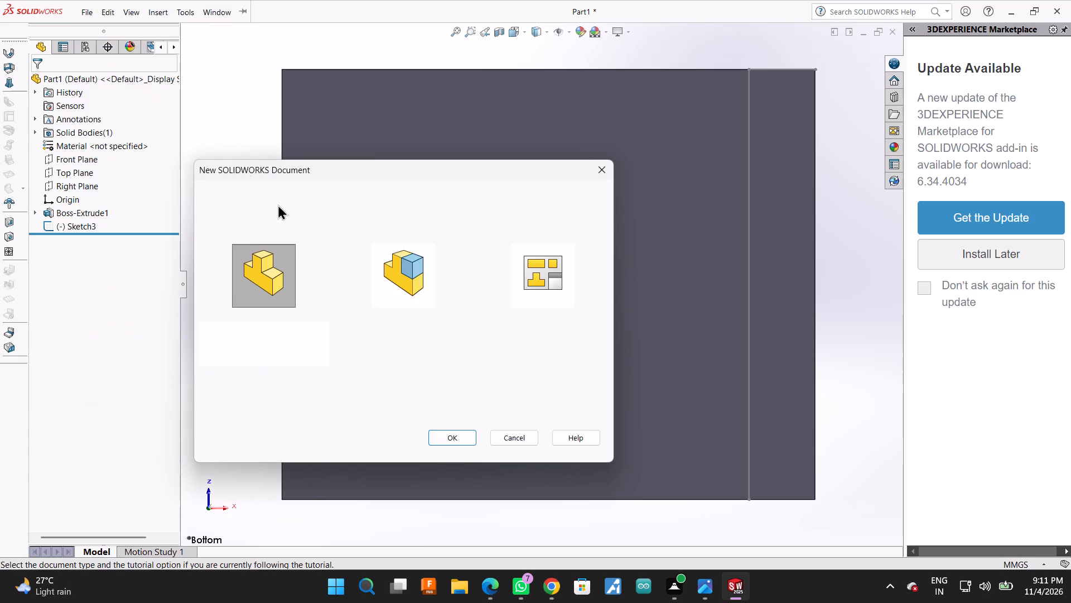
pyautogui.click(449, 442)
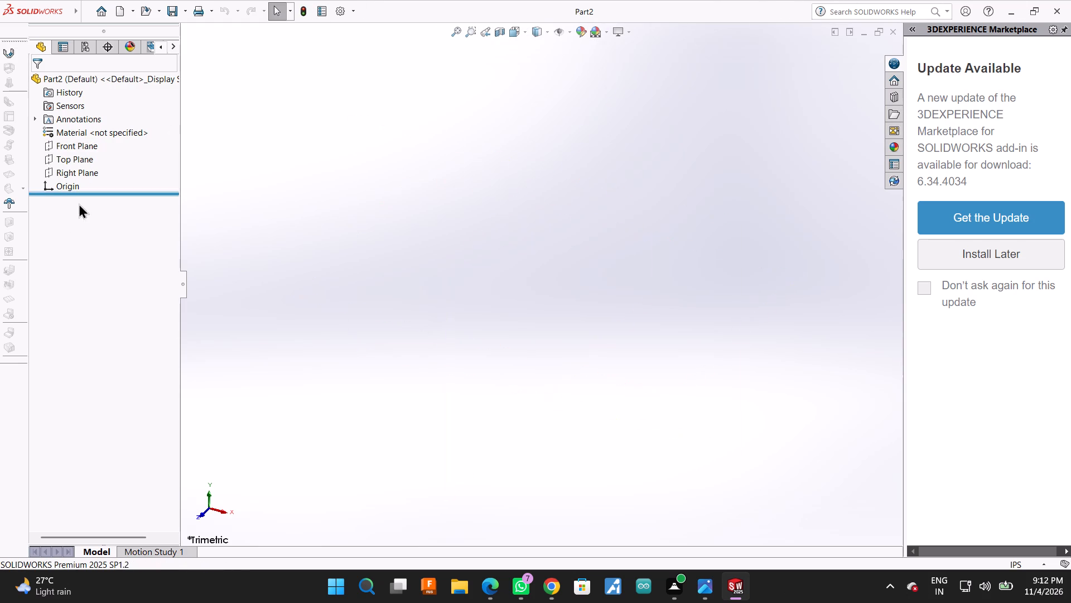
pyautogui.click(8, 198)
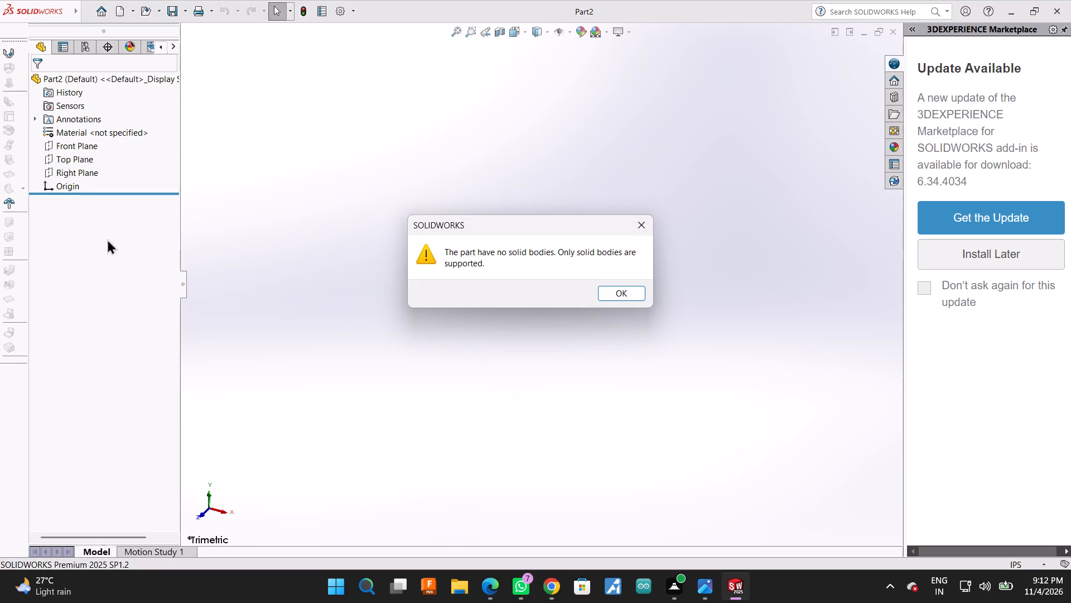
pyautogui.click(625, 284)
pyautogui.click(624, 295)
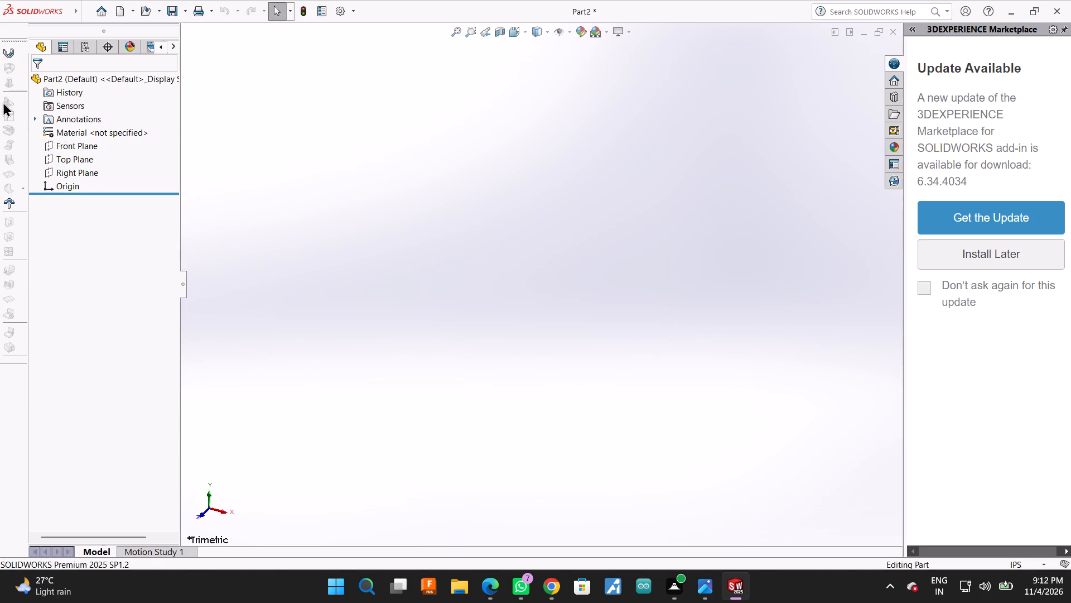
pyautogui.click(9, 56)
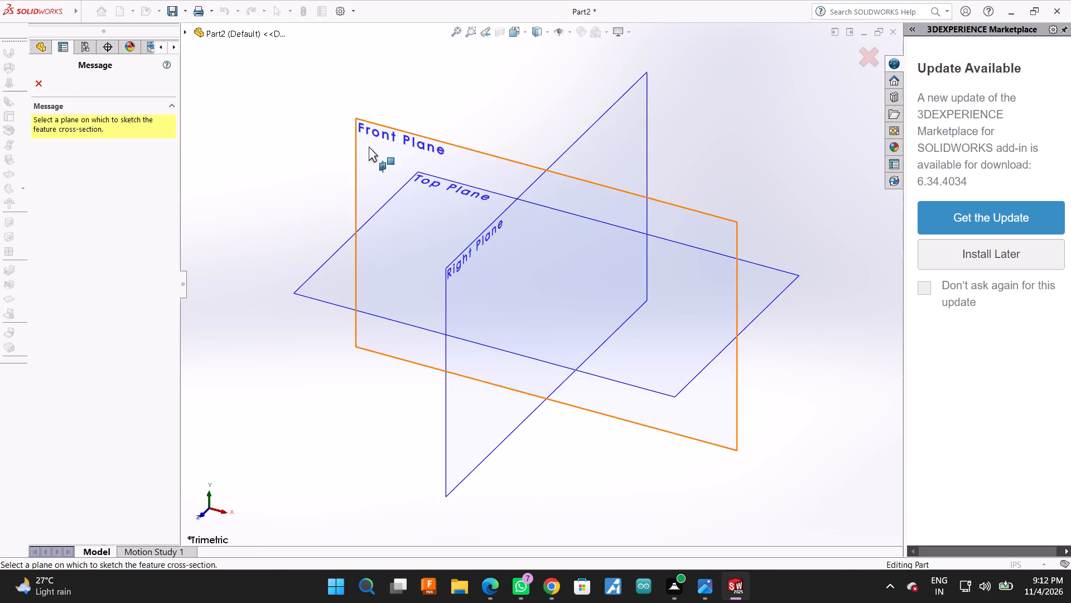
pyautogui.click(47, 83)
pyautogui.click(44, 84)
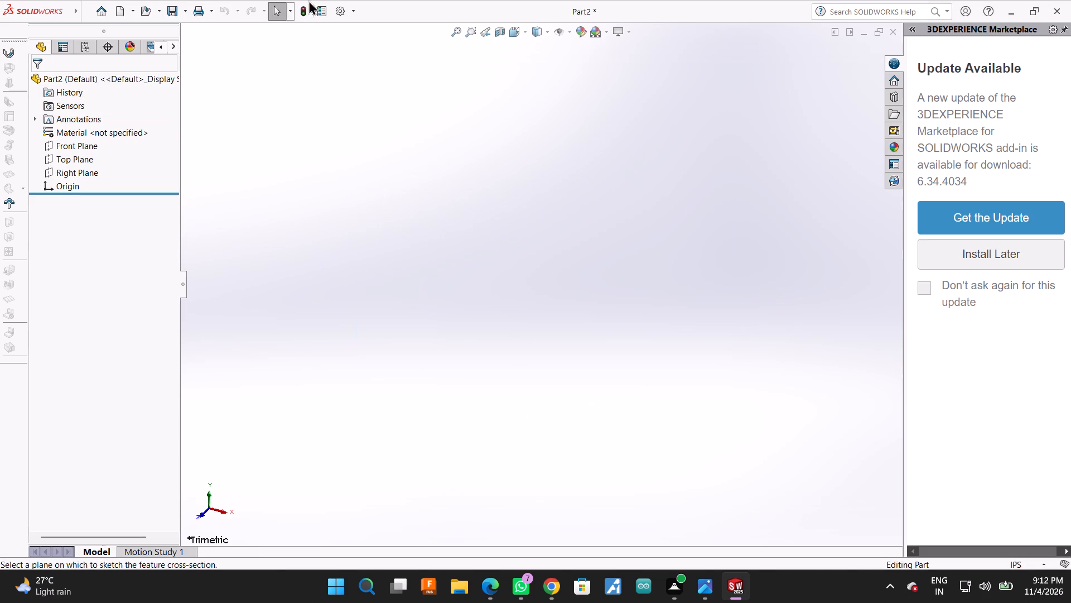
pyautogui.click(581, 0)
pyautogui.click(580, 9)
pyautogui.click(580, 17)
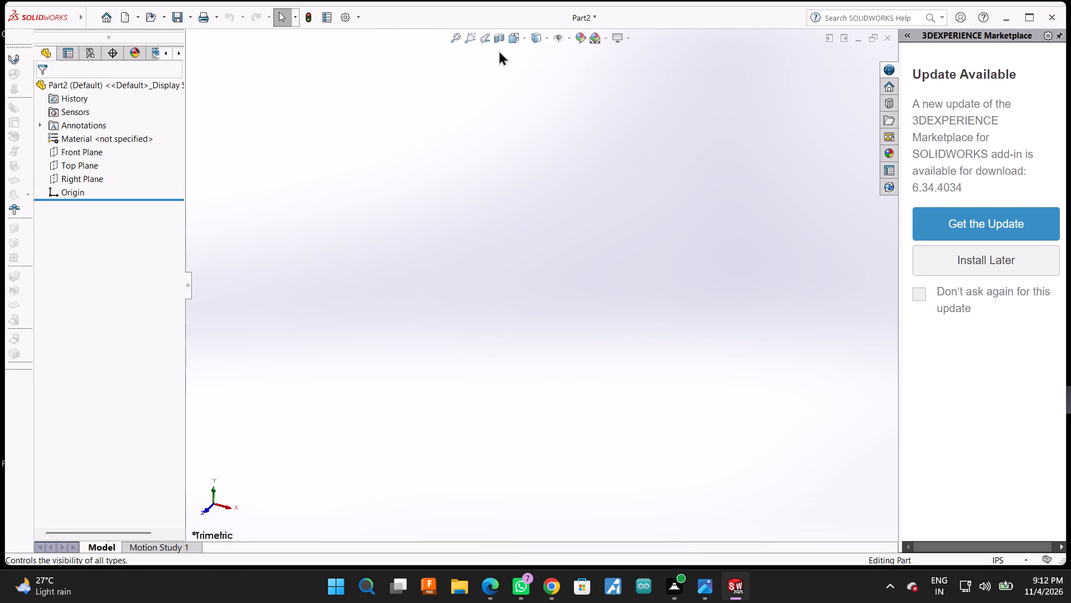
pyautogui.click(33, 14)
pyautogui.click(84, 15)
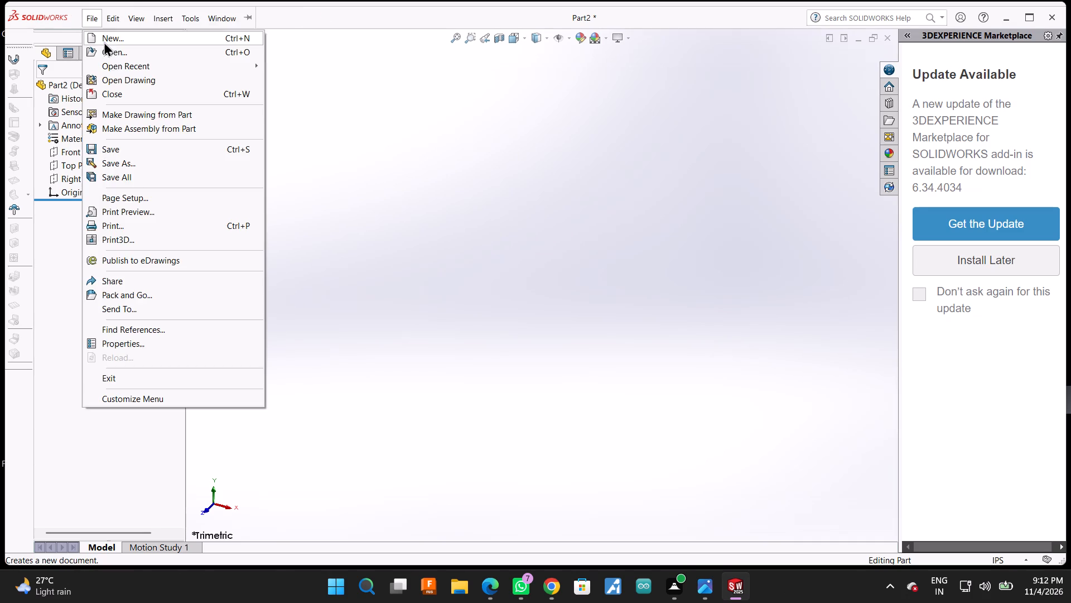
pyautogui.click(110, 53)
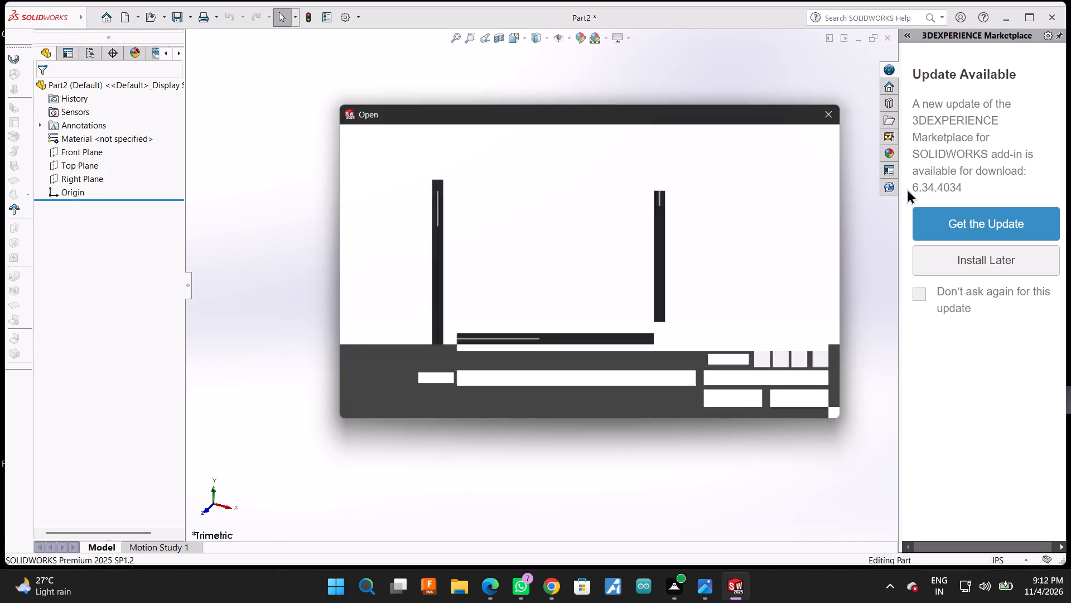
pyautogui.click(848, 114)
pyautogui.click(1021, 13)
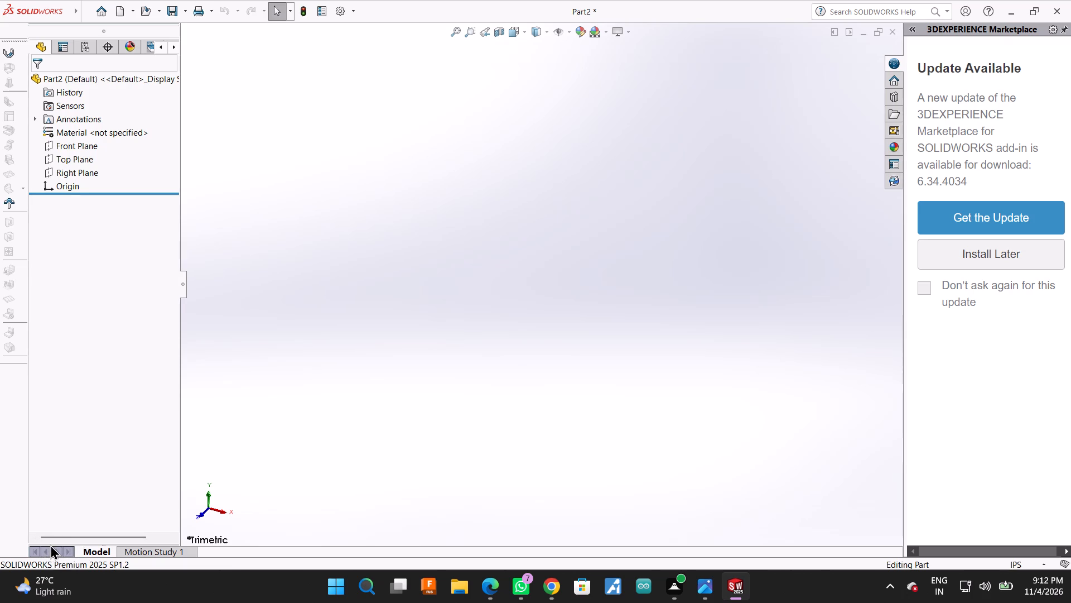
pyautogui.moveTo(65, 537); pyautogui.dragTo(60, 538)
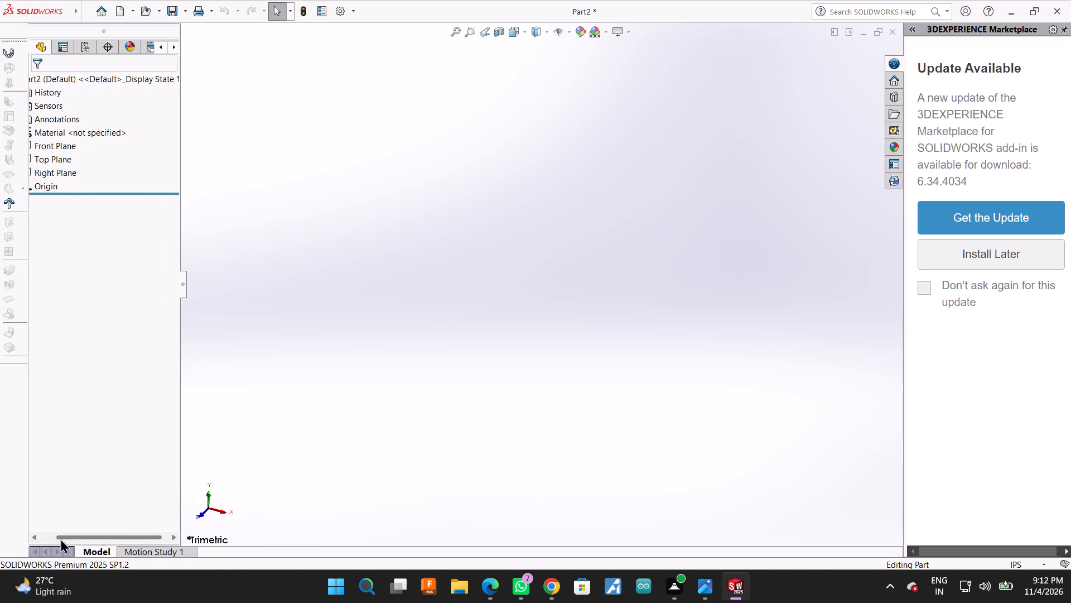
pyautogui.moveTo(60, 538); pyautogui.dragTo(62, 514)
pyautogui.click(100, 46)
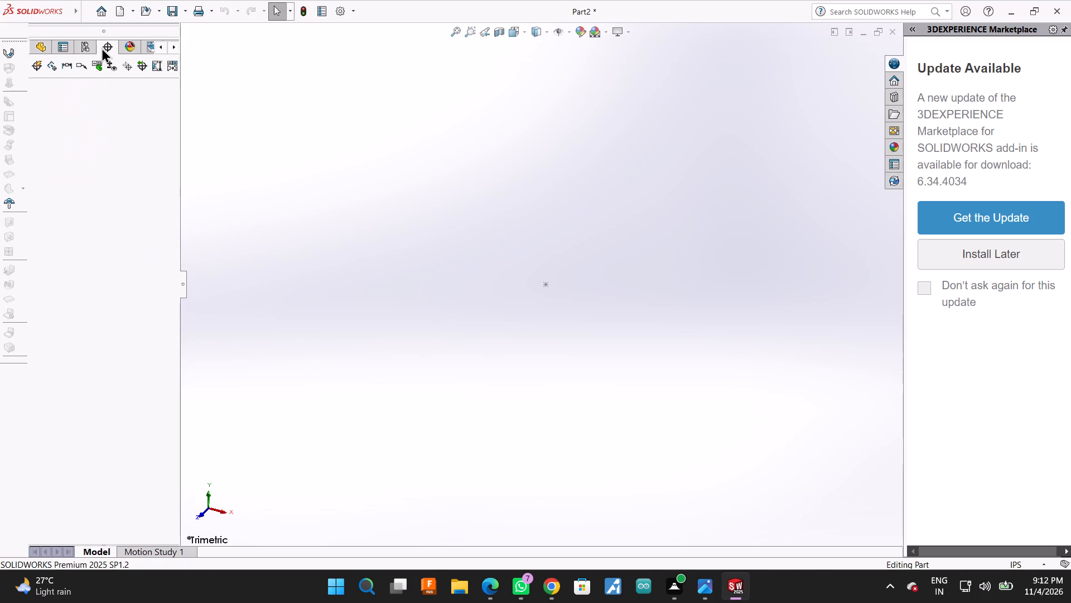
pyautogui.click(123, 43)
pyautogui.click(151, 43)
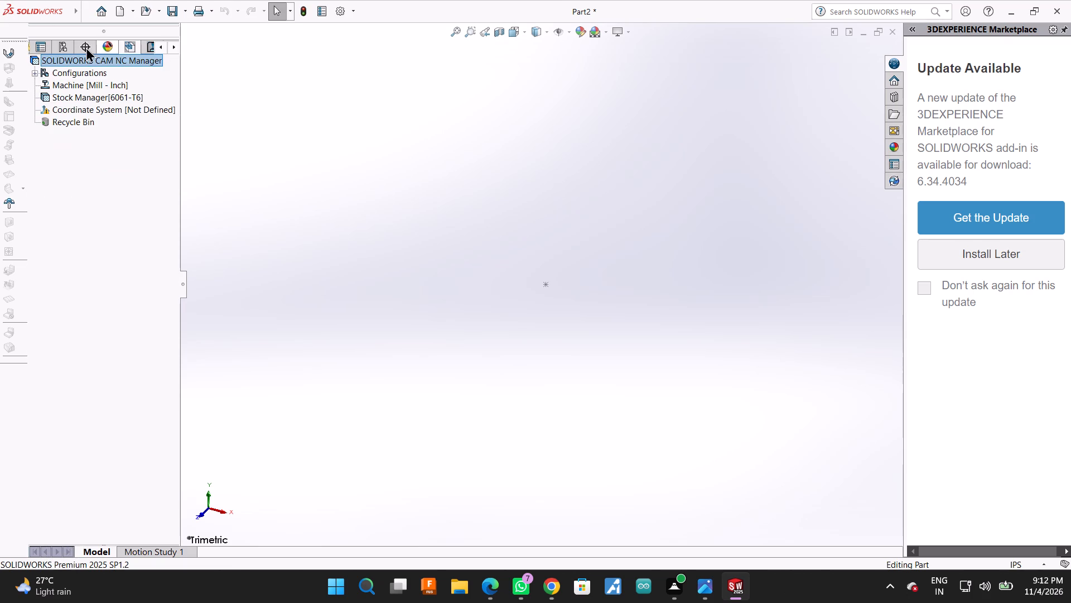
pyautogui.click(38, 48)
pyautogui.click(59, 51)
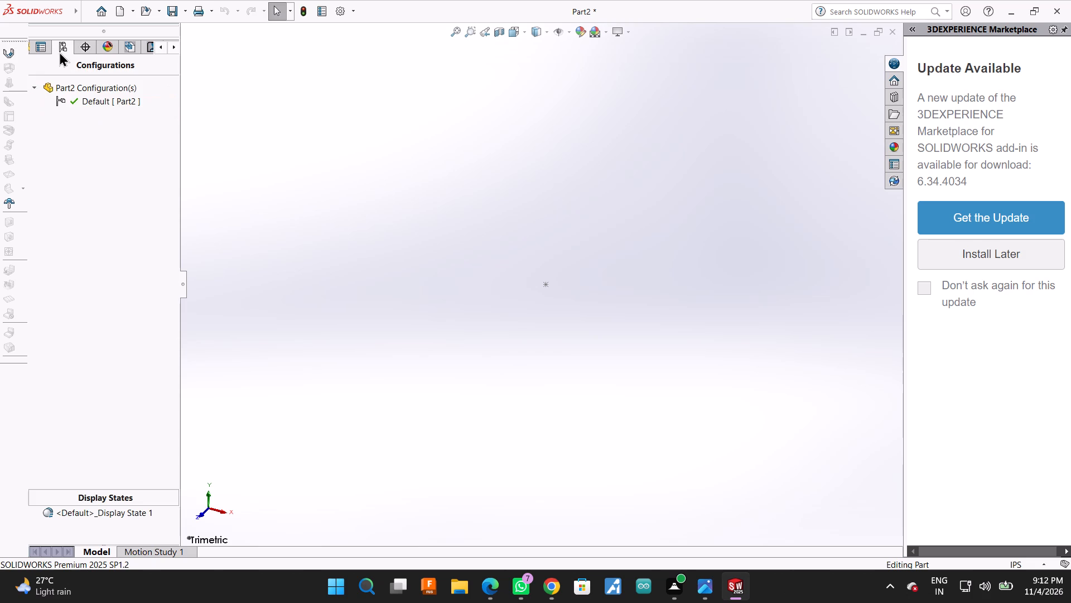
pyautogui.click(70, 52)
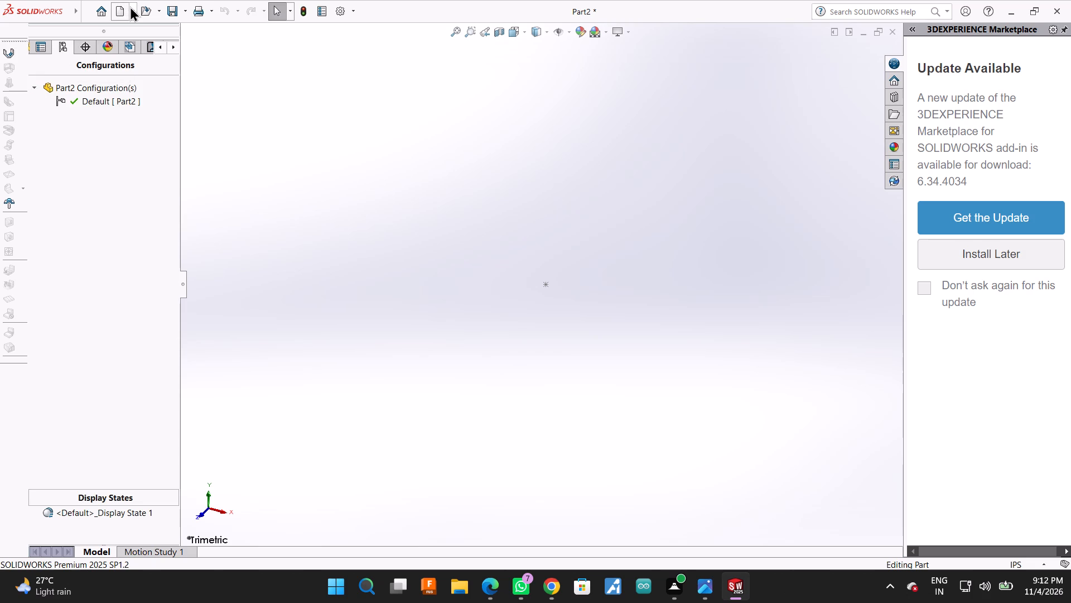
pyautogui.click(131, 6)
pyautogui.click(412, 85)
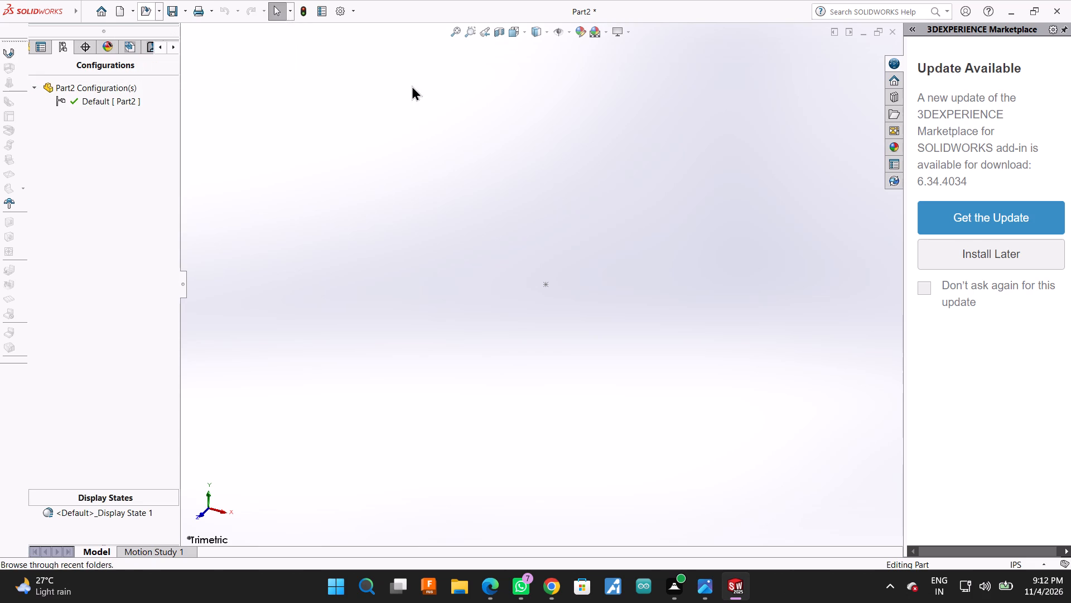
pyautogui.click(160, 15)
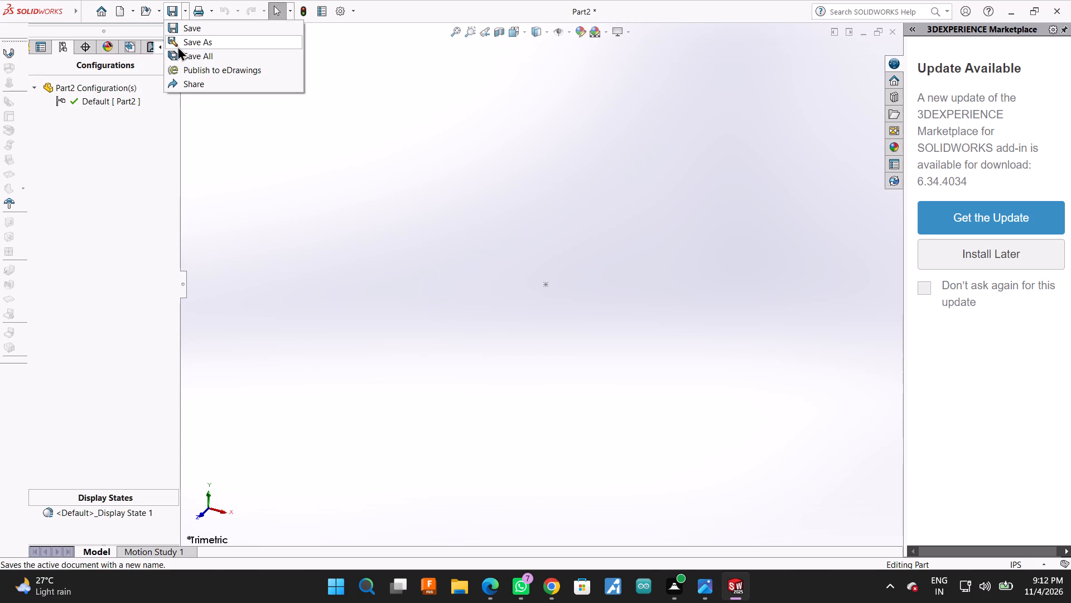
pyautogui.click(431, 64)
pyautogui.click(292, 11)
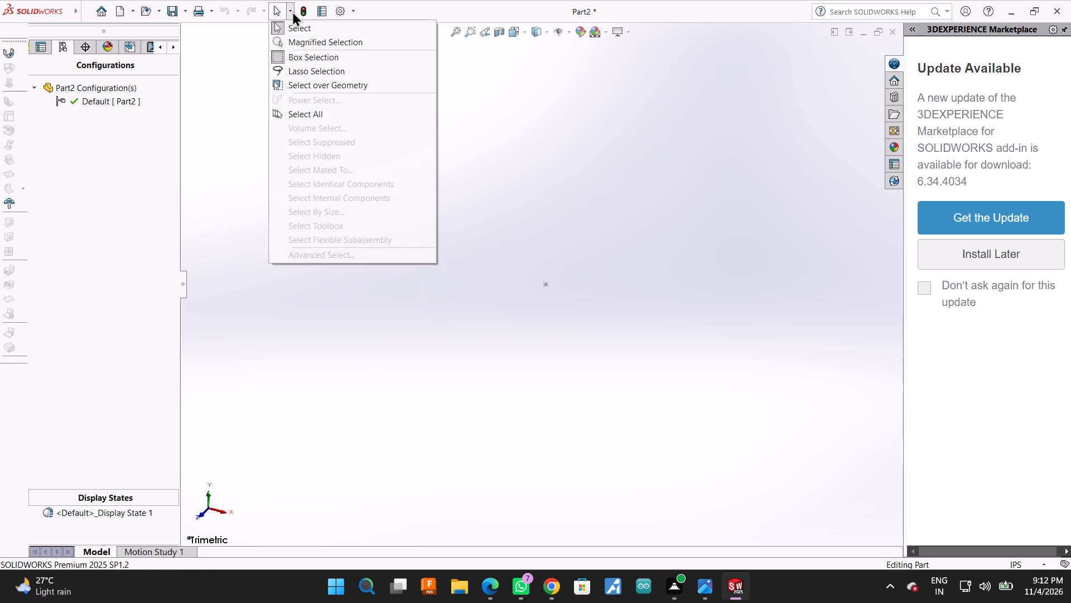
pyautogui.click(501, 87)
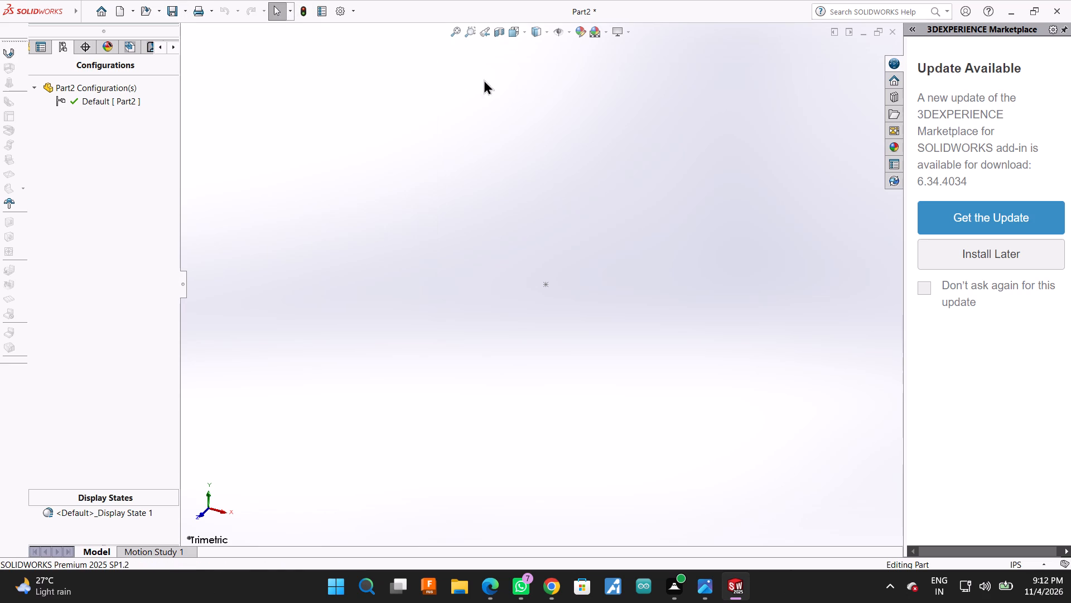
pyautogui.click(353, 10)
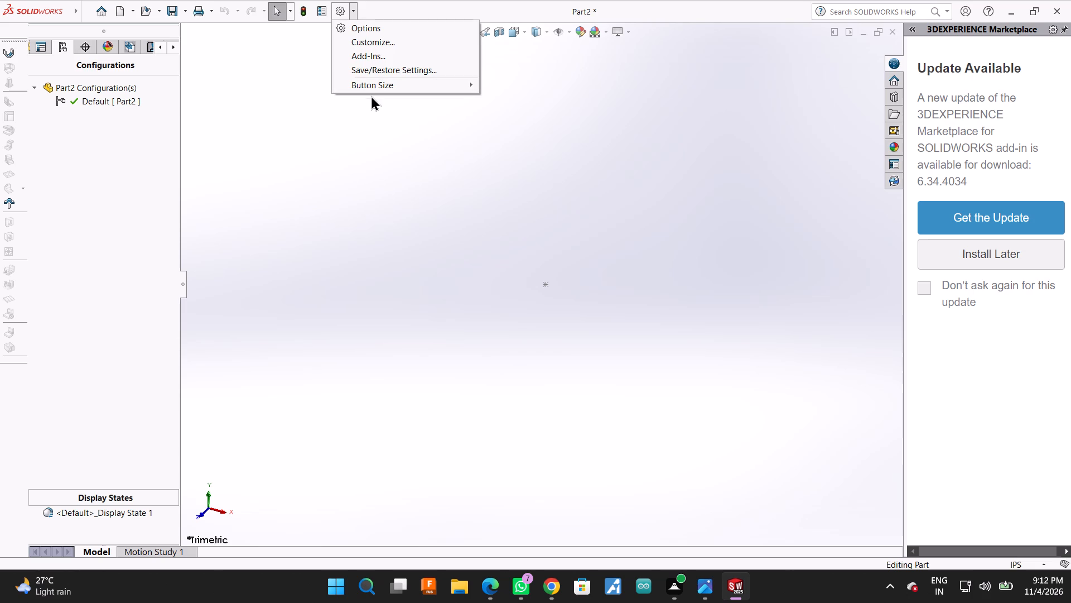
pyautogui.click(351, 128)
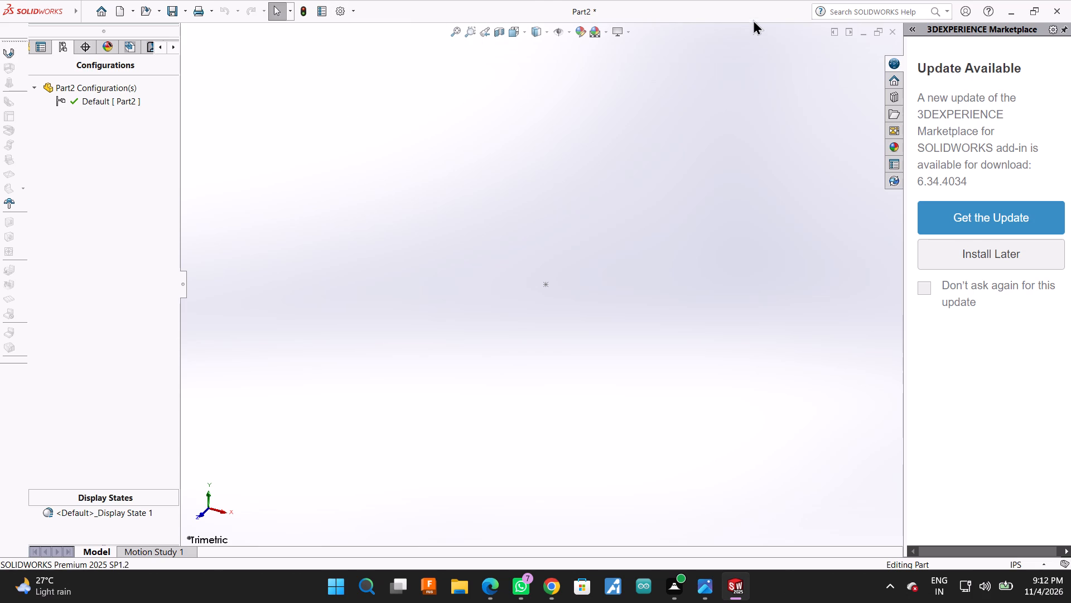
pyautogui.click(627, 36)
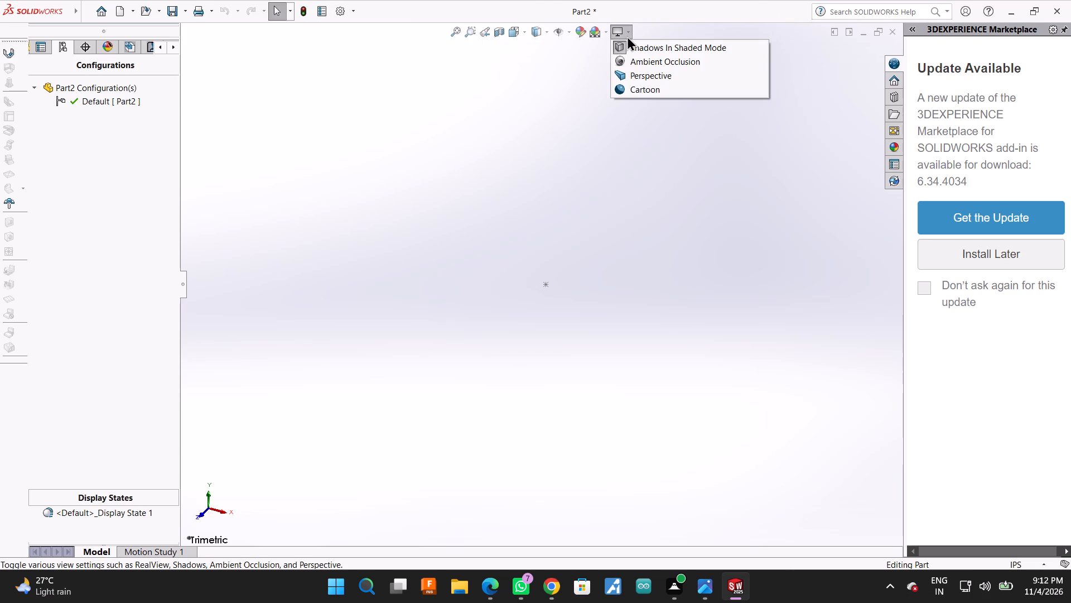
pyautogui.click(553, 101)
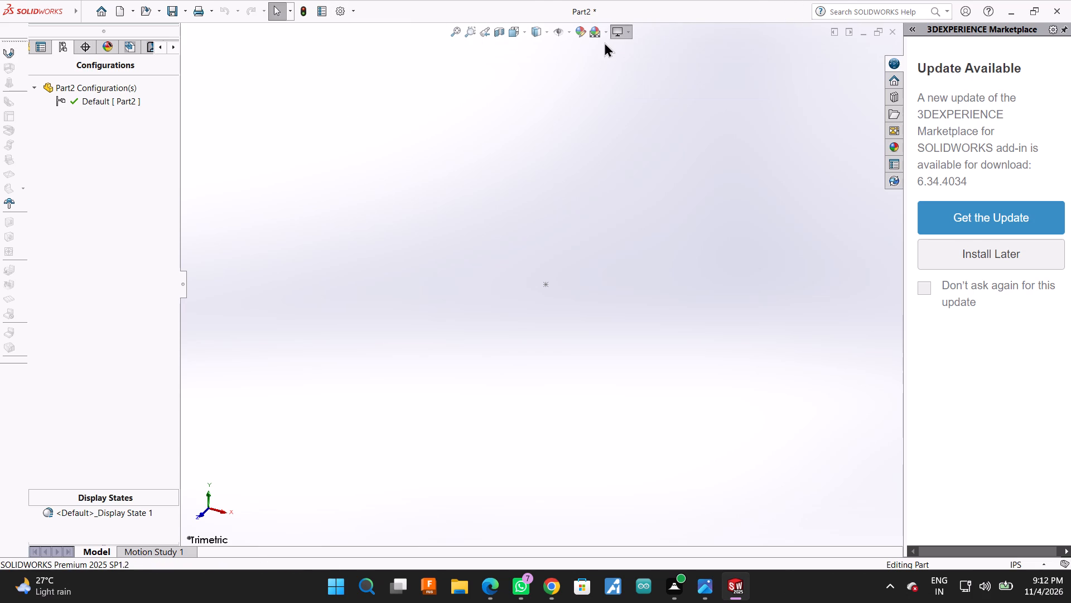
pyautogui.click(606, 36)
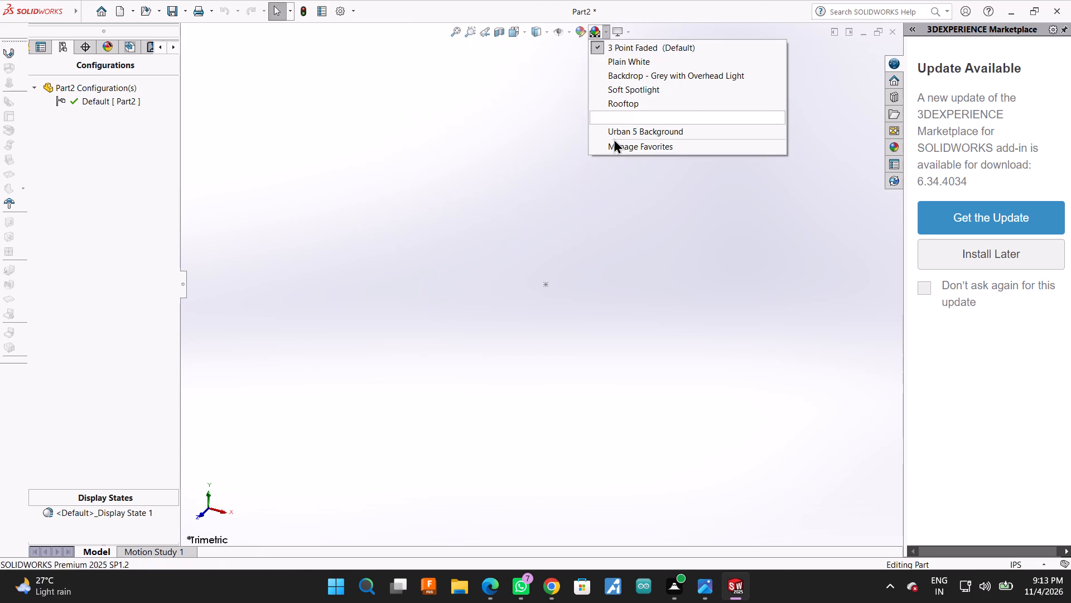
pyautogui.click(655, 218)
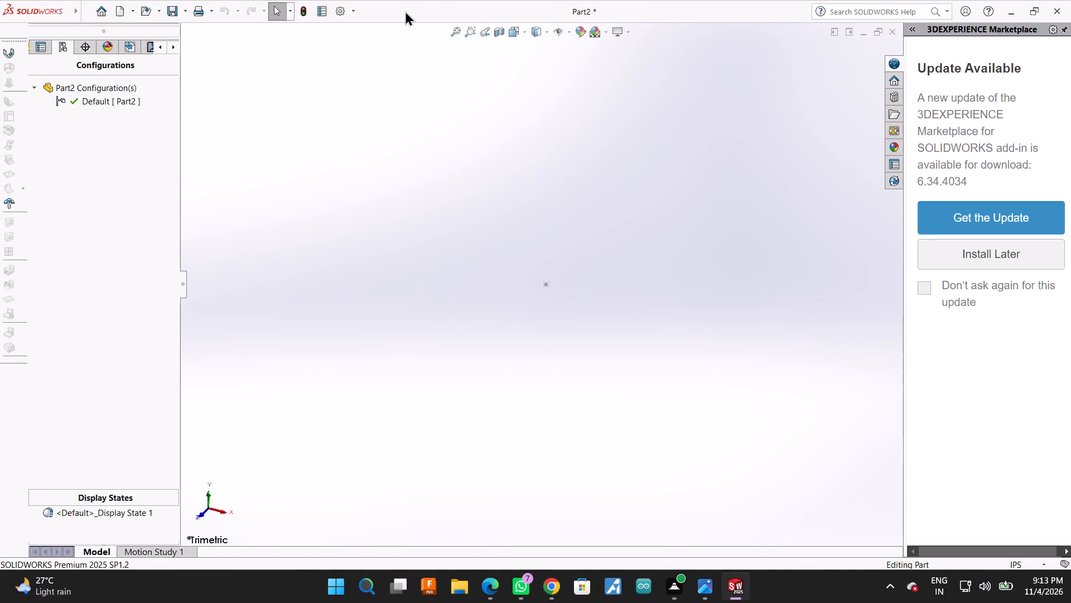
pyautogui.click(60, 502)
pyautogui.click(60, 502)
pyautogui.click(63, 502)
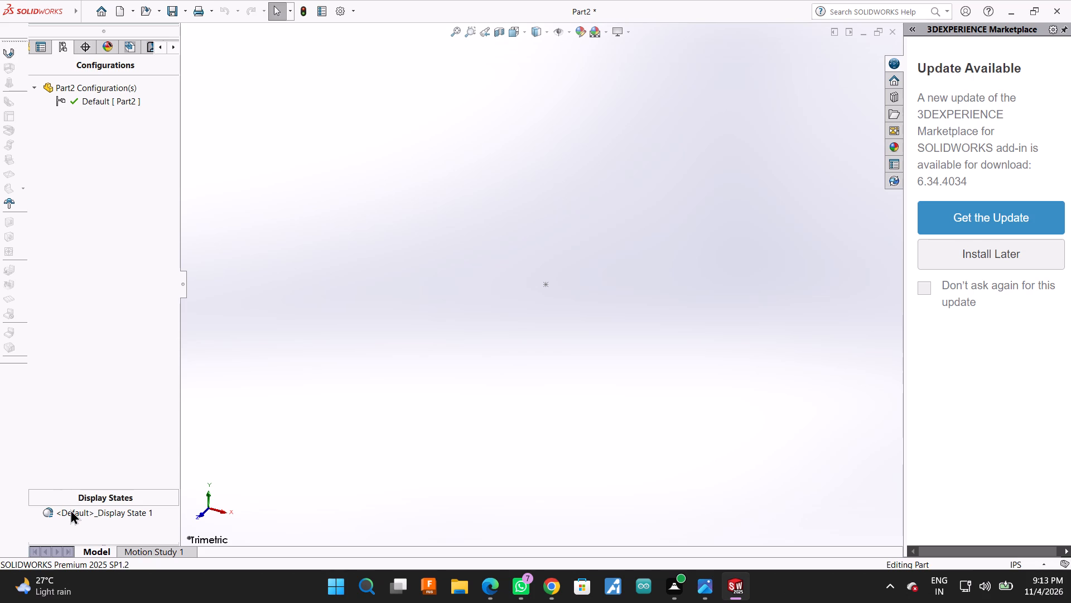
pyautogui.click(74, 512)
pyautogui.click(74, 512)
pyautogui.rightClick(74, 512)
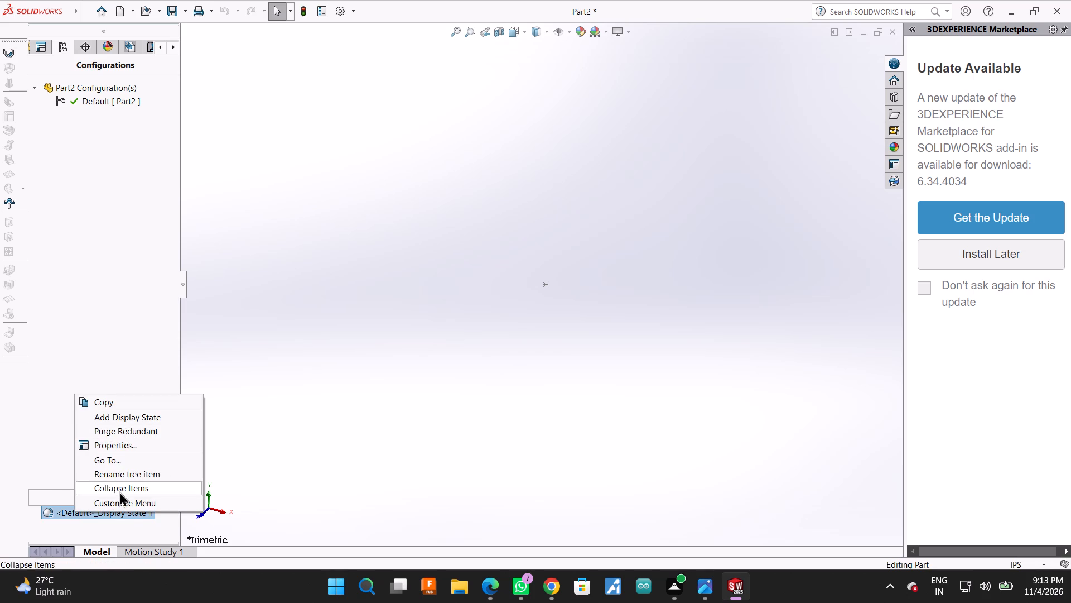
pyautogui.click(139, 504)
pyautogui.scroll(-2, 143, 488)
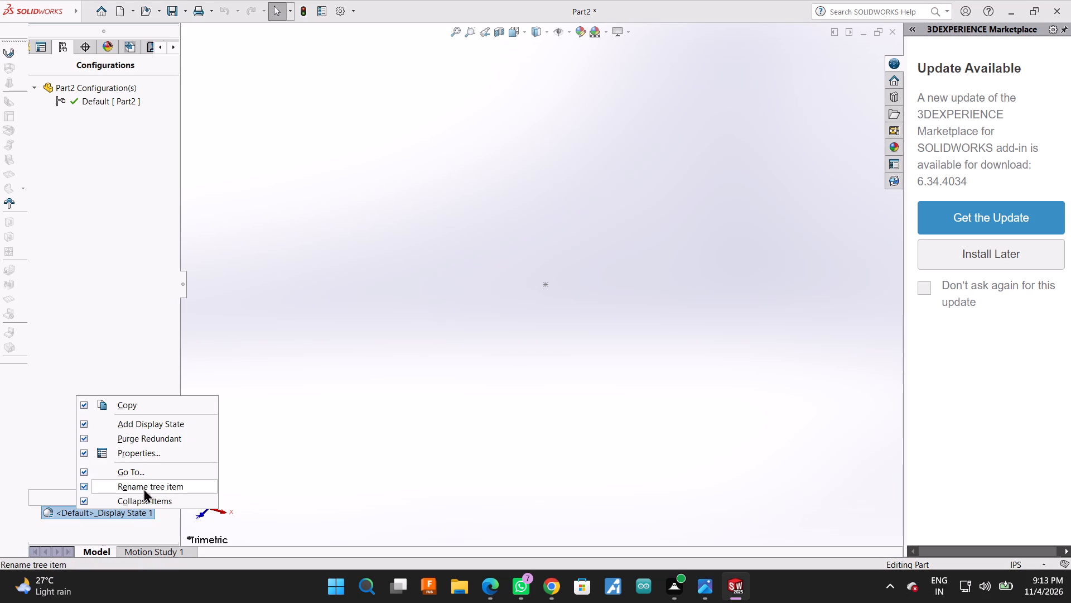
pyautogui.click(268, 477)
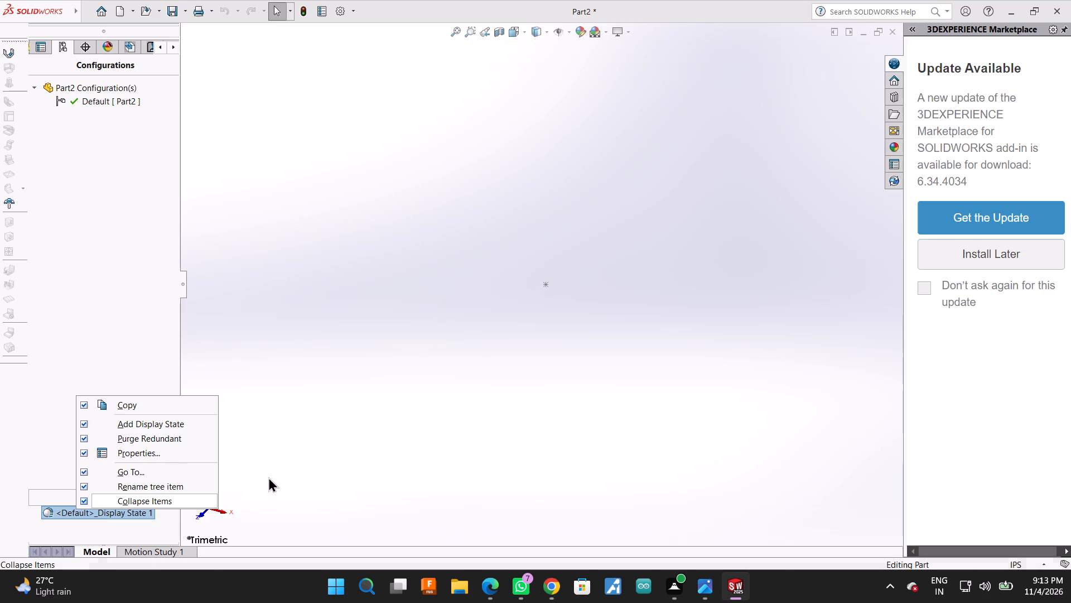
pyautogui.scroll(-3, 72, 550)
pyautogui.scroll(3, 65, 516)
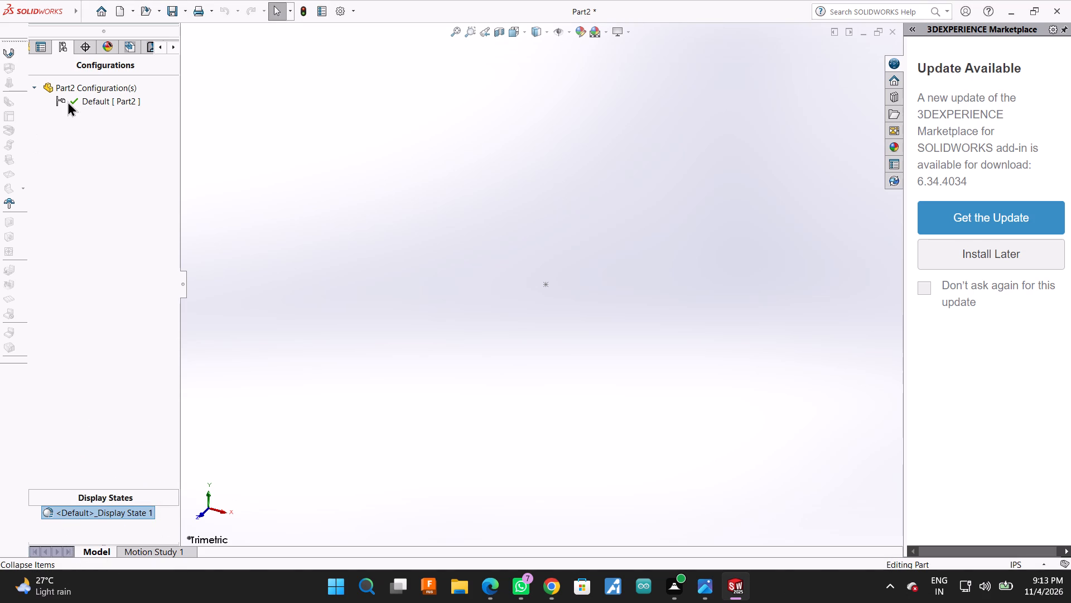
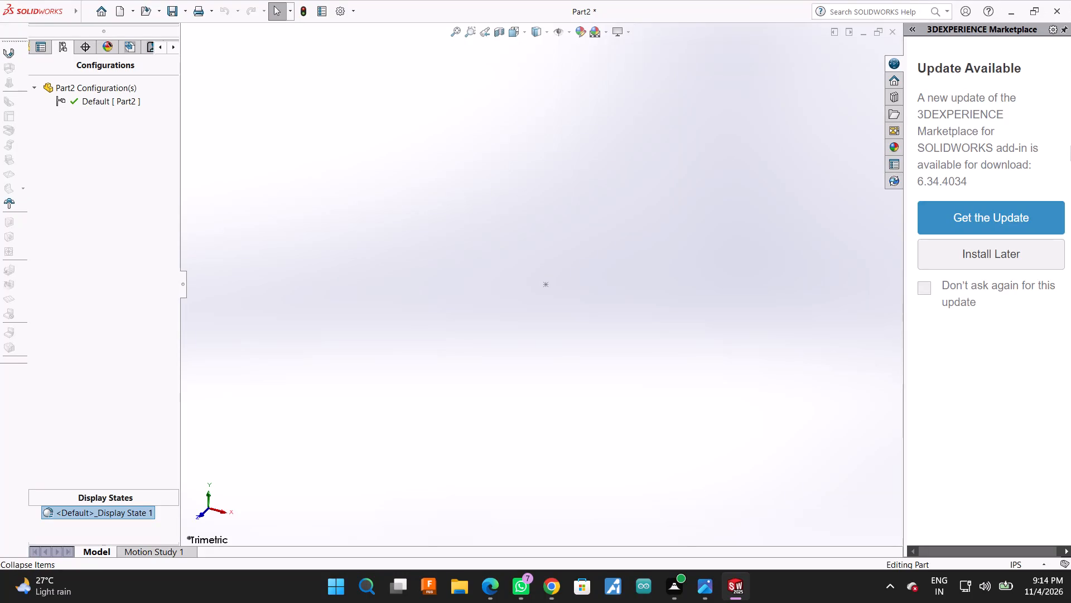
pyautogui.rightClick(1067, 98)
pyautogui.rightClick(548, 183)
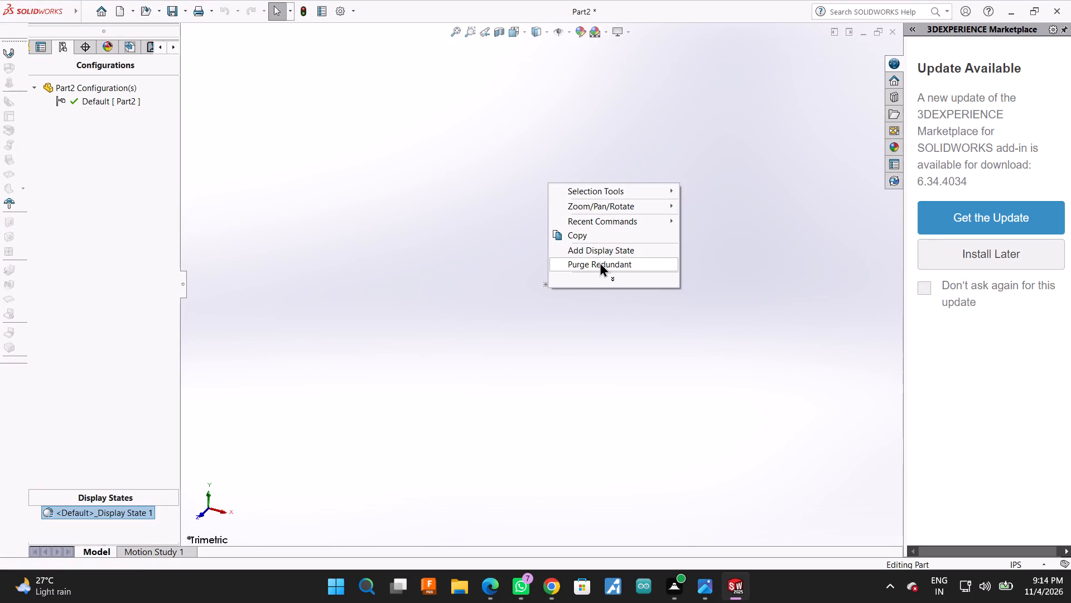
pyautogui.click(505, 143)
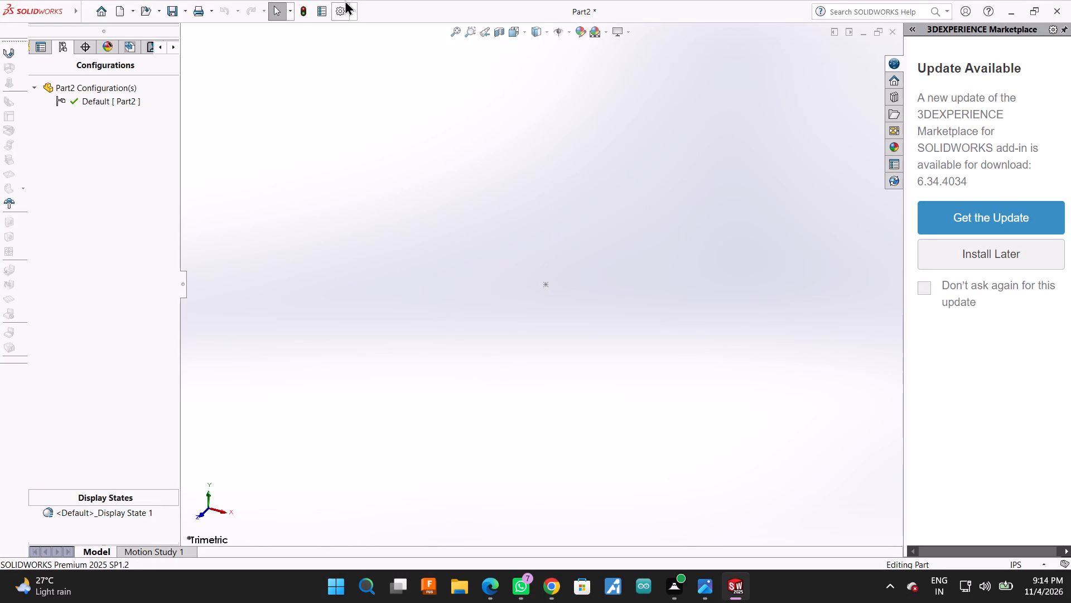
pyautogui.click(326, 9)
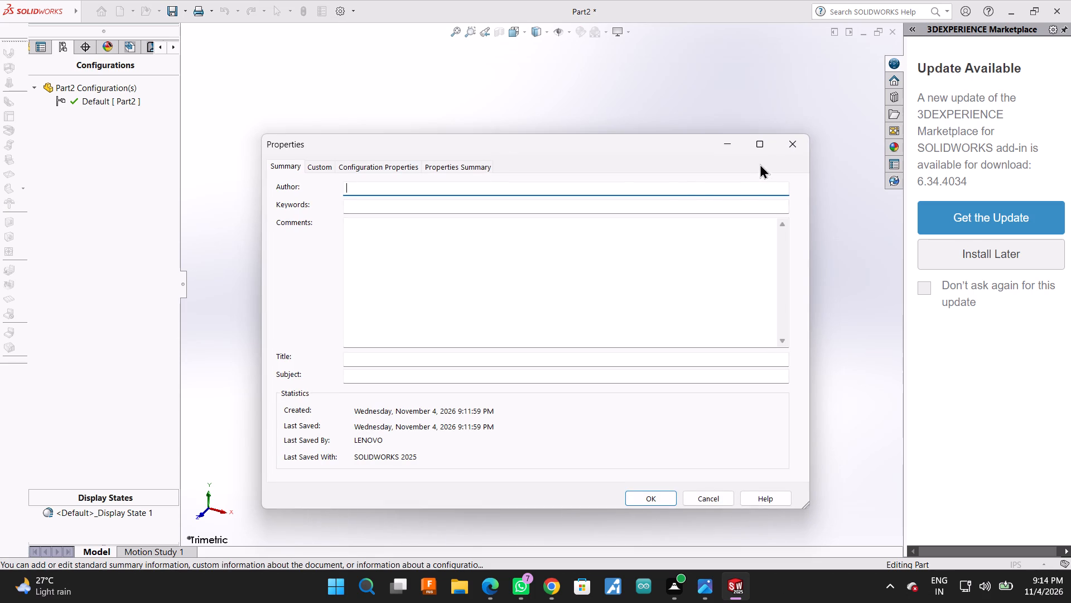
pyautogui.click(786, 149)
# Enable the CommandManager through the interface customization settings.
pyautogui.click(354, 7)
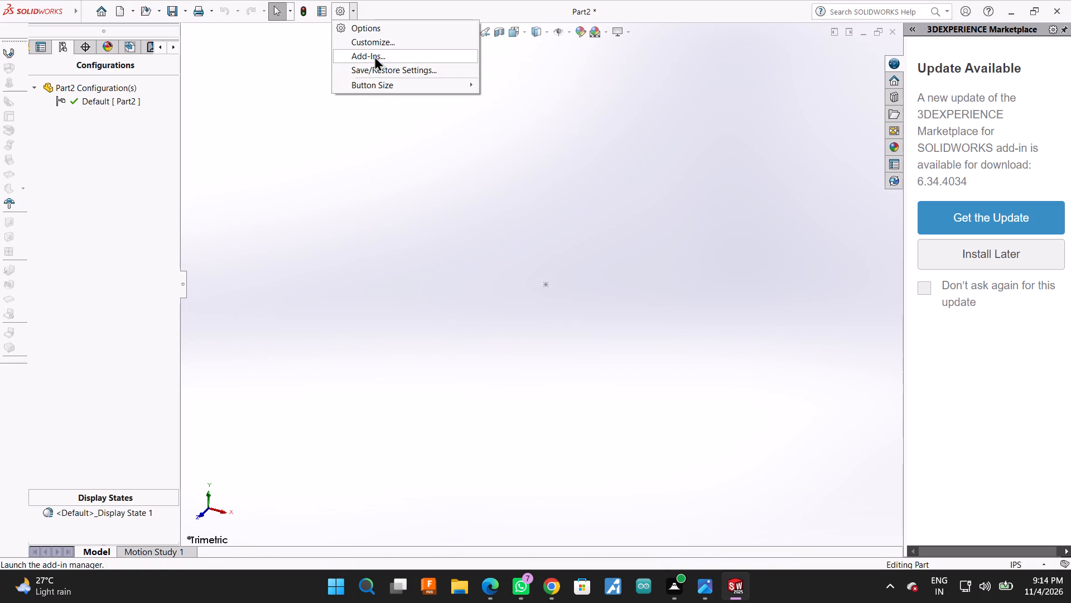
pyautogui.click(377, 84)
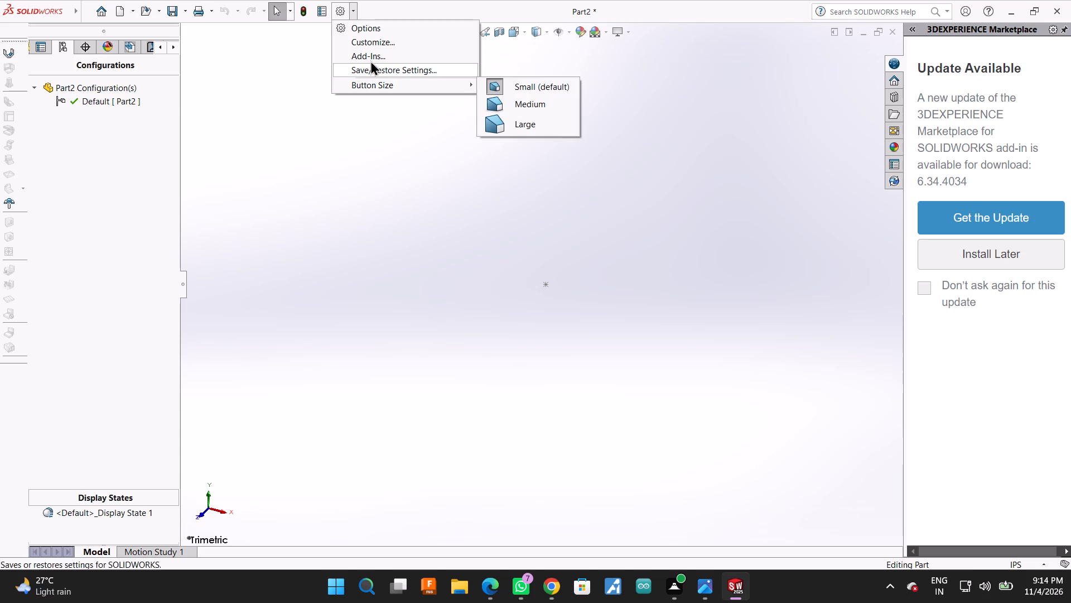
pyautogui.click(364, 44)
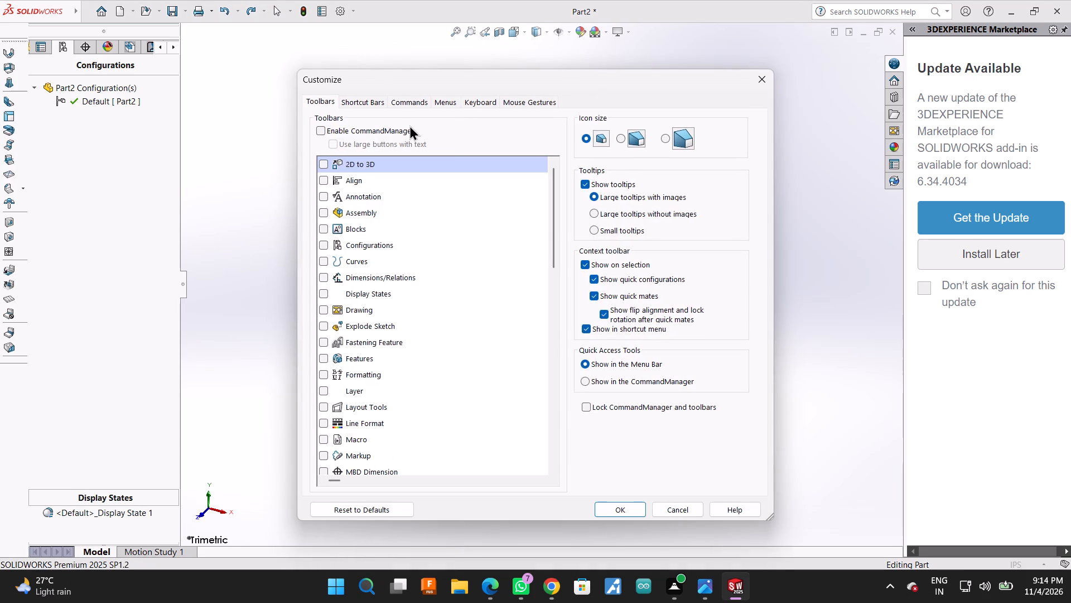
pyautogui.click(325, 126)
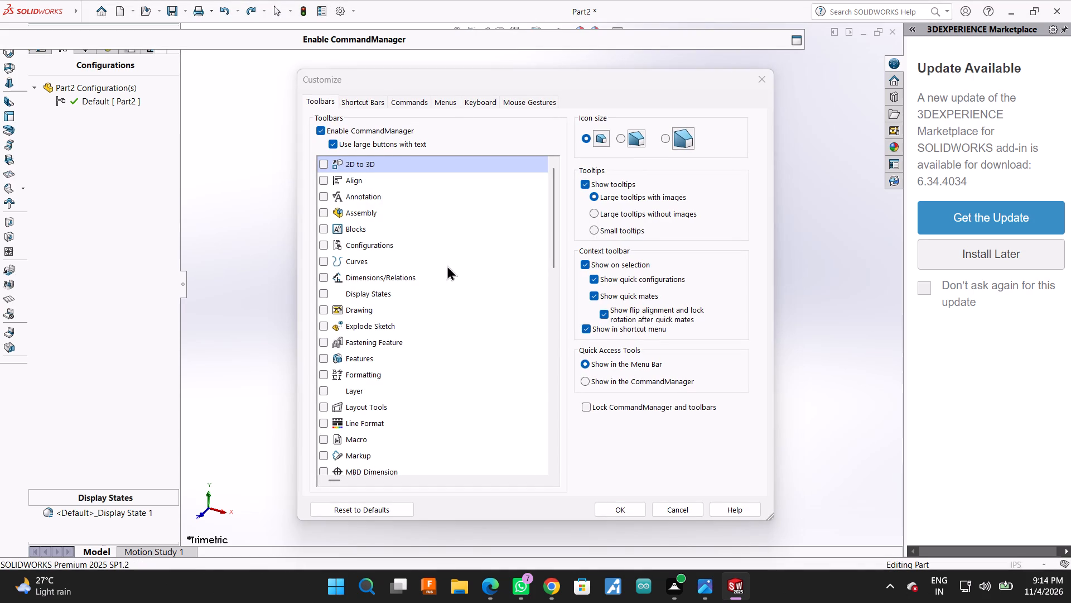
pyautogui.click(605, 506)
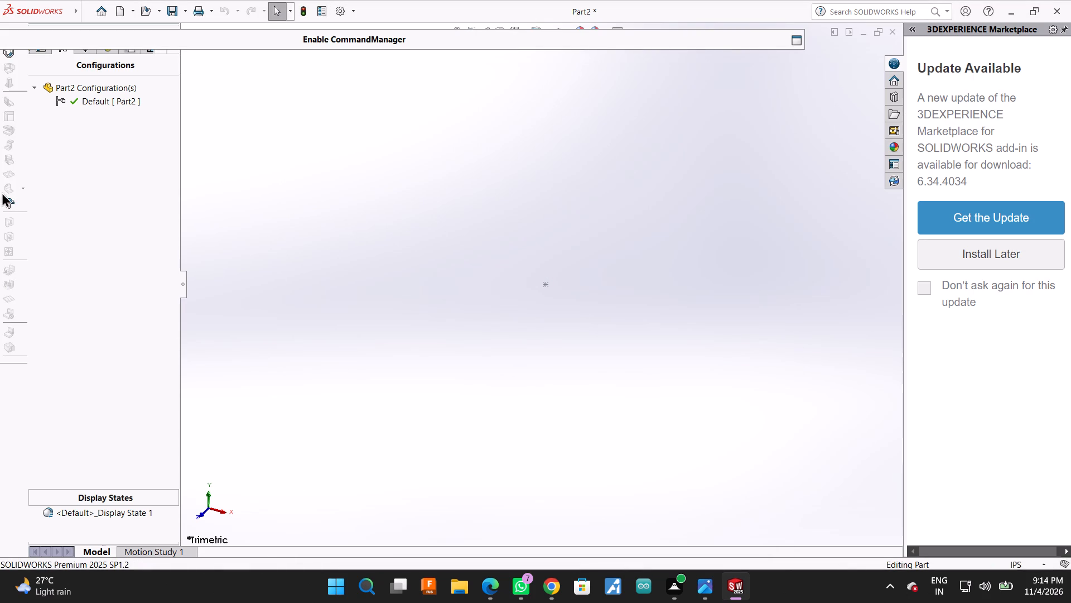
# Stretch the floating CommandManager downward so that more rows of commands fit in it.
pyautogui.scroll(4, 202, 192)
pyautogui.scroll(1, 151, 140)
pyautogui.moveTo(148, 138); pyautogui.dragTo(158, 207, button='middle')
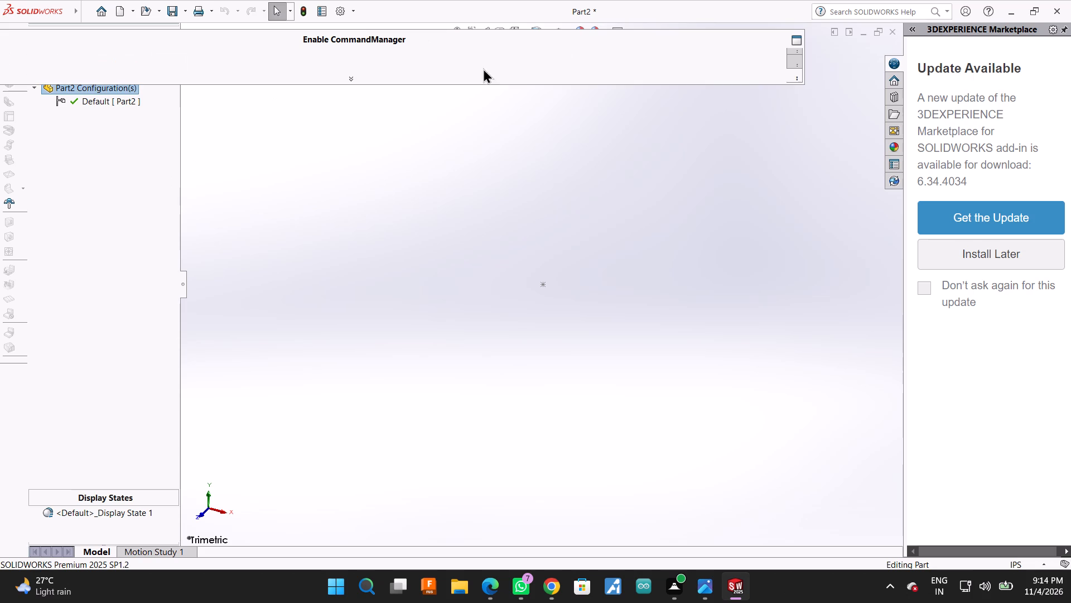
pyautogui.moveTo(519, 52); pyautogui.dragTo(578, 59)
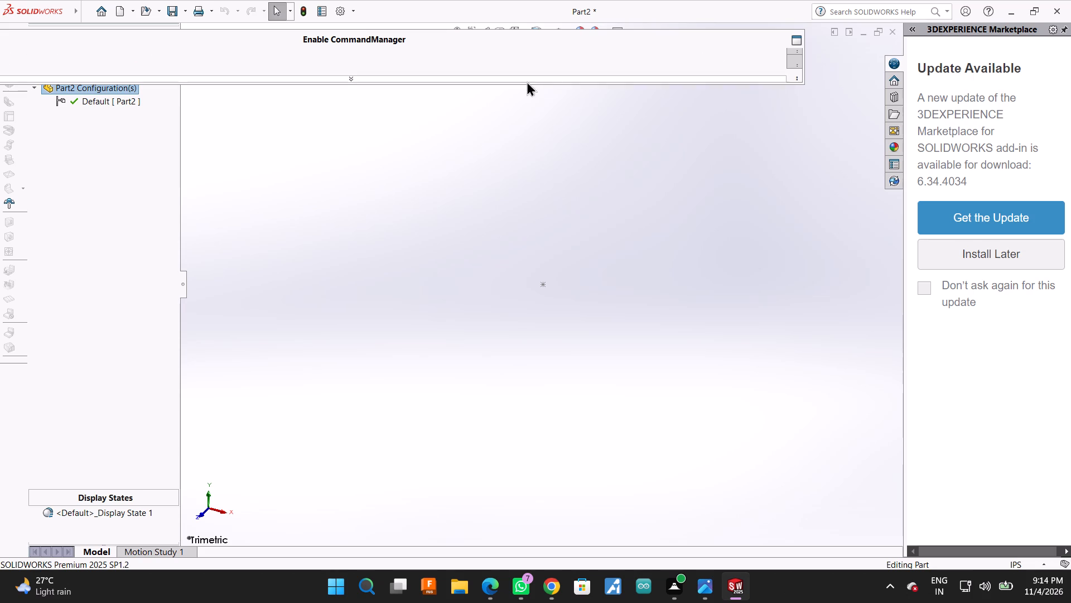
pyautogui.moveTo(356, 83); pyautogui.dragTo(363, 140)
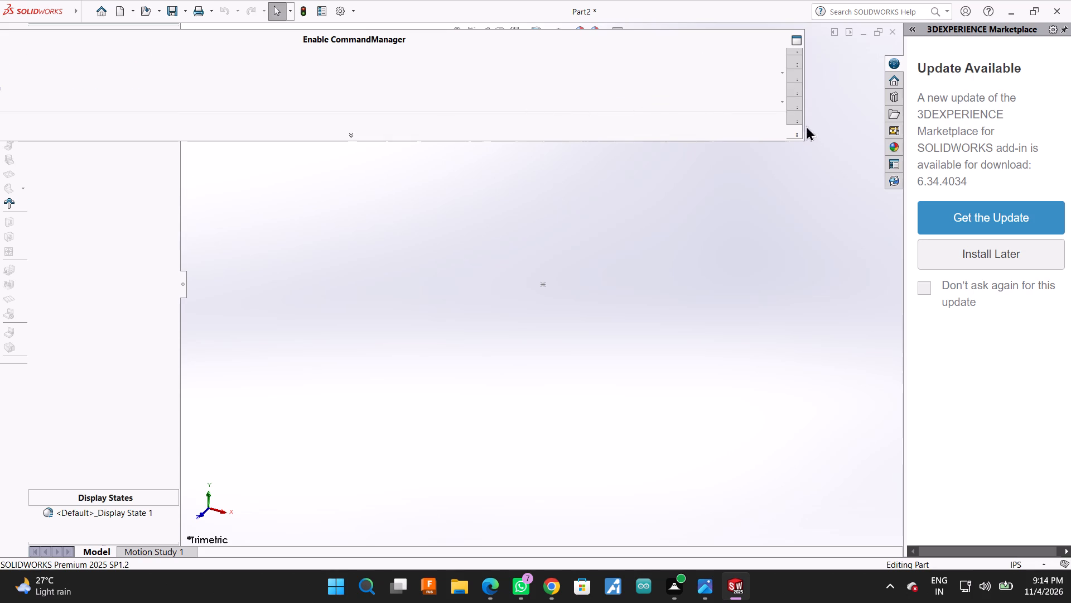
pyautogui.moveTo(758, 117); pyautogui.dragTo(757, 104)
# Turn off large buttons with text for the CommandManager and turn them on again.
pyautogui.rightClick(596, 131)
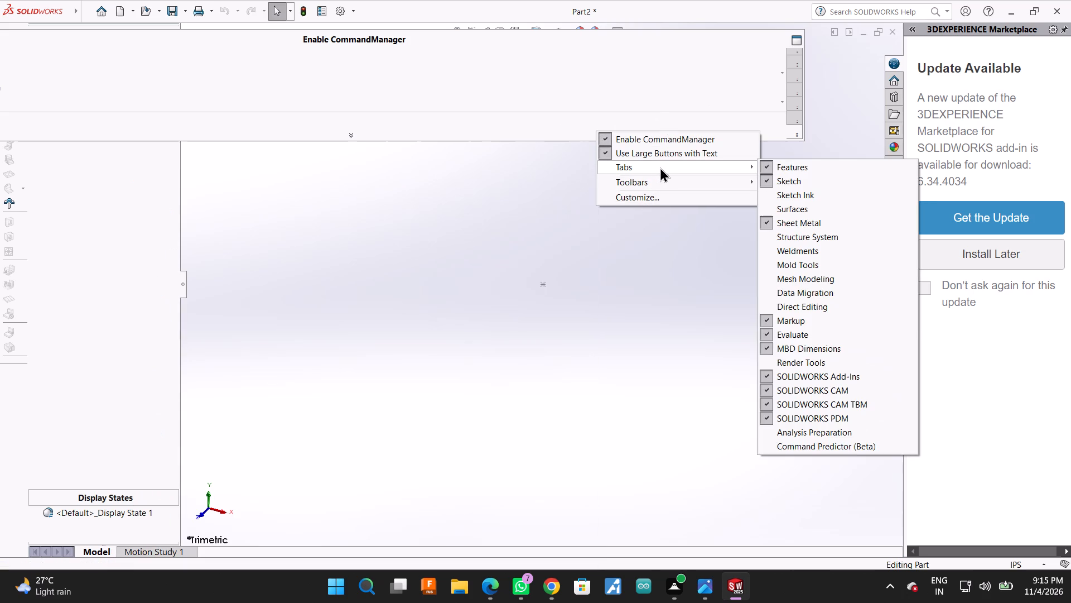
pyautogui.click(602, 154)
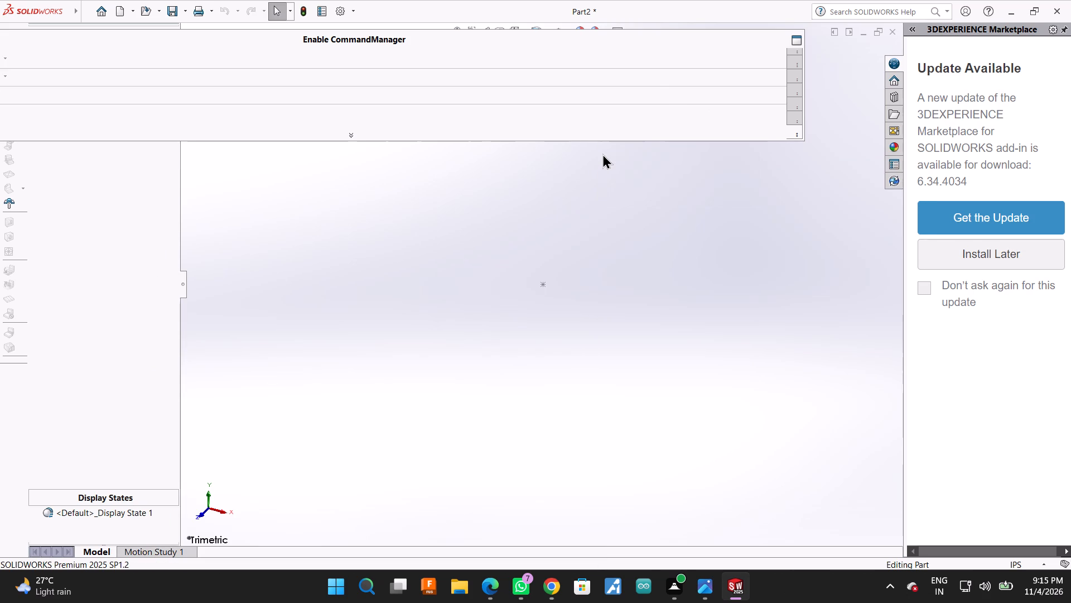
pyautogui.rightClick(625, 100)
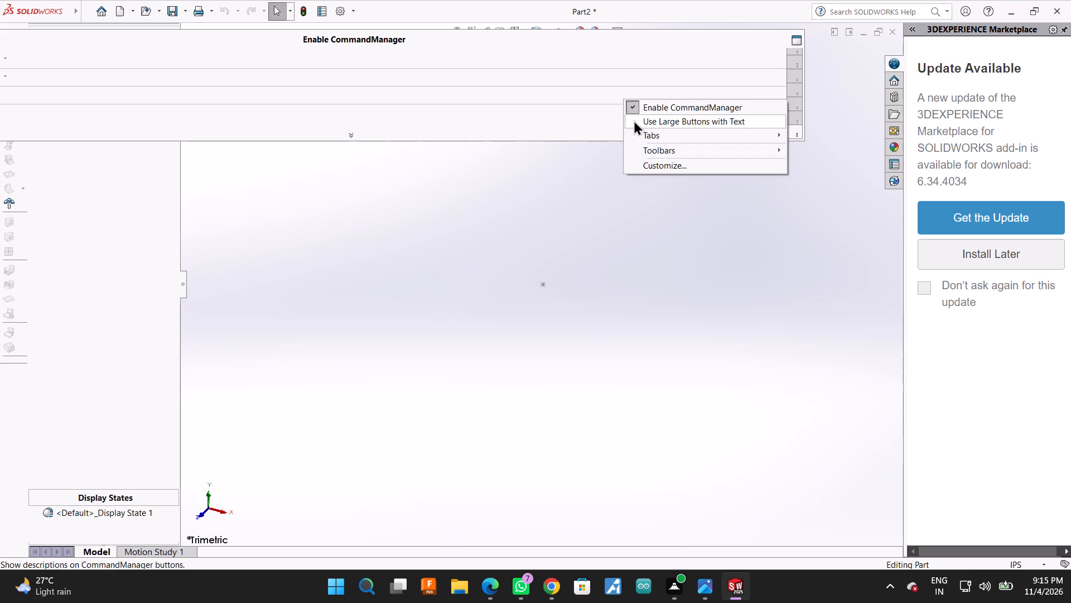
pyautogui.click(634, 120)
# Examine the available toolbars and the toolbar options in the Customize dialog for a way to restore the commands.
pyautogui.rightClick(633, 125)
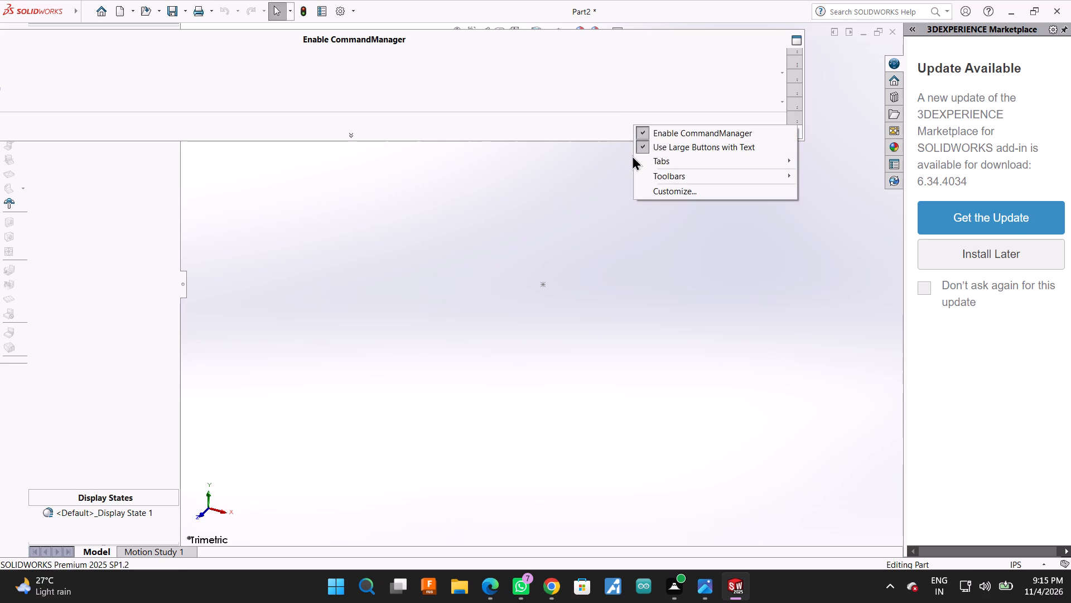
pyautogui.click(639, 175)
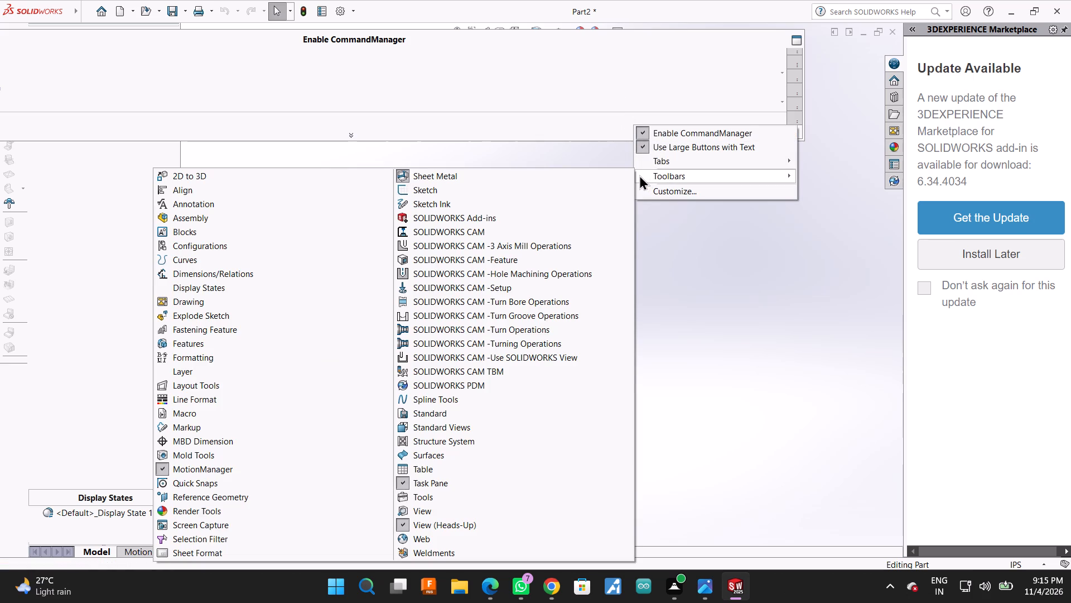
pyautogui.click(636, 175)
pyautogui.click(660, 178)
pyautogui.click(723, 194)
pyautogui.scroll(-3, 648, 208)
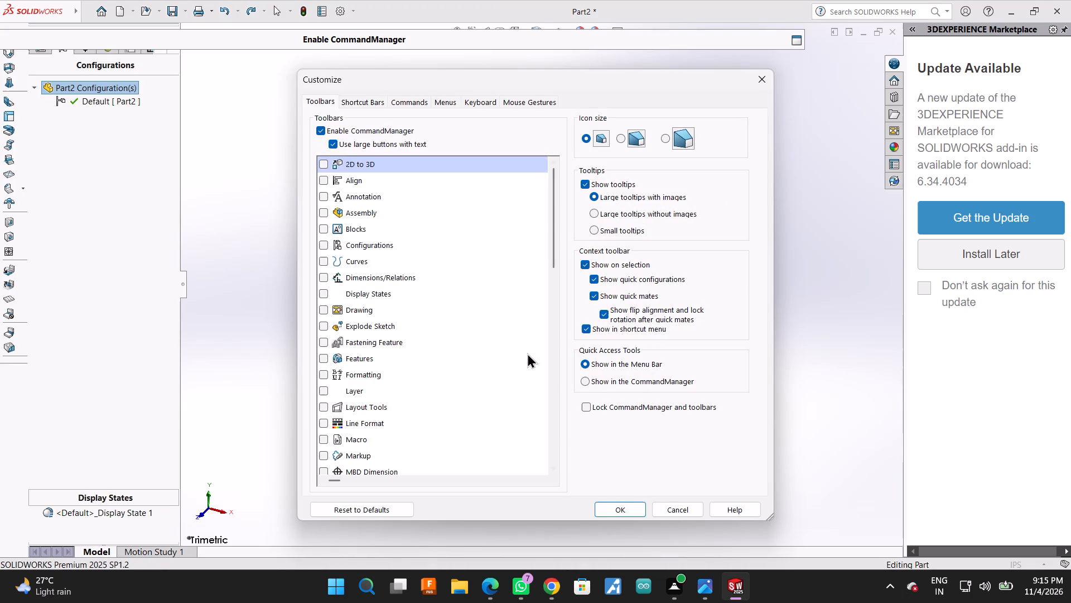
pyautogui.scroll(2, 457, 301)
pyautogui.scroll(2, 615, 471)
pyautogui.hotkey('ctrl', 'a')
pyautogui.scroll(-9, 491, 336)
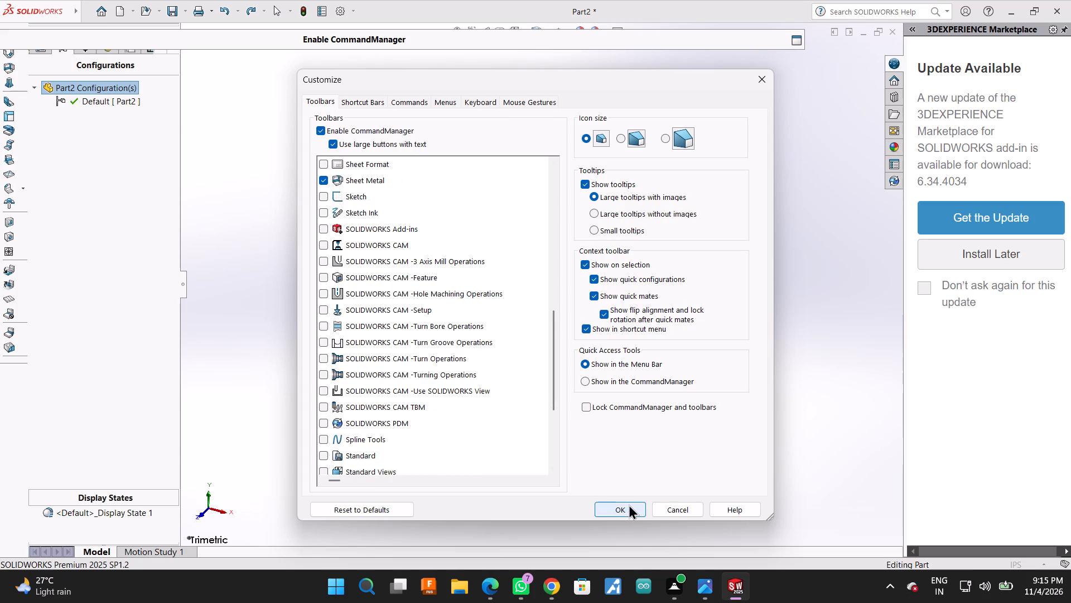
pyautogui.click(606, 510)
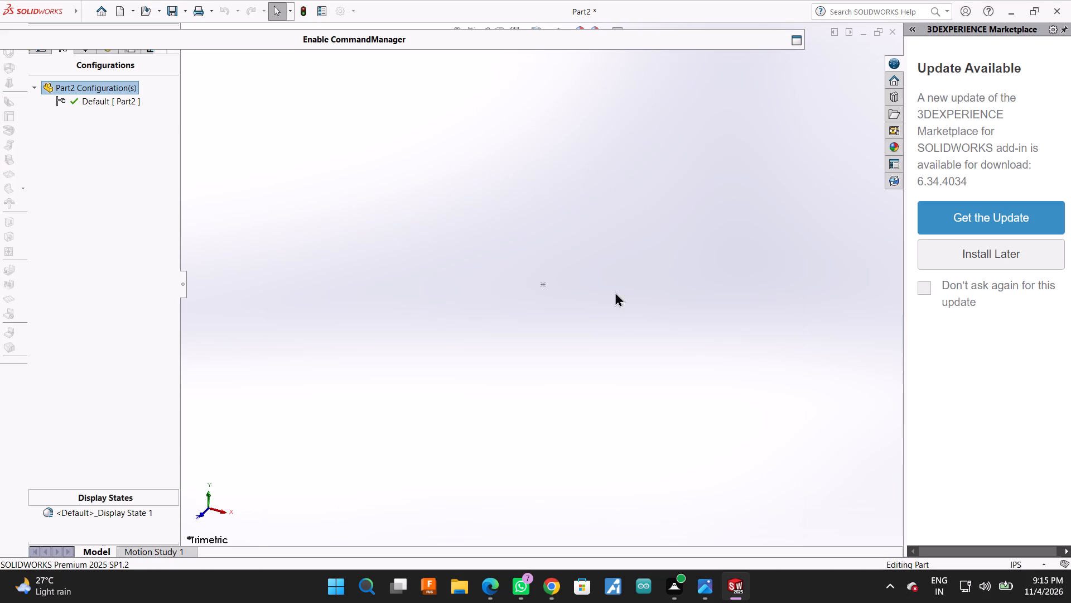
pyautogui.rightClick(596, 125)
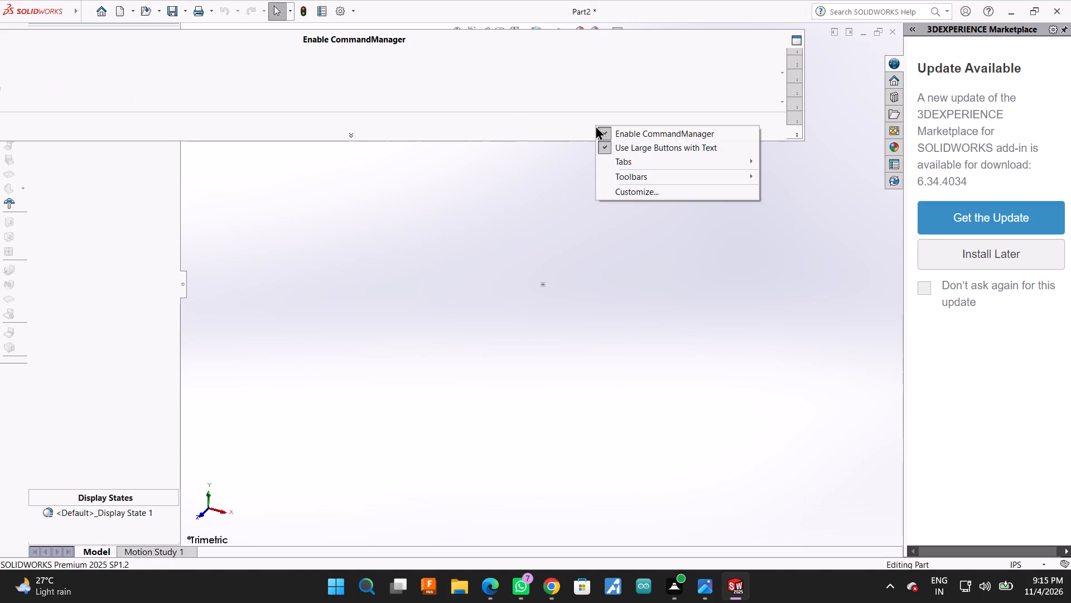
pyautogui.click(625, 176)
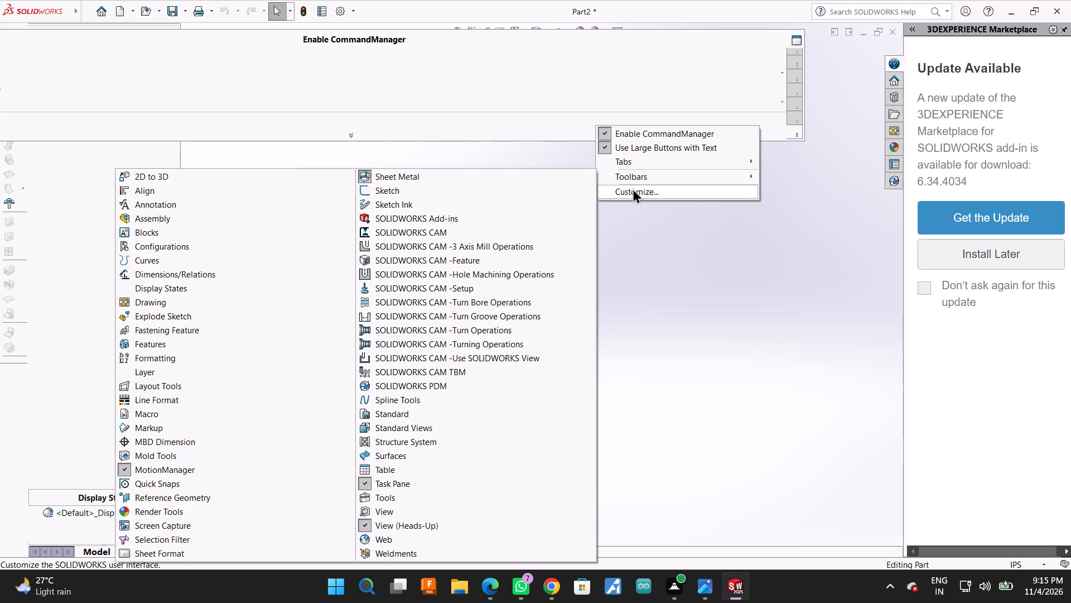
pyautogui.click(633, 188)
pyautogui.click(763, 81)
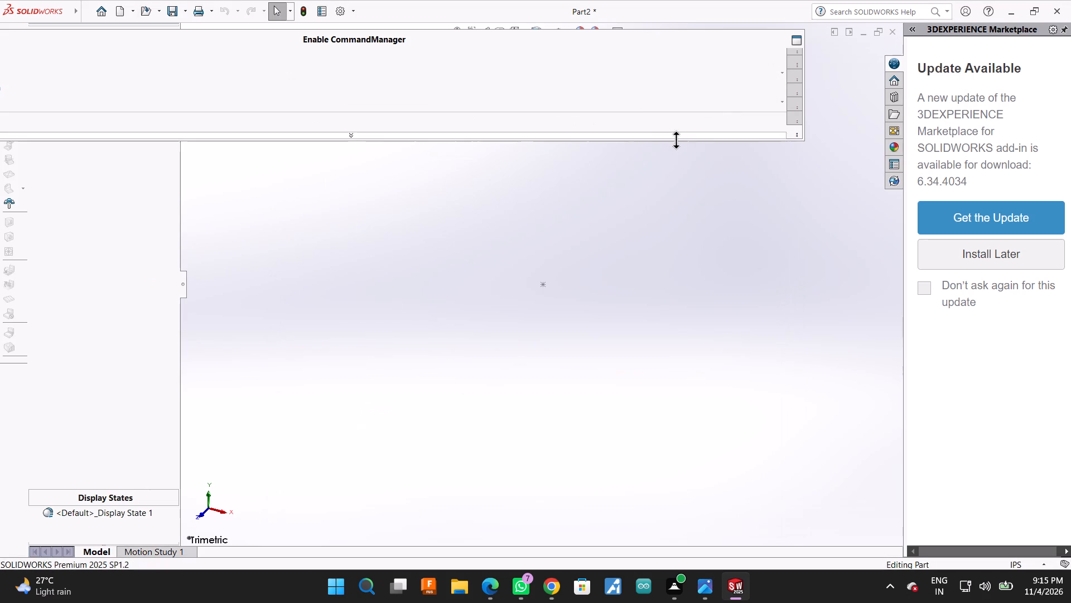
# Add the Direct Editing tab to the CommandManager.
pyautogui.rightClick(634, 101)
pyautogui.click(662, 131)
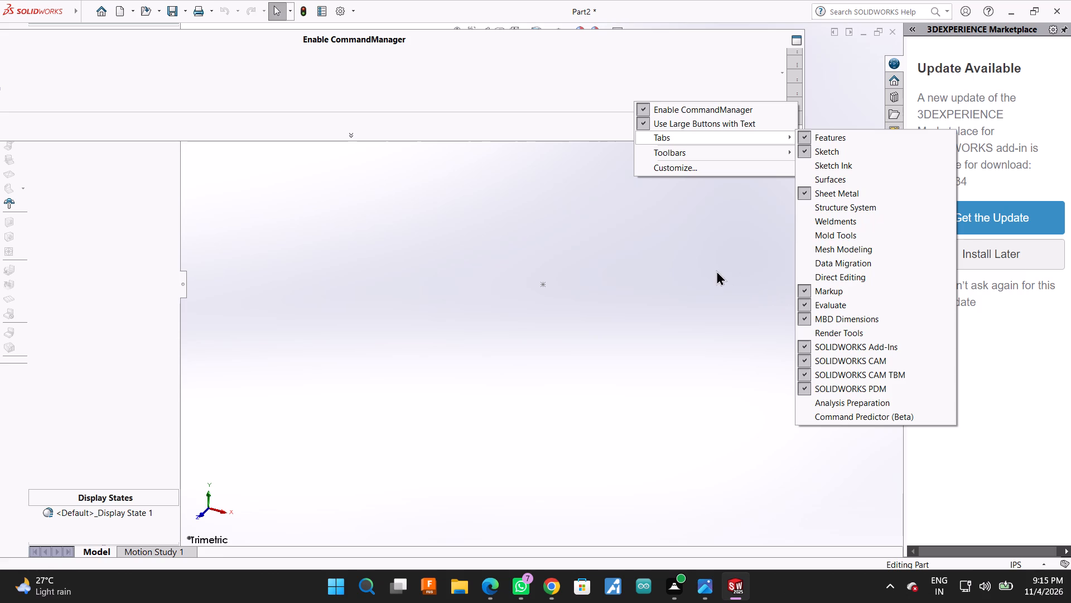
pyautogui.click(857, 274)
pyautogui.click(857, 274)
pyautogui.click(841, 277)
pyautogui.click(739, 237)
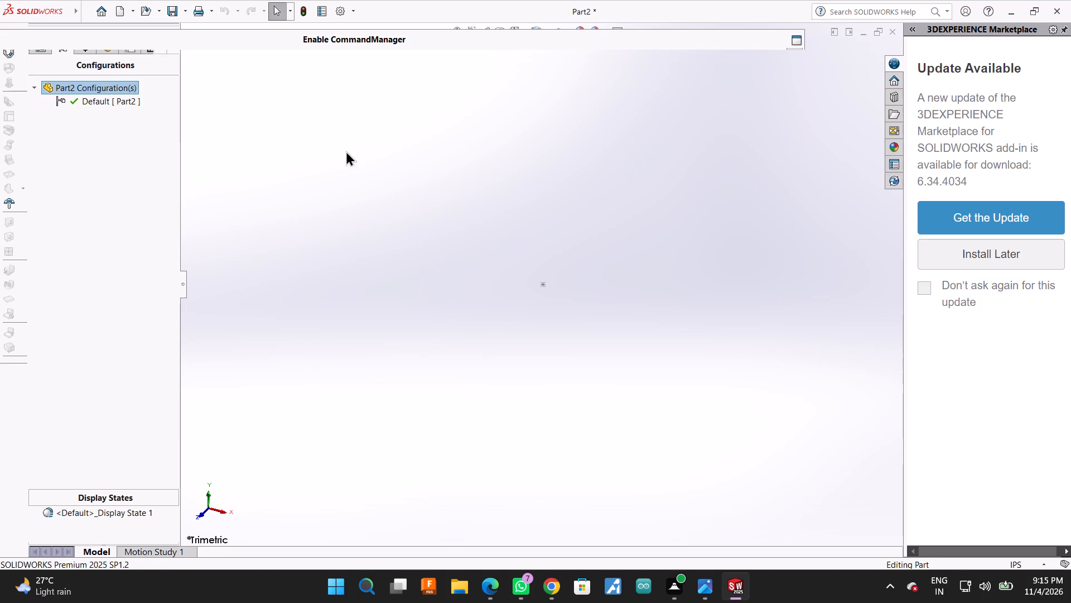
# Move the floating CommandManager sideways until its clipped command names are fully in view.
pyautogui.moveTo(274, 85); pyautogui.dragTo(287, 123, button='middle')
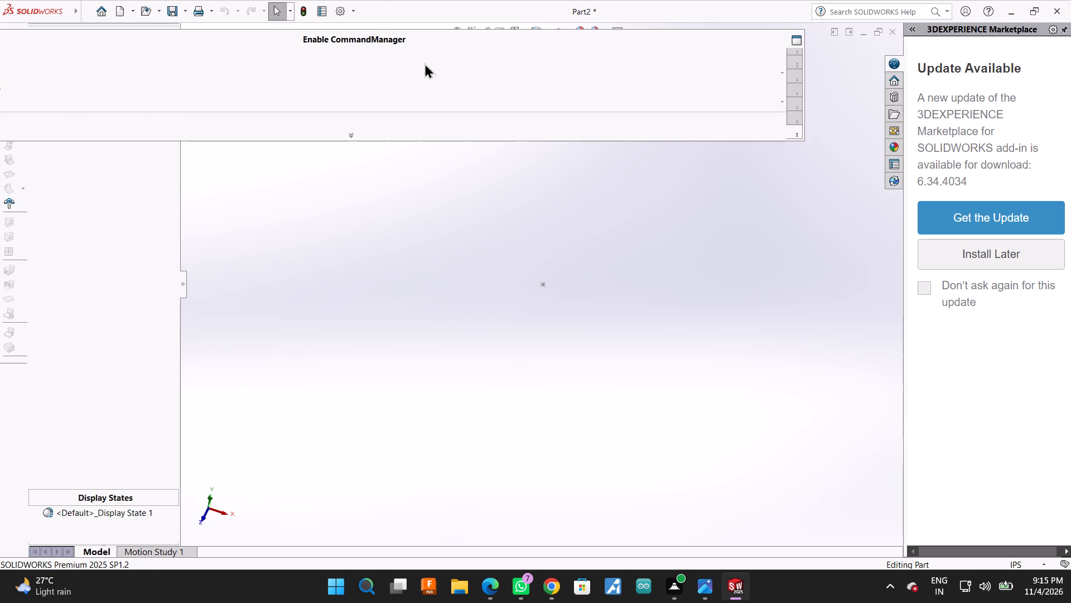
pyautogui.moveTo(578, 45); pyautogui.dragTo(670, 47)
pyautogui.moveTo(575, 70); pyautogui.dragTo(634, 66)
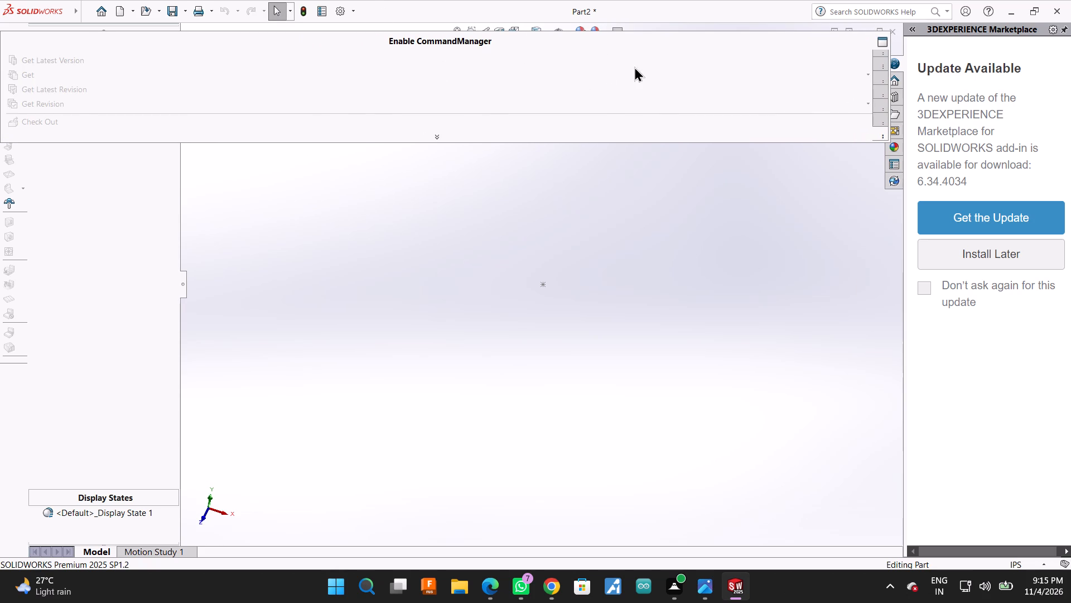
pyautogui.moveTo(634, 66); pyautogui.dragTo(631, 65)
# Reduce the floating CommandManager's height to about two rows of commands.
pyautogui.moveTo(244, 141); pyautogui.dragTo(327, 103)
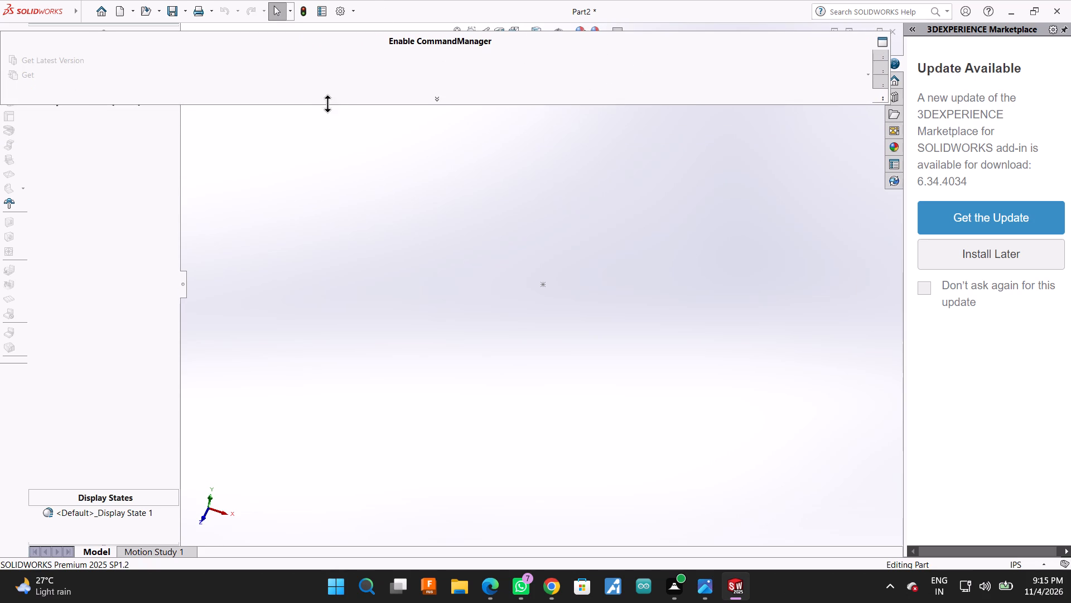
pyautogui.moveTo(254, 90); pyautogui.dragTo(370, 186)
pyautogui.moveTo(339, 93); pyautogui.dragTo(399, 196)
pyautogui.moveTo(425, 65); pyautogui.dragTo(448, 119)
# Try to dock the floating CommandManager along the upper edge of the work area.
pyautogui.moveTo(509, 33); pyautogui.dragTo(592, 45)
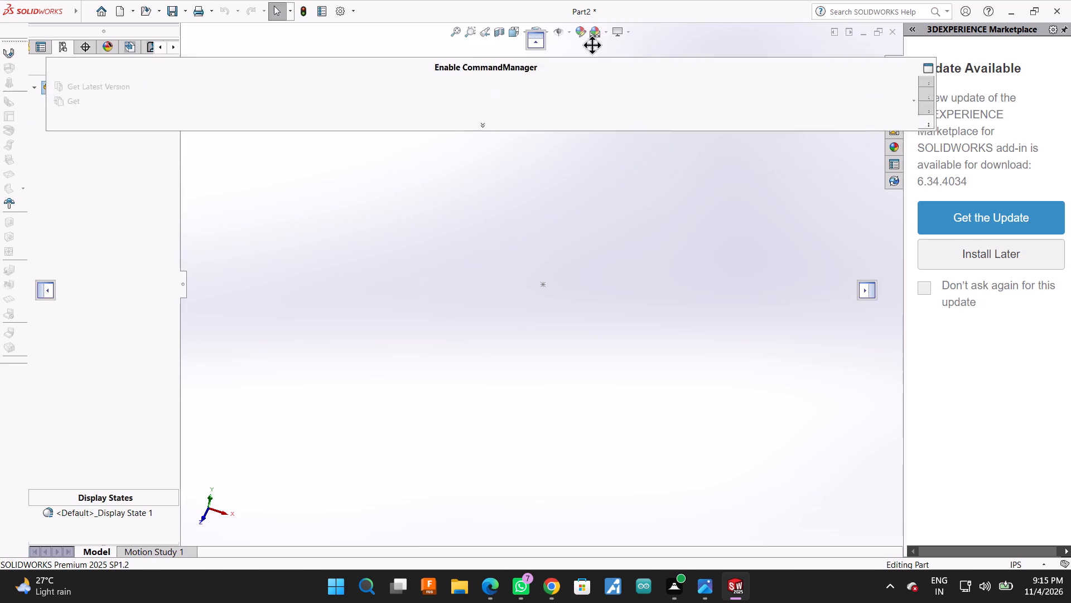
pyautogui.moveTo(592, 45); pyautogui.dragTo(528, 127)
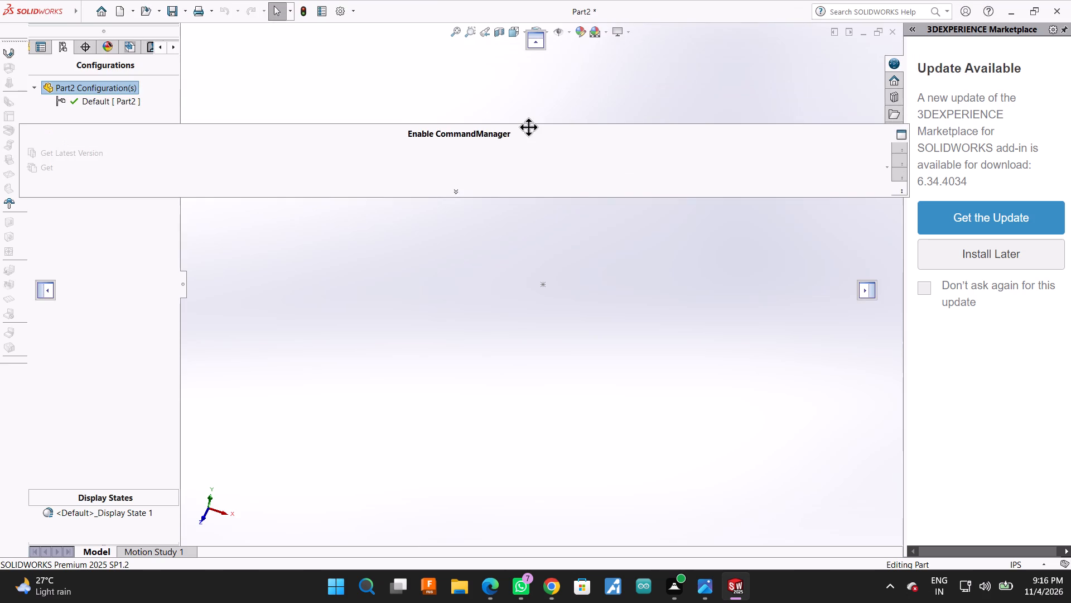
pyautogui.moveTo(528, 127); pyautogui.dragTo(501, 17)
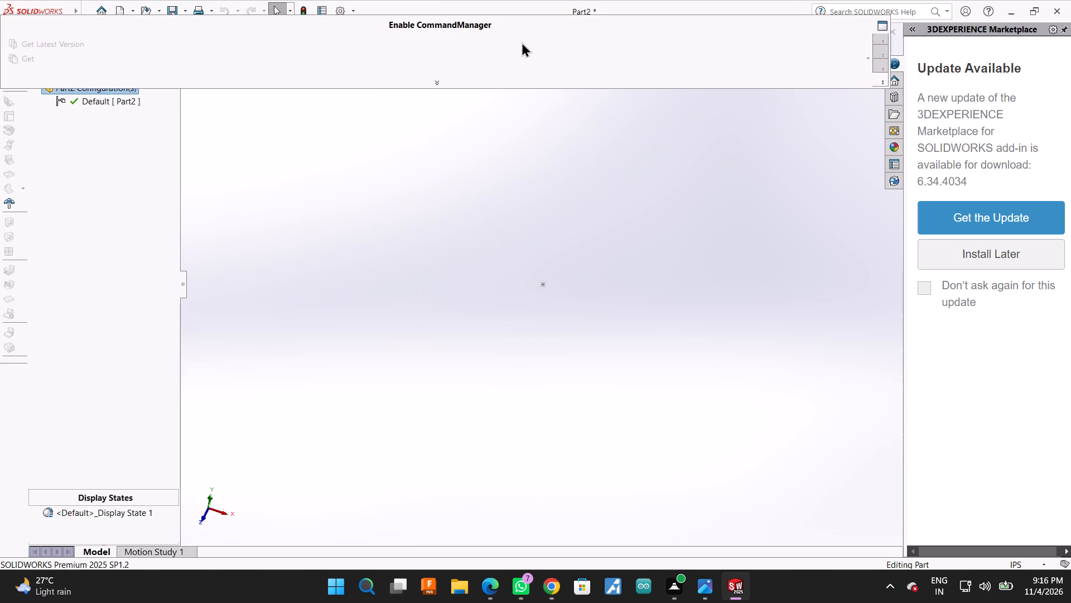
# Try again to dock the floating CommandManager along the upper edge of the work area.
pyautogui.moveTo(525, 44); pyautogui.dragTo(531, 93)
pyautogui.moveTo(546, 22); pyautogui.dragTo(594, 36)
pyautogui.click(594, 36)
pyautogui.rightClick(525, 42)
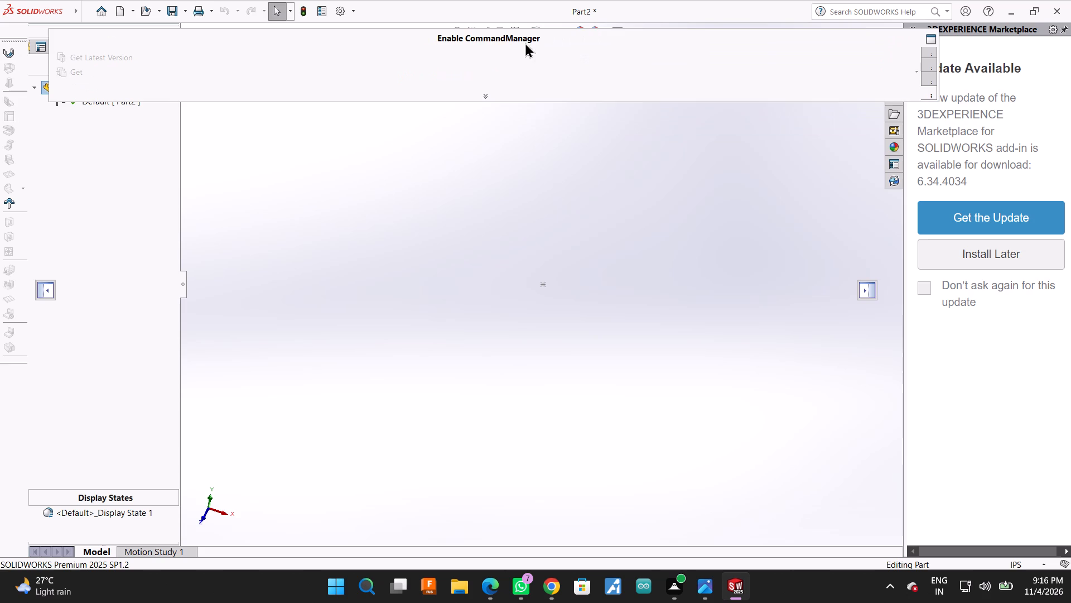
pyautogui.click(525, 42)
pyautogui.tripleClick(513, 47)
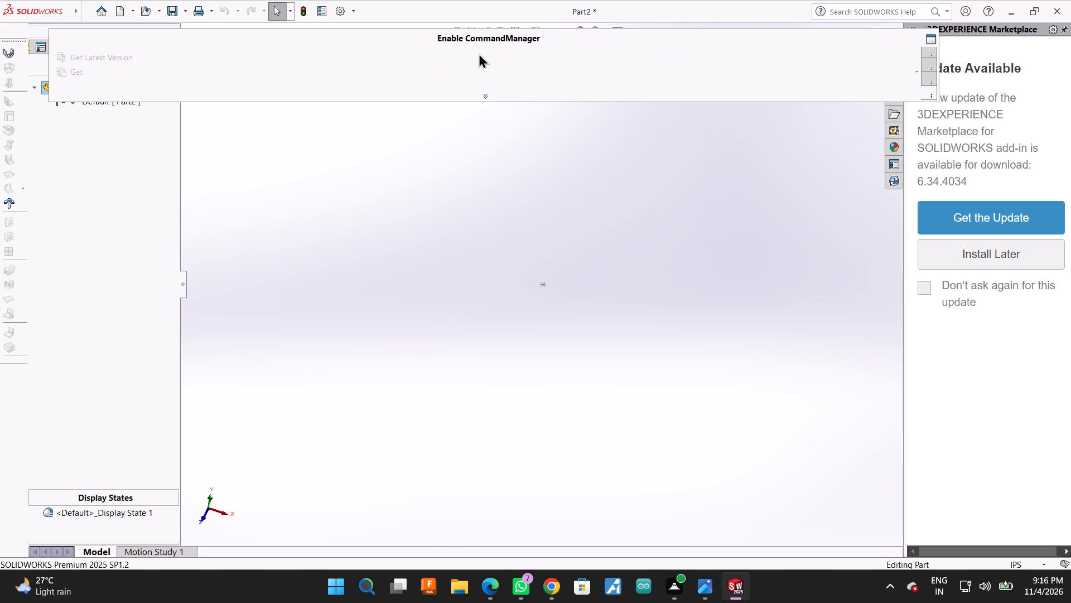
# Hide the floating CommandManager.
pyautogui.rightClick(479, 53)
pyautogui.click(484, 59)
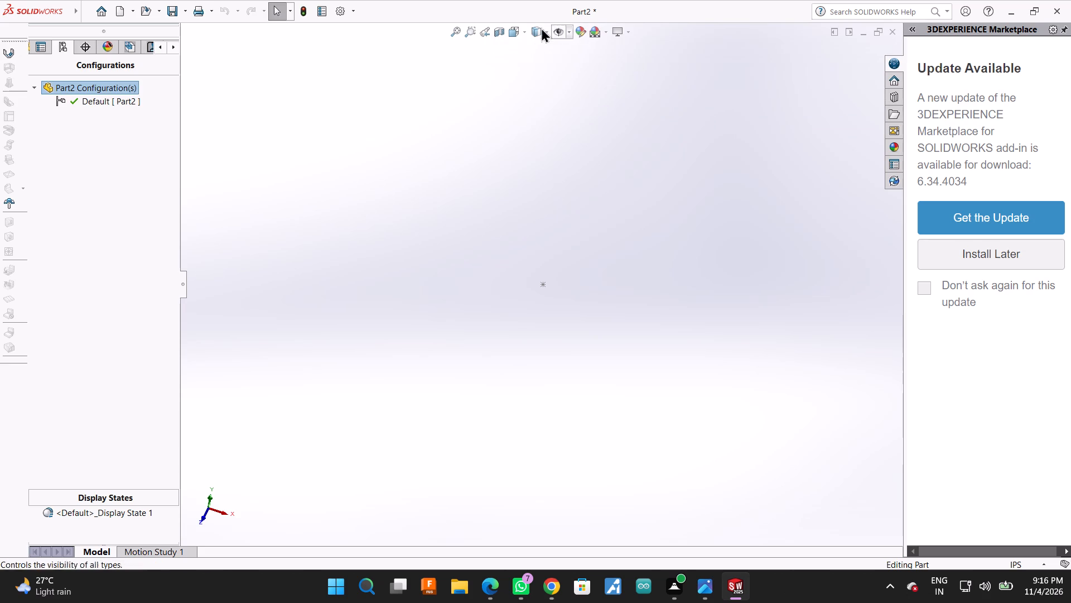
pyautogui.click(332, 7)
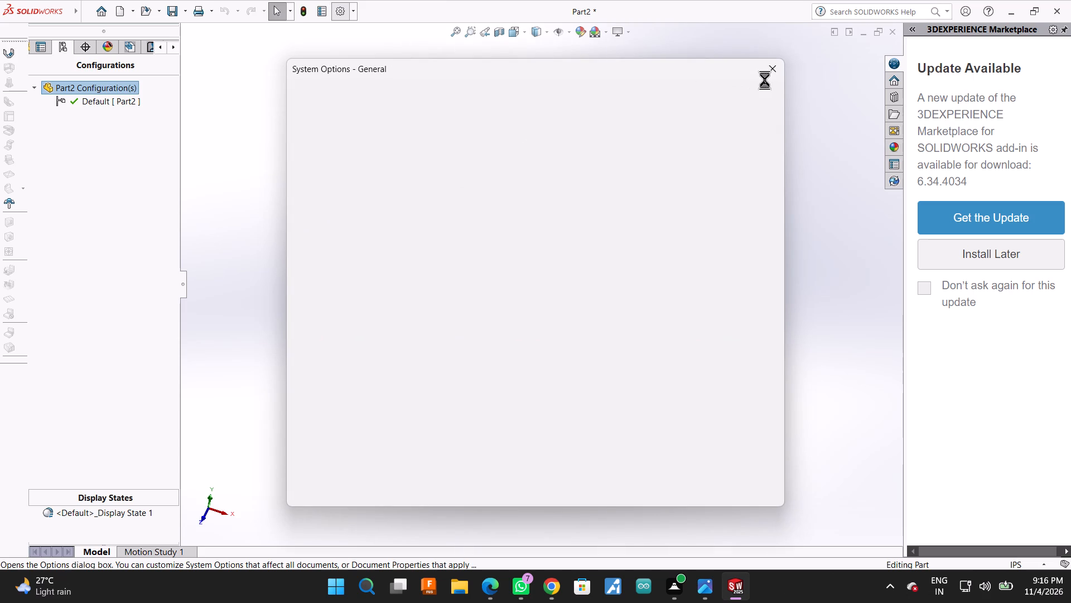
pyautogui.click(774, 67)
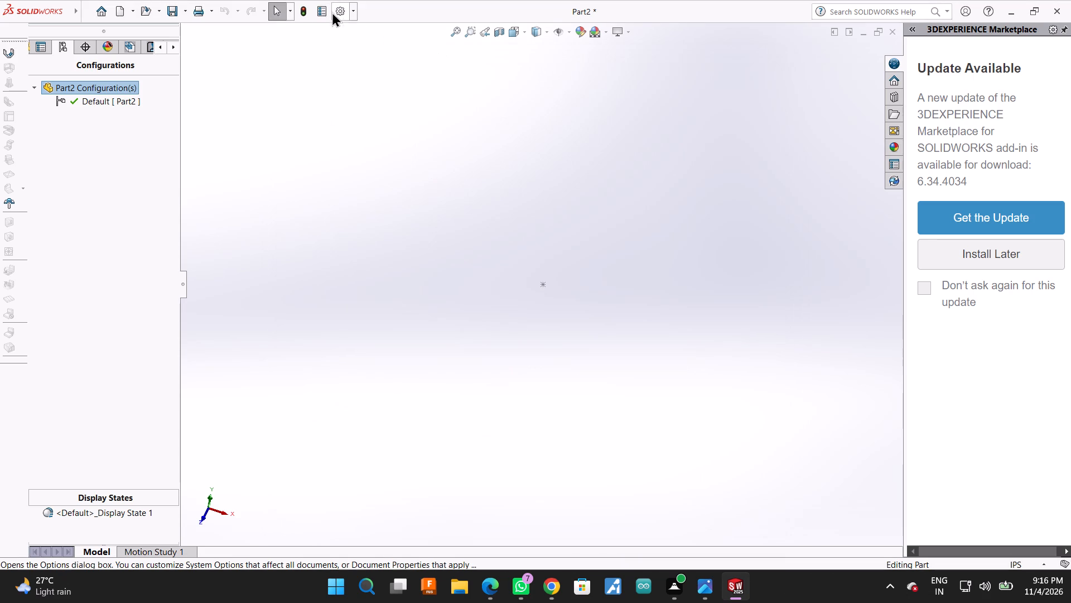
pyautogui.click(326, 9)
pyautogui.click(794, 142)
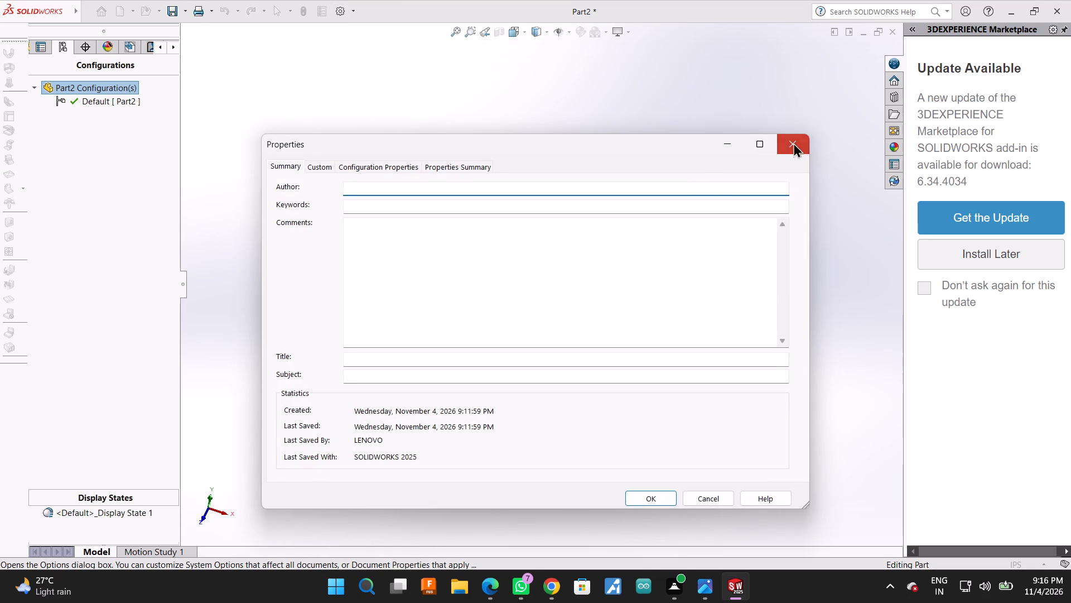
# Re-enable the CommandManager in the Customize settings, with large buttons and text.
pyautogui.click(351, 14)
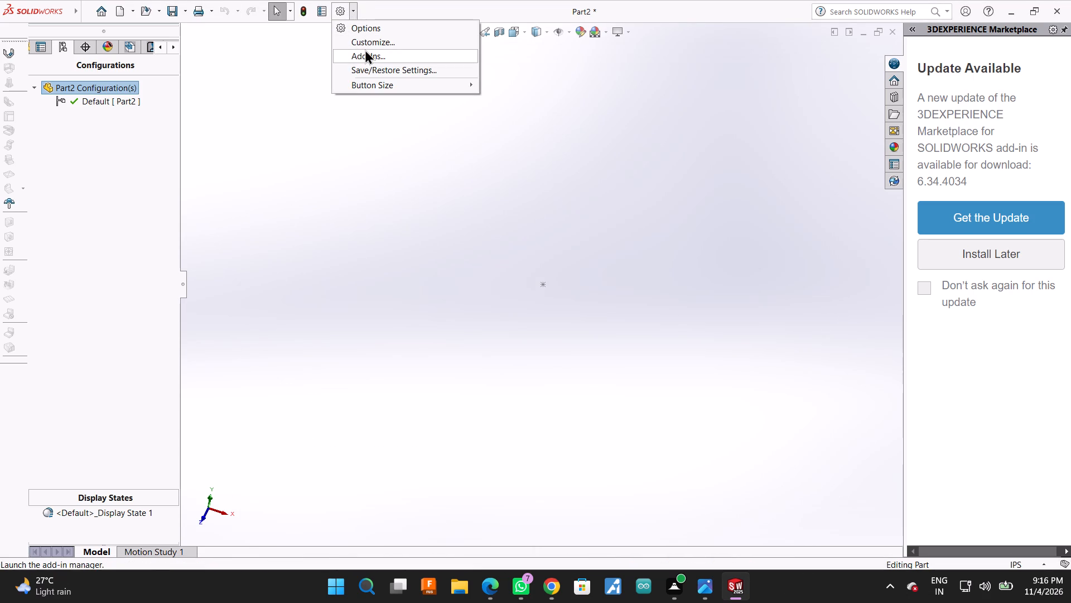
pyautogui.click(366, 43)
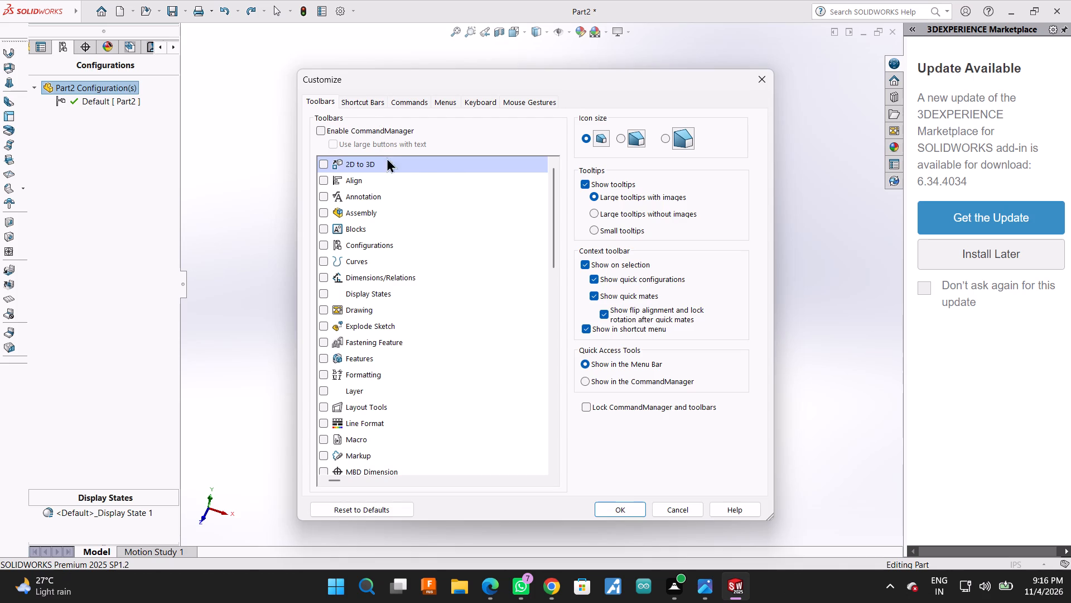
pyautogui.click(319, 130)
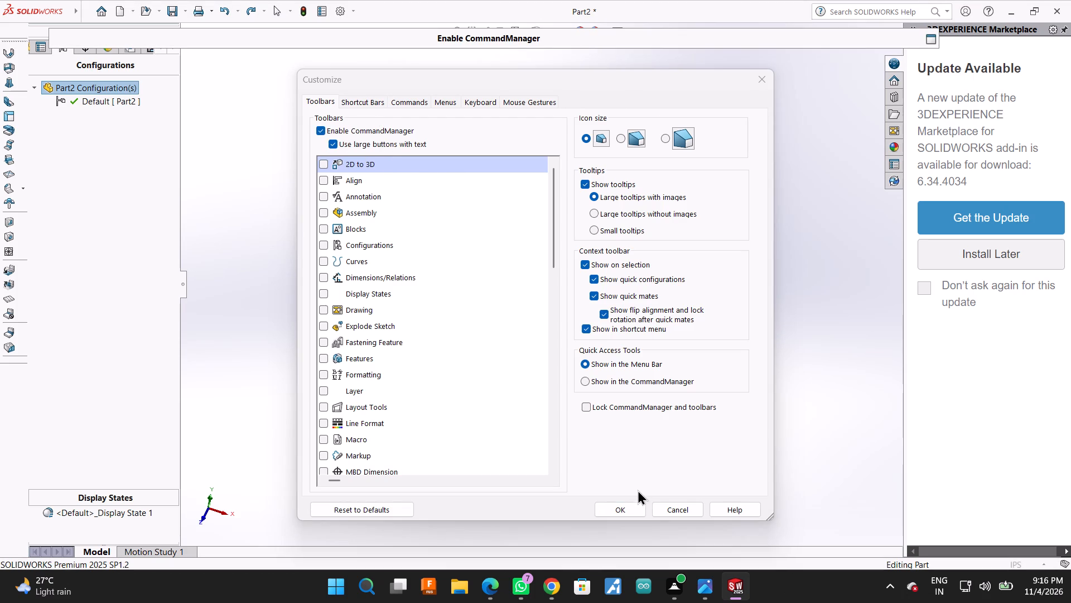
pyautogui.click(630, 506)
# Look through the command groups of the floating CommandManager.
pyautogui.scroll(1, 391, 201)
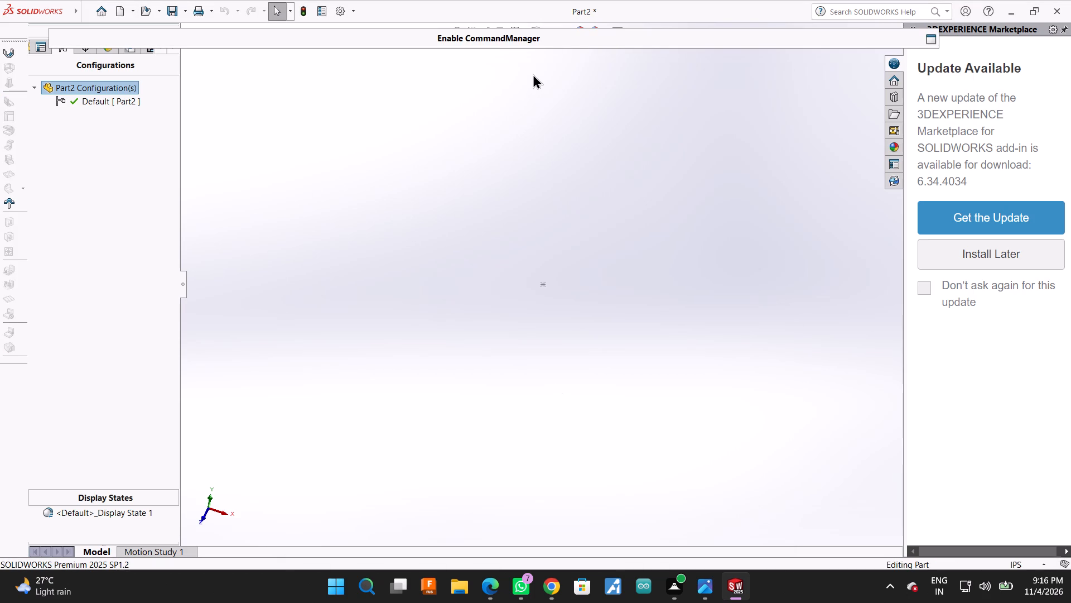
pyautogui.click(168, 63)
pyautogui.click(667, 81)
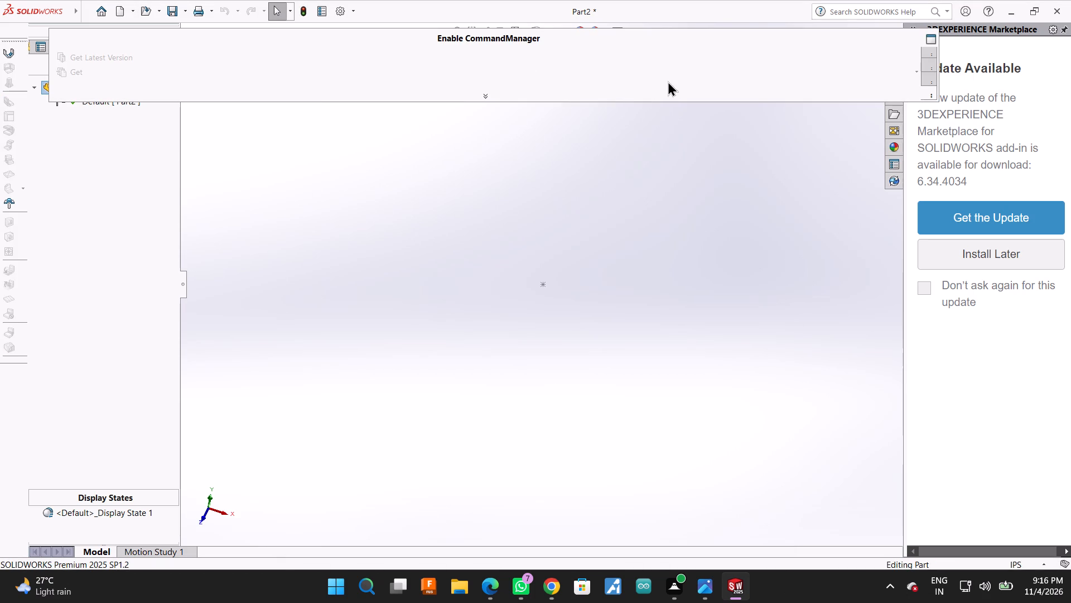
pyautogui.click(901, 66)
pyautogui.scroll(-1, 755, 68)
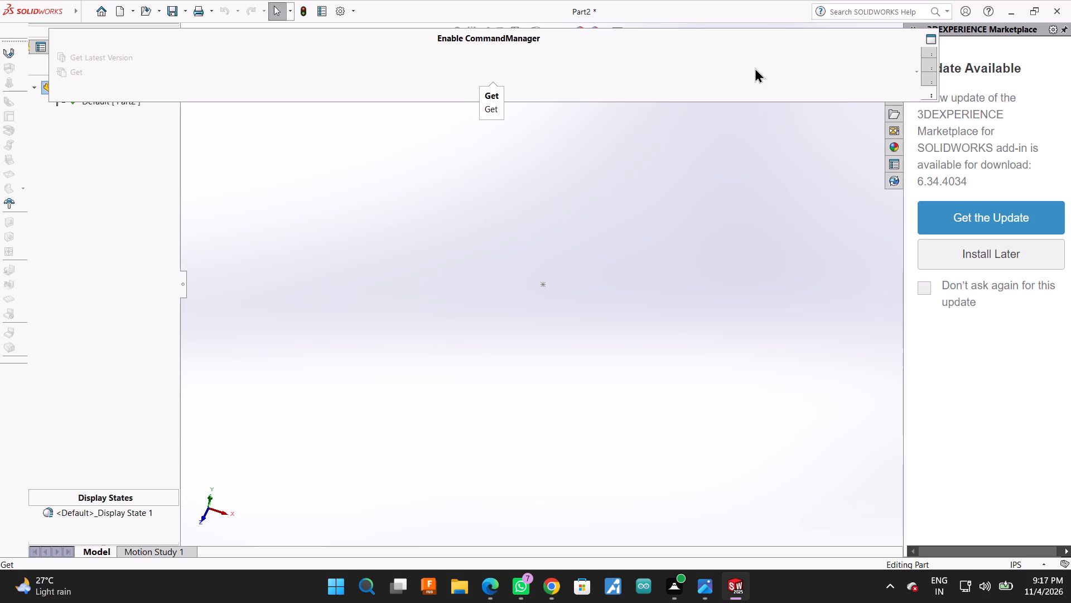
pyautogui.click(927, 55)
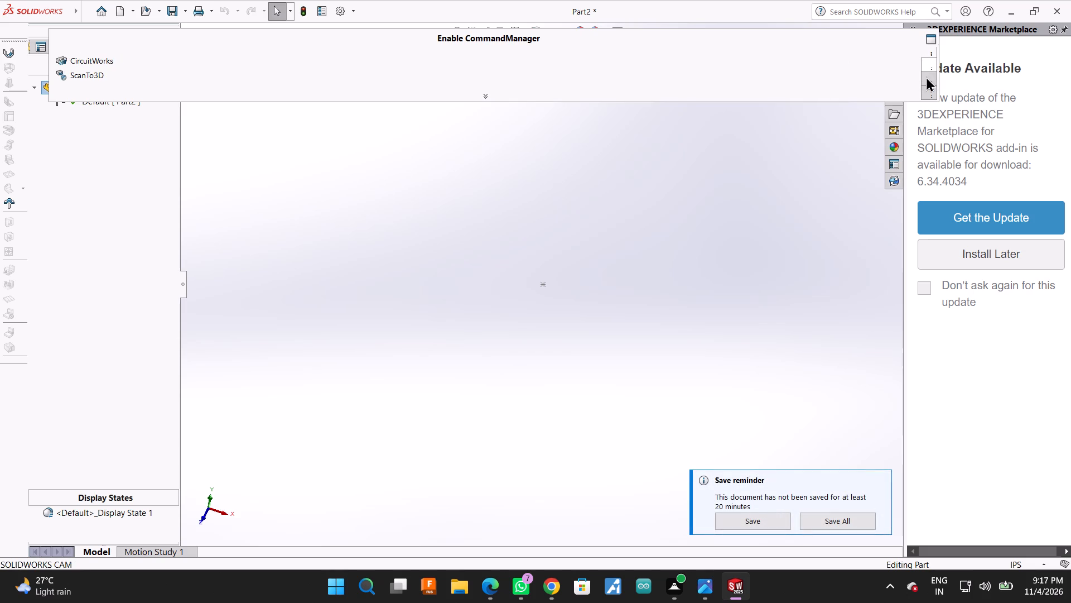
pyautogui.doubleClick(926, 76)
pyautogui.click(926, 73)
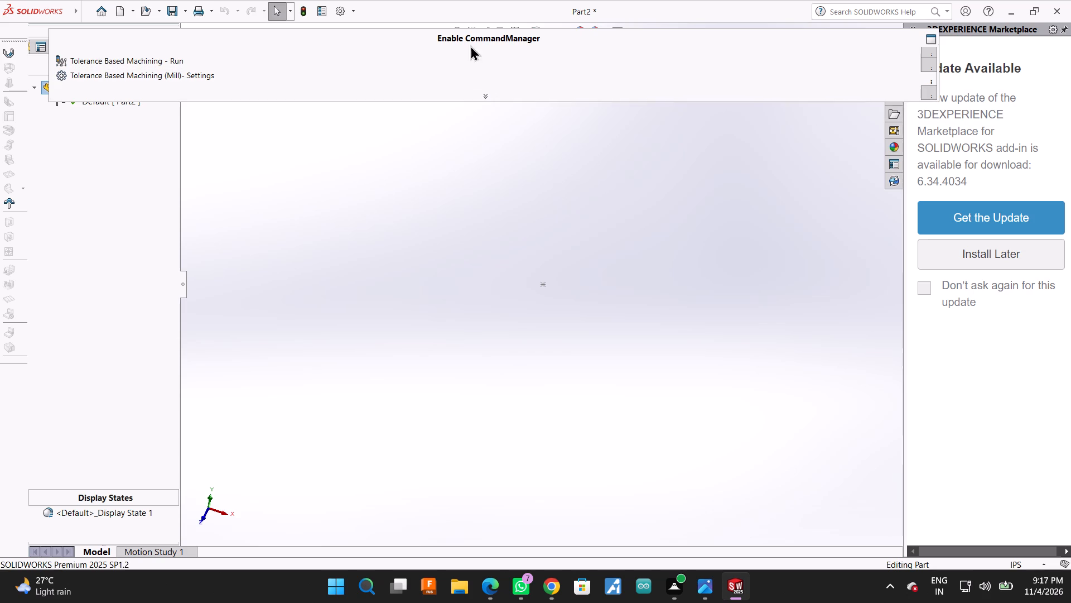
# Dock the floating CommandManager along the upper edge of the work area.
pyautogui.click(486, 36)
pyautogui.click(933, 35)
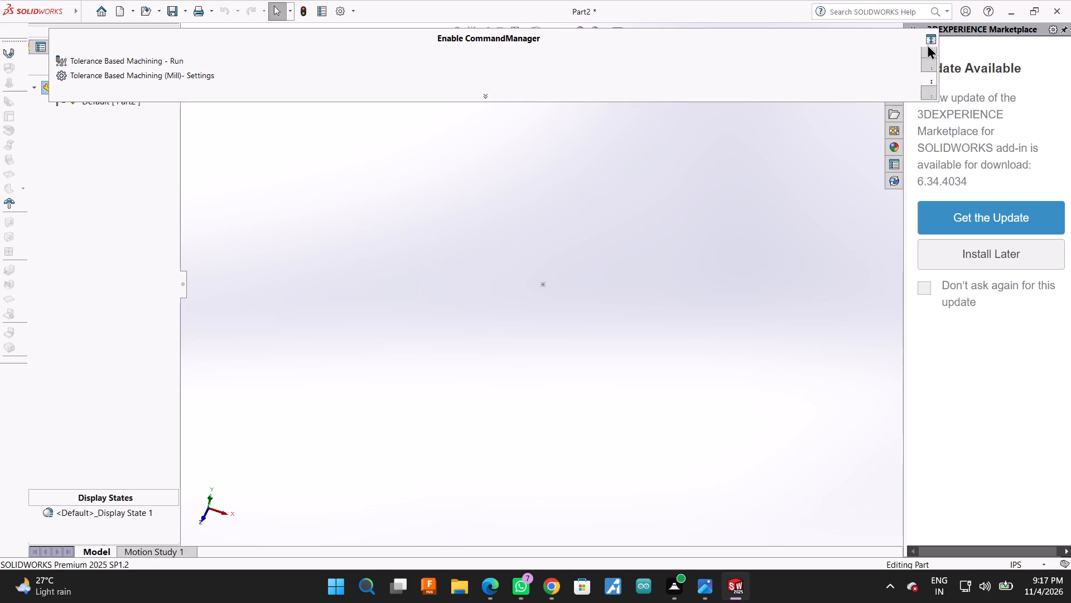
pyautogui.click(928, 41)
pyautogui.doubleClick(928, 39)
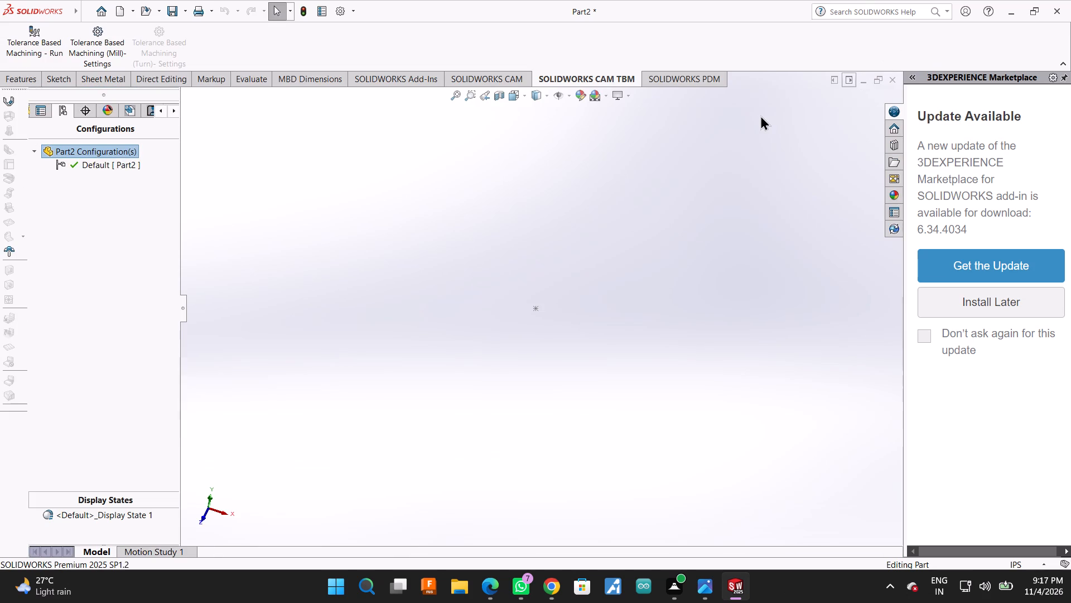
# Show the Features commands in the docked CommandManager.
pyautogui.scroll(4, 61, 78)
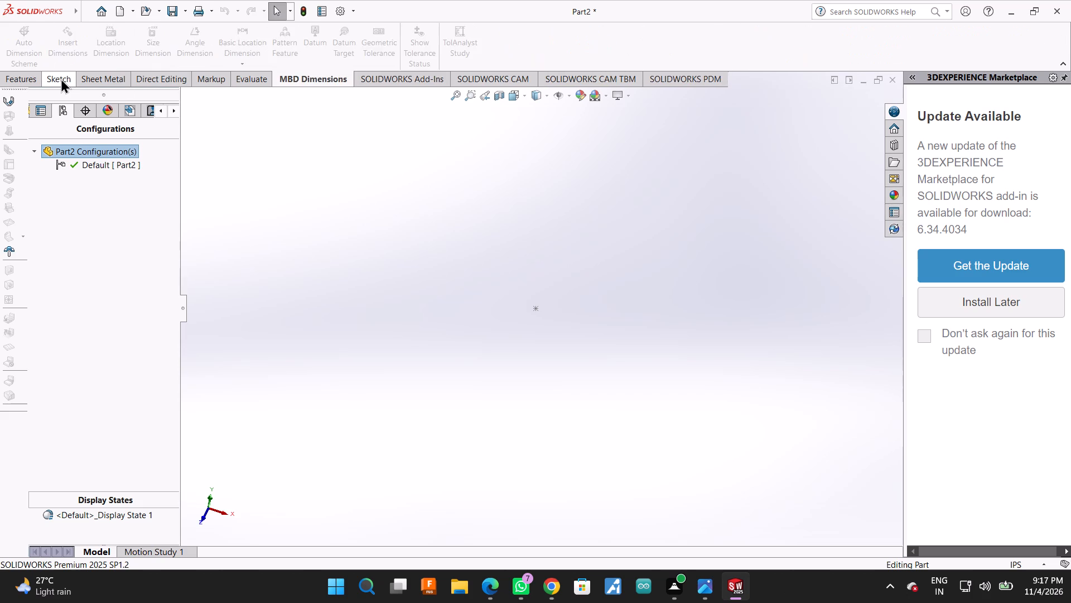
pyautogui.scroll(9, 61, 78)
pyautogui.scroll(-2, 27, 65)
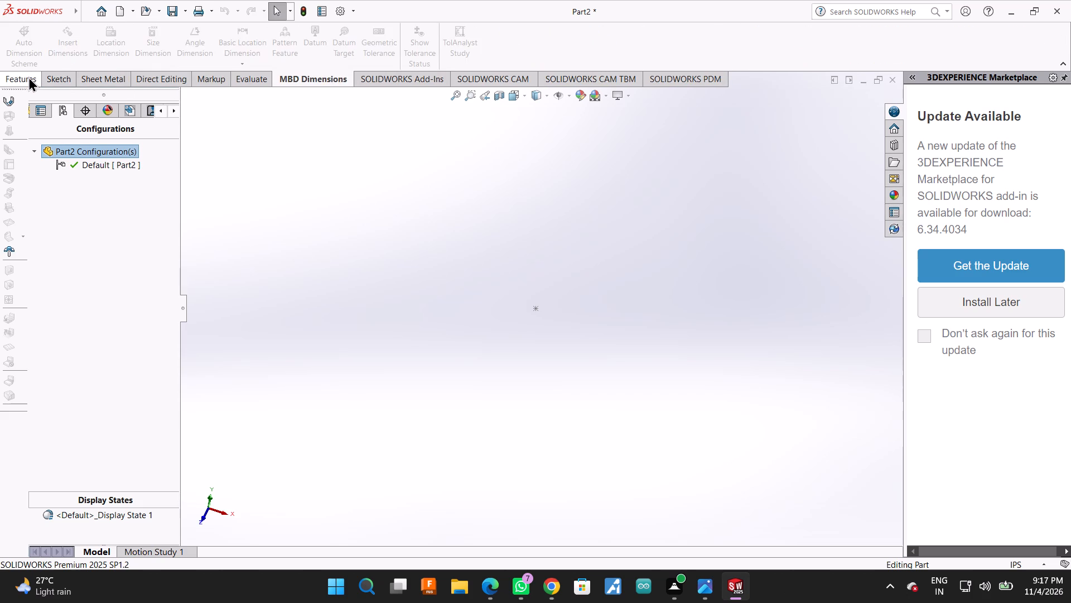
pyautogui.scroll(-1, 28, 77)
pyautogui.scroll(7, 28, 79)
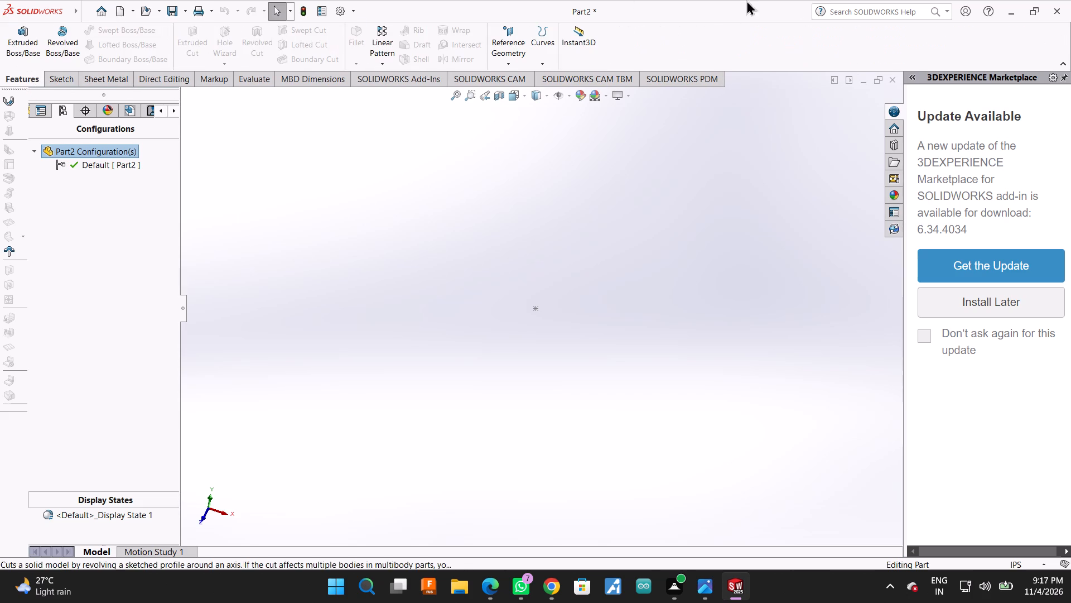
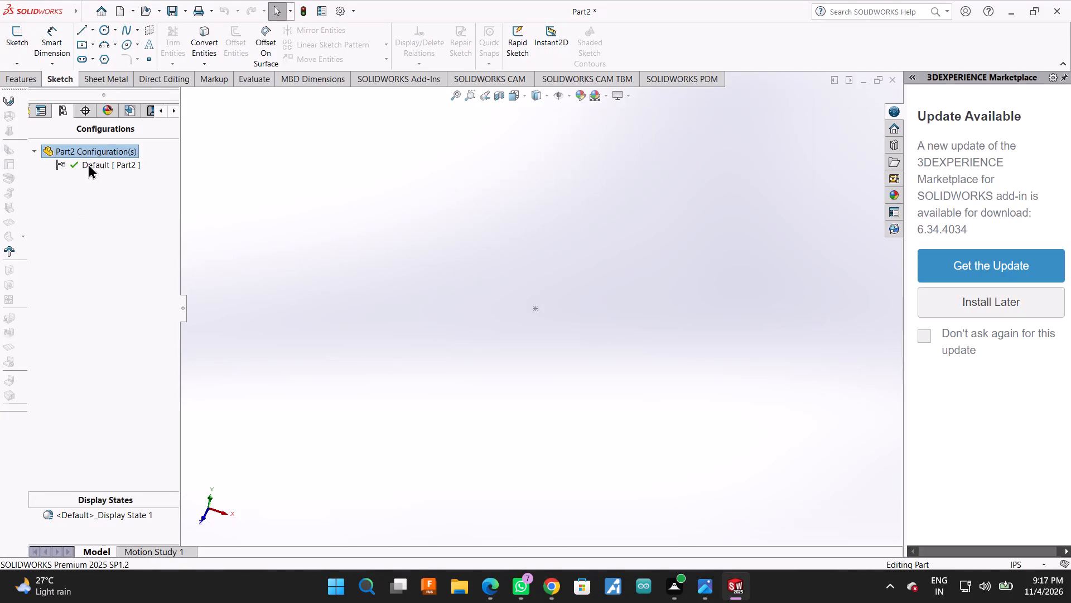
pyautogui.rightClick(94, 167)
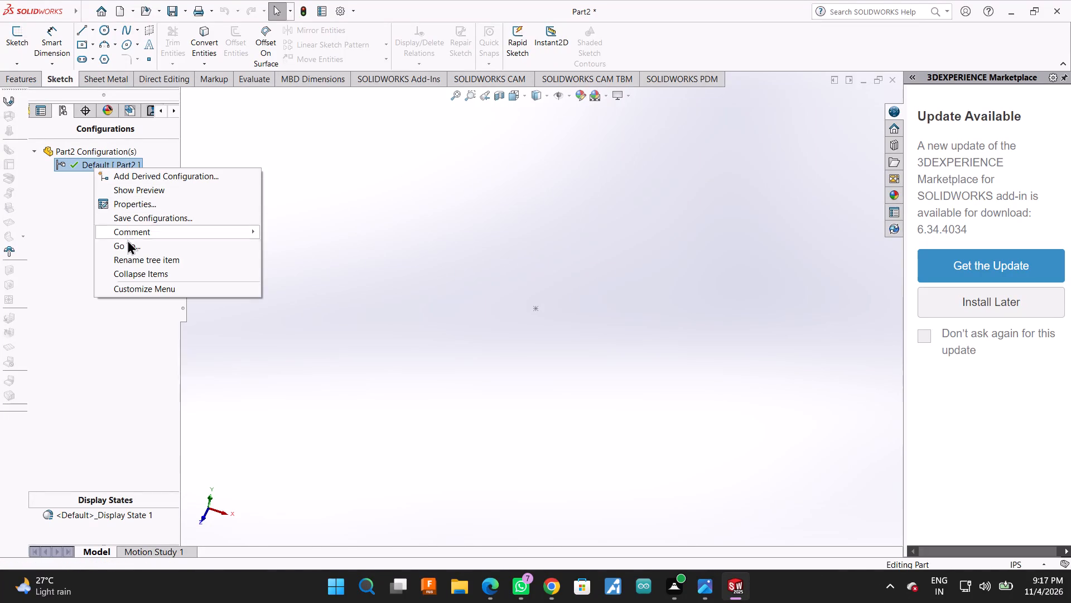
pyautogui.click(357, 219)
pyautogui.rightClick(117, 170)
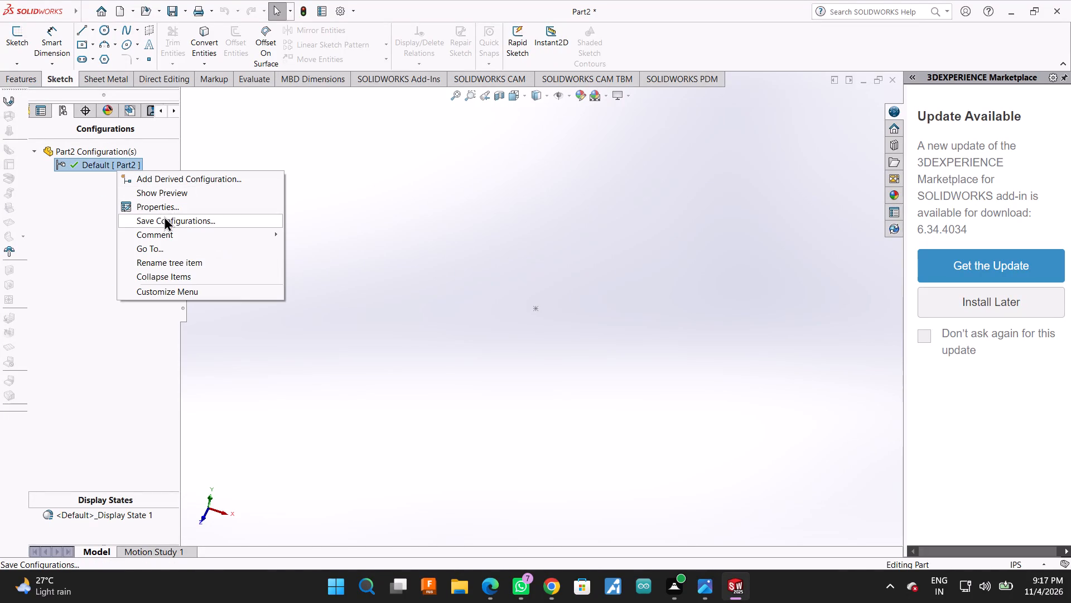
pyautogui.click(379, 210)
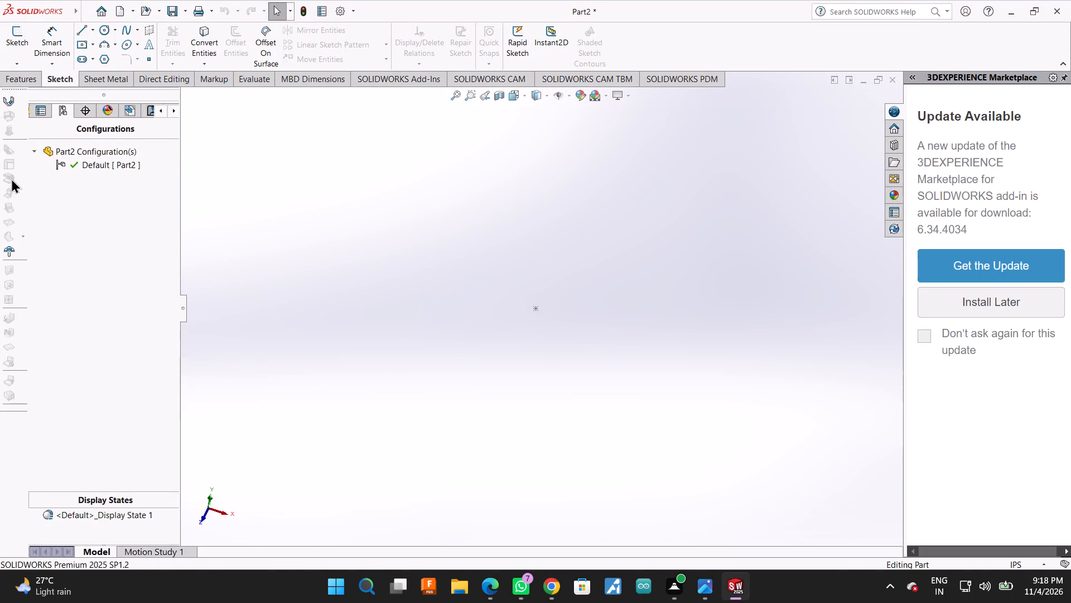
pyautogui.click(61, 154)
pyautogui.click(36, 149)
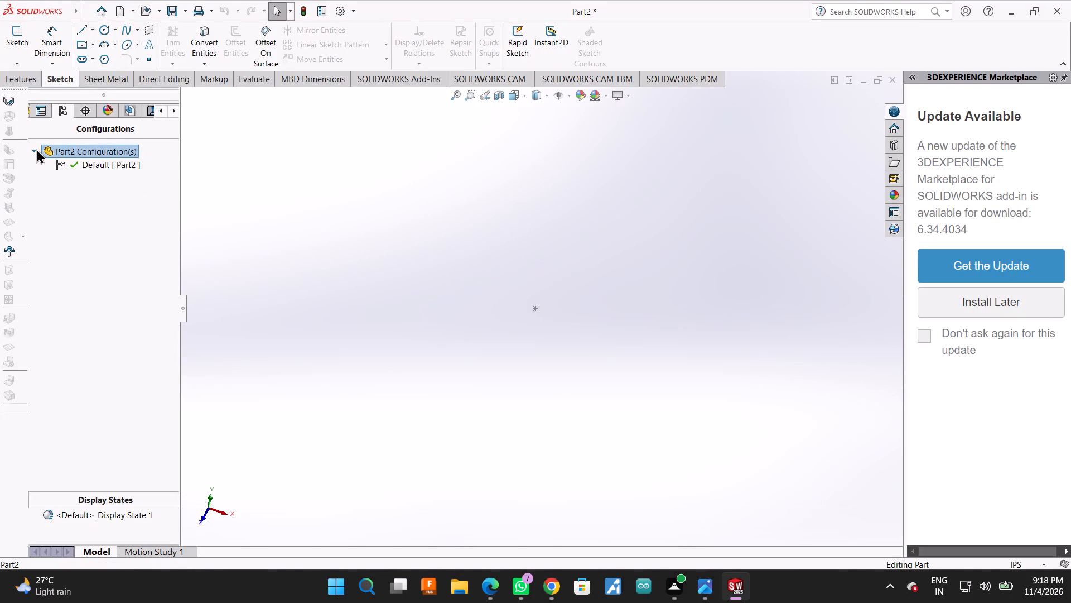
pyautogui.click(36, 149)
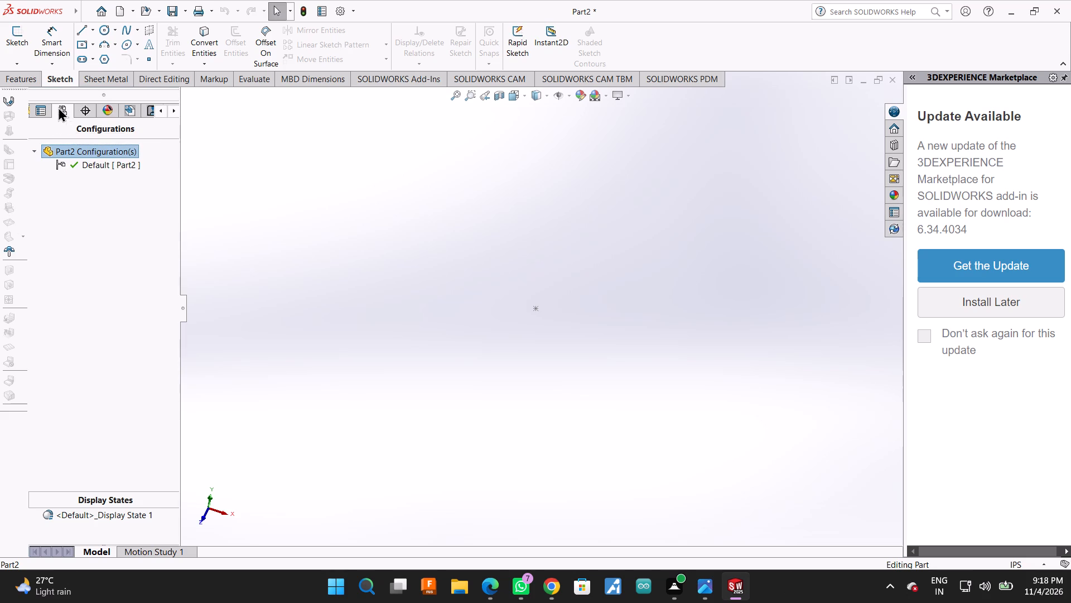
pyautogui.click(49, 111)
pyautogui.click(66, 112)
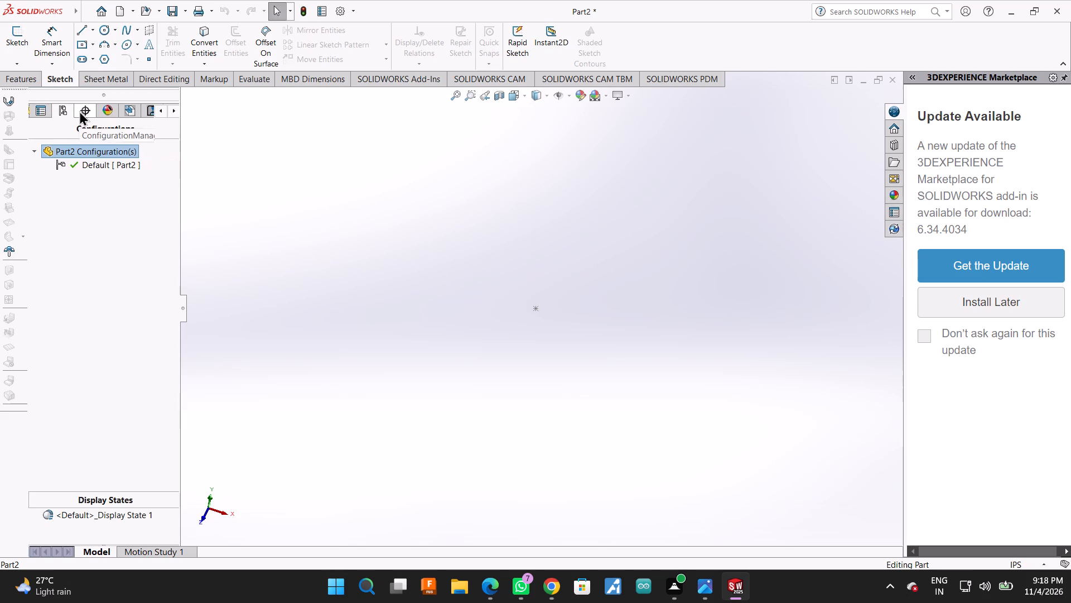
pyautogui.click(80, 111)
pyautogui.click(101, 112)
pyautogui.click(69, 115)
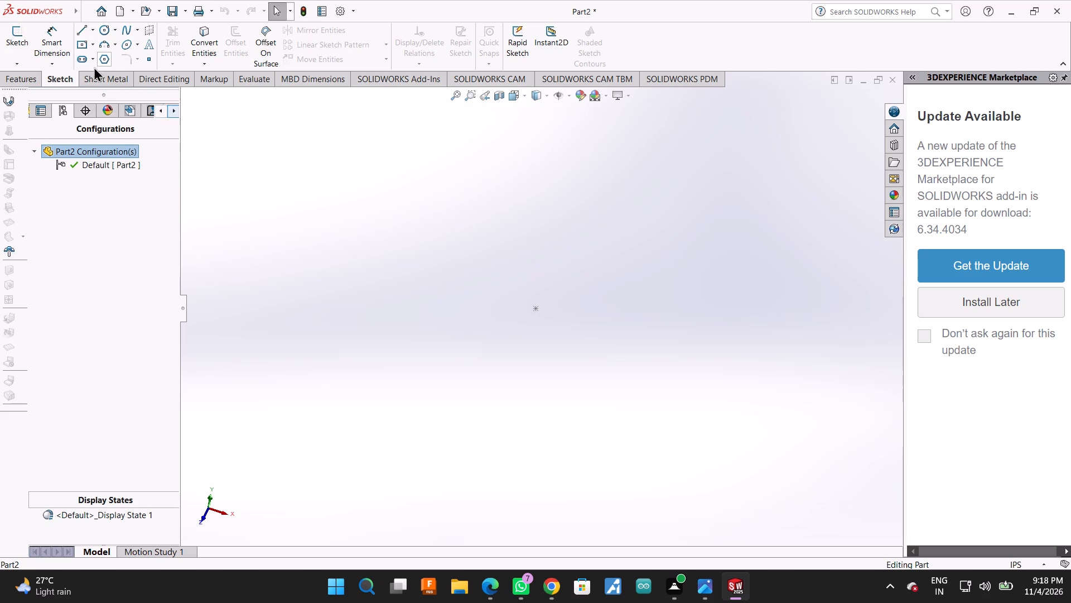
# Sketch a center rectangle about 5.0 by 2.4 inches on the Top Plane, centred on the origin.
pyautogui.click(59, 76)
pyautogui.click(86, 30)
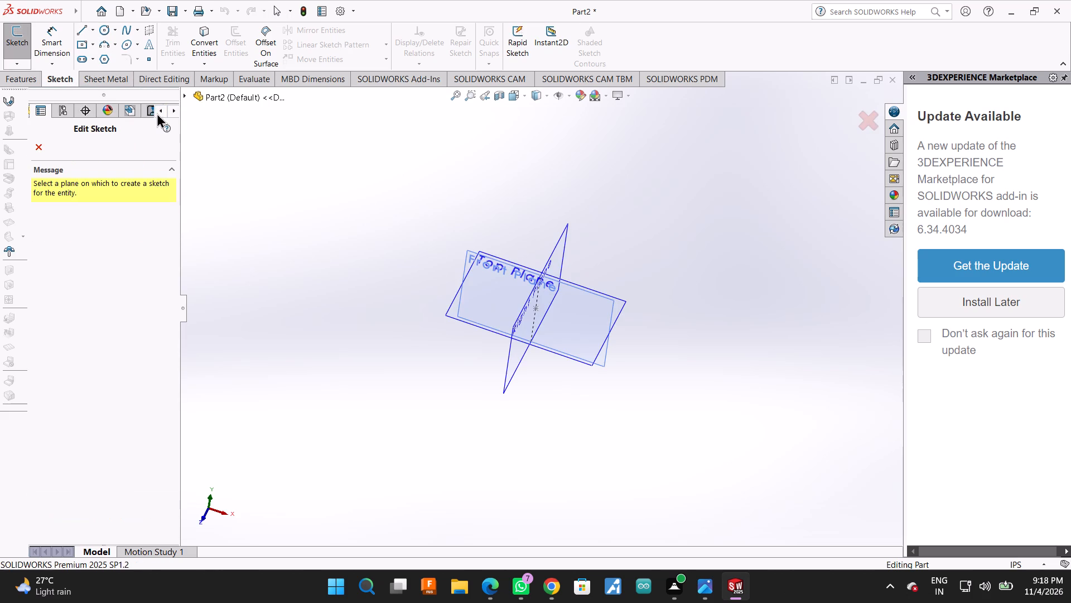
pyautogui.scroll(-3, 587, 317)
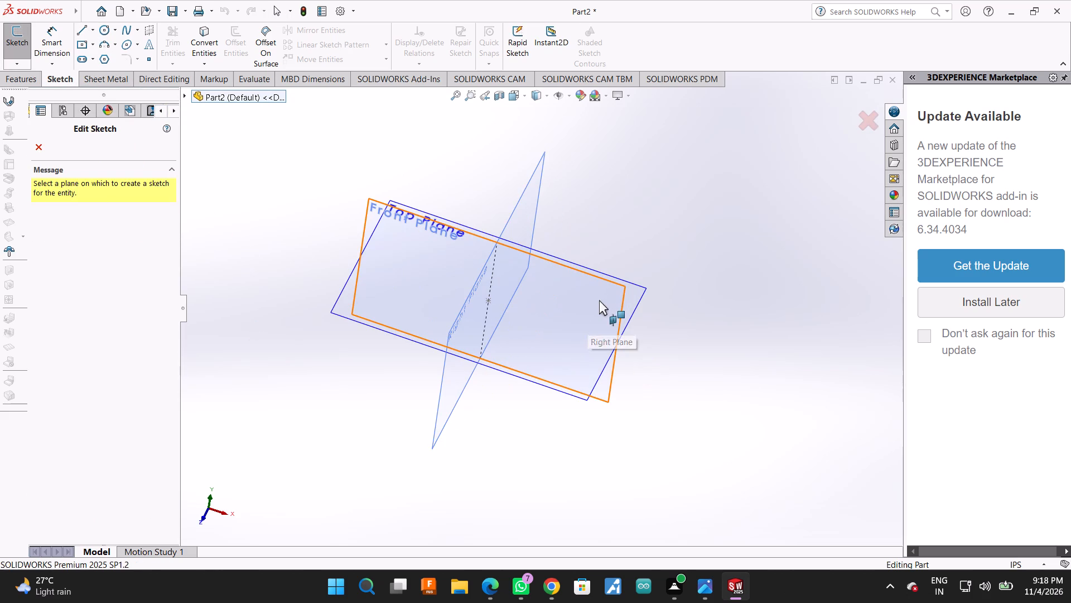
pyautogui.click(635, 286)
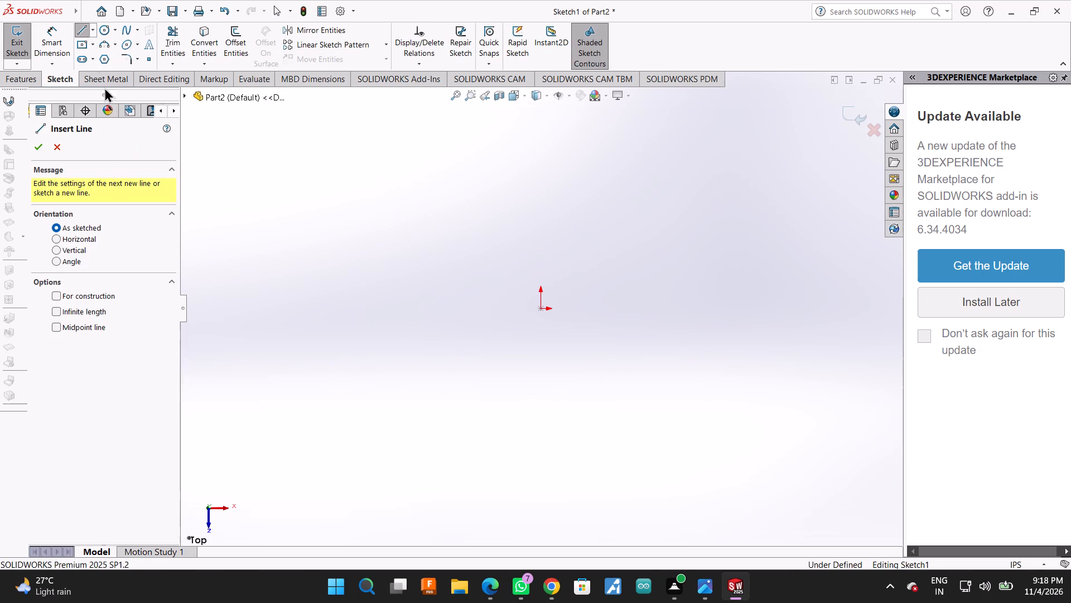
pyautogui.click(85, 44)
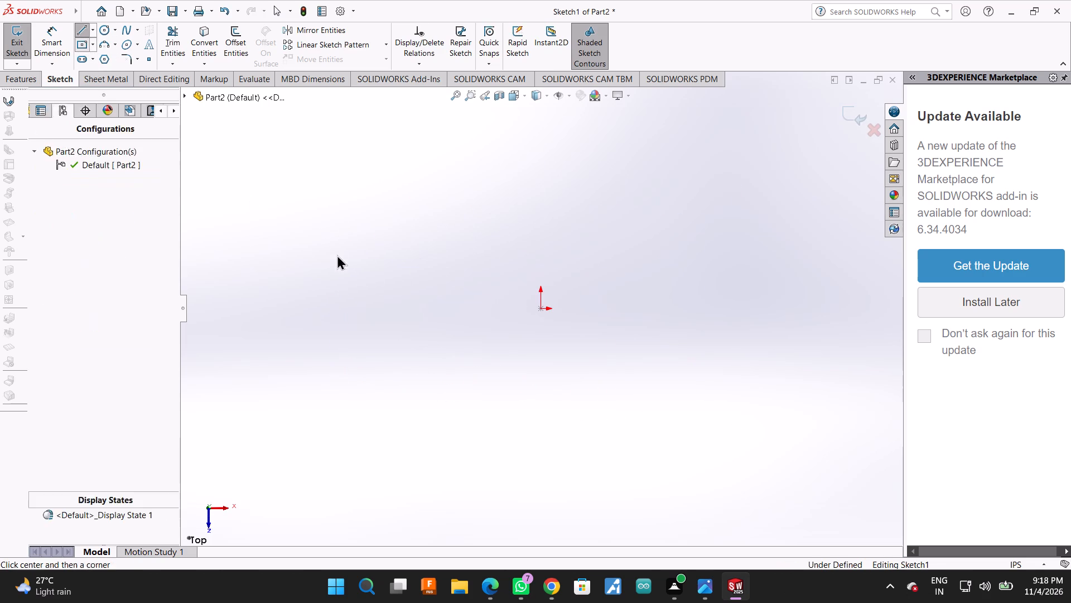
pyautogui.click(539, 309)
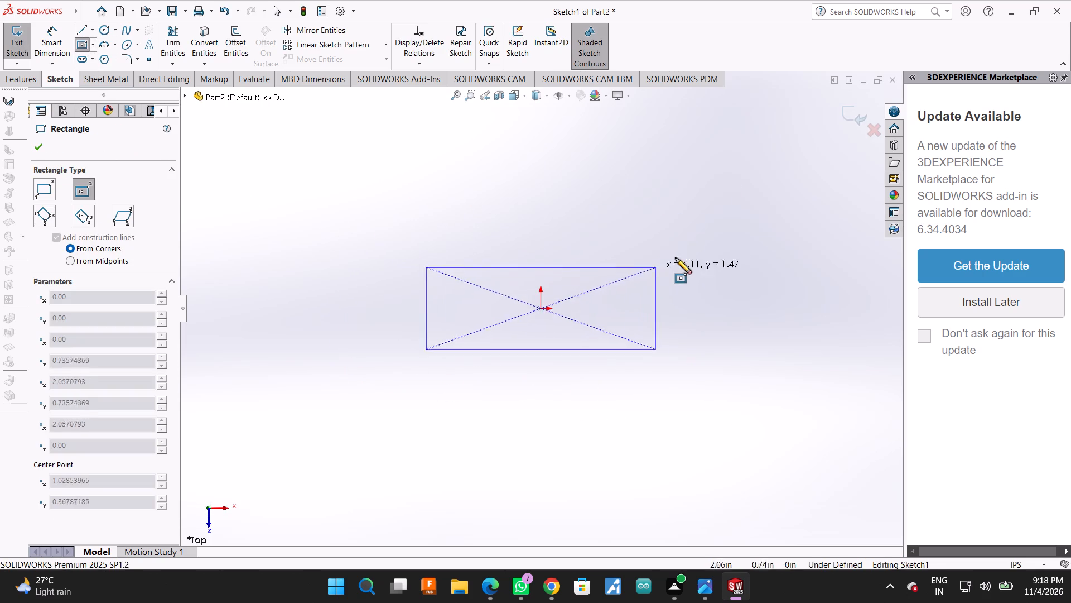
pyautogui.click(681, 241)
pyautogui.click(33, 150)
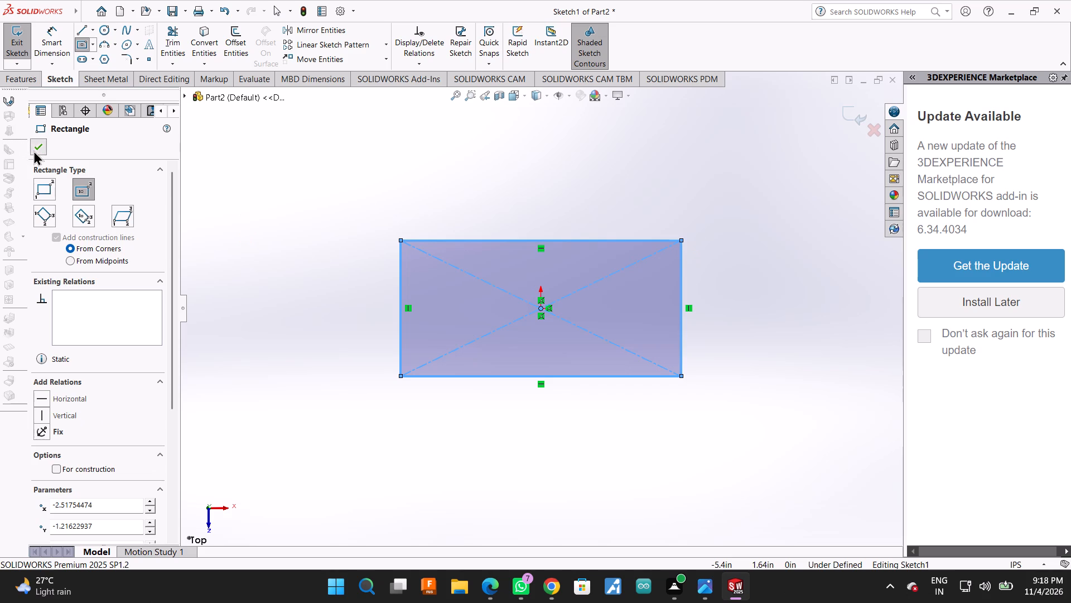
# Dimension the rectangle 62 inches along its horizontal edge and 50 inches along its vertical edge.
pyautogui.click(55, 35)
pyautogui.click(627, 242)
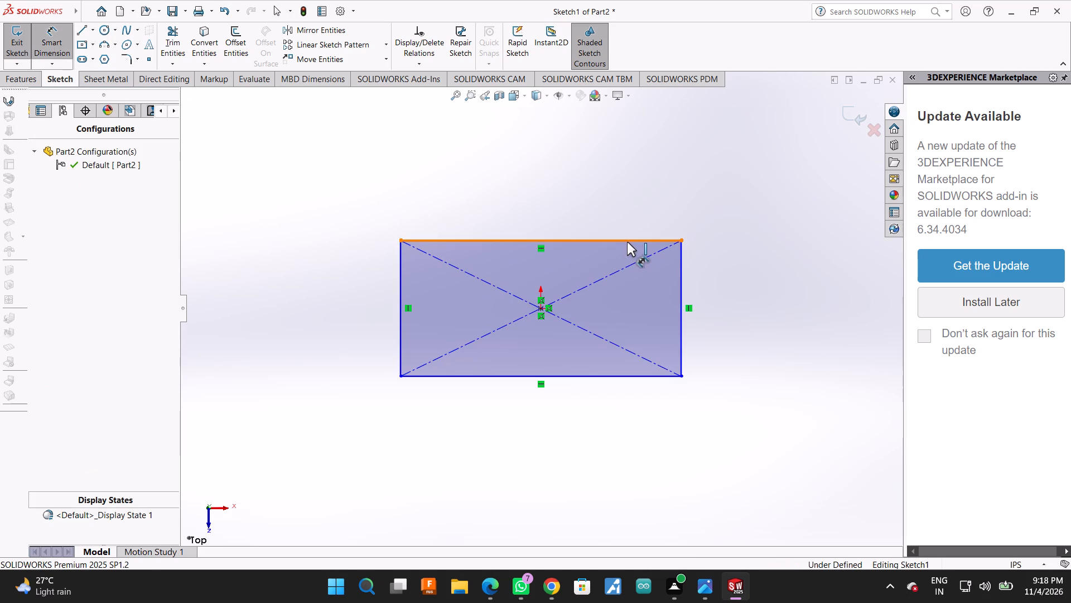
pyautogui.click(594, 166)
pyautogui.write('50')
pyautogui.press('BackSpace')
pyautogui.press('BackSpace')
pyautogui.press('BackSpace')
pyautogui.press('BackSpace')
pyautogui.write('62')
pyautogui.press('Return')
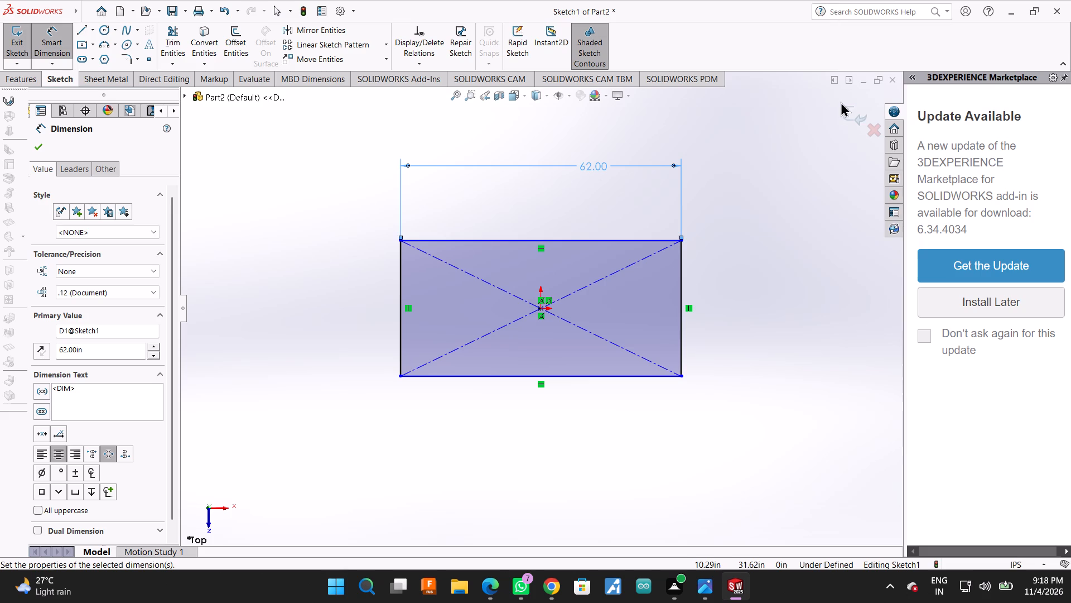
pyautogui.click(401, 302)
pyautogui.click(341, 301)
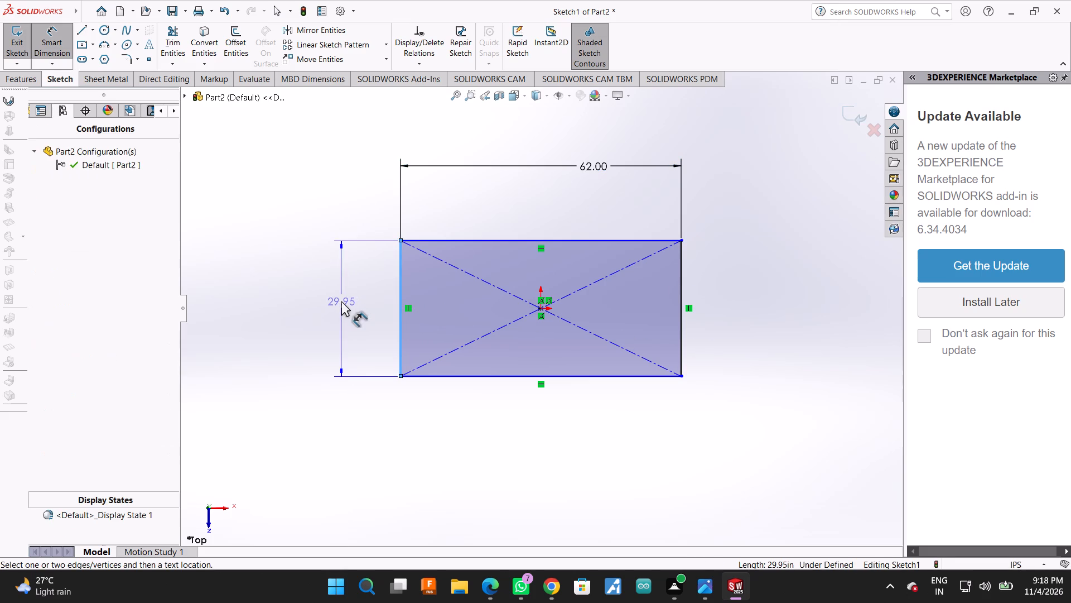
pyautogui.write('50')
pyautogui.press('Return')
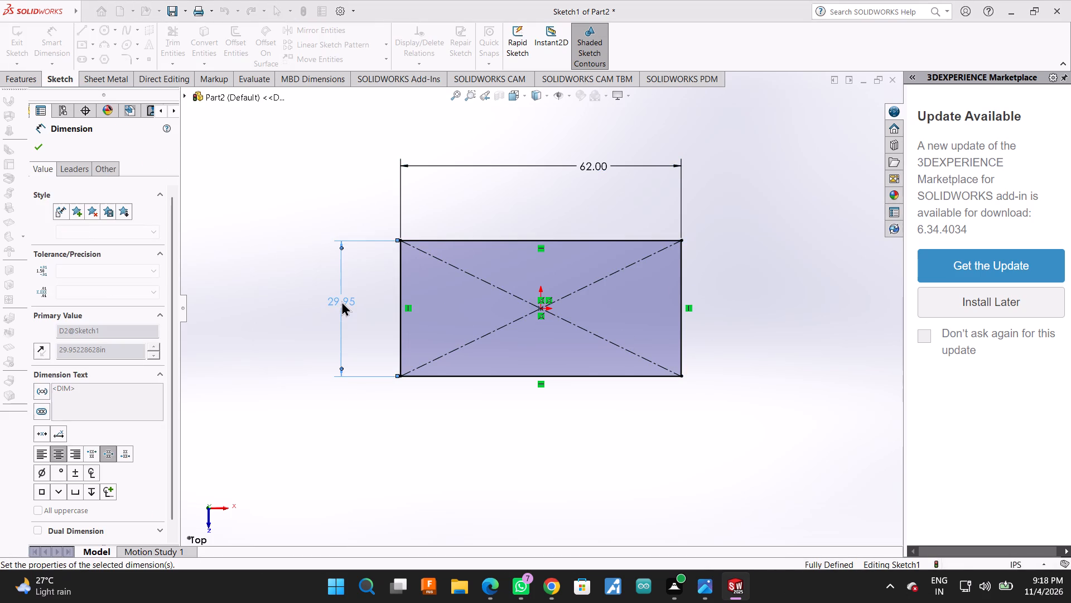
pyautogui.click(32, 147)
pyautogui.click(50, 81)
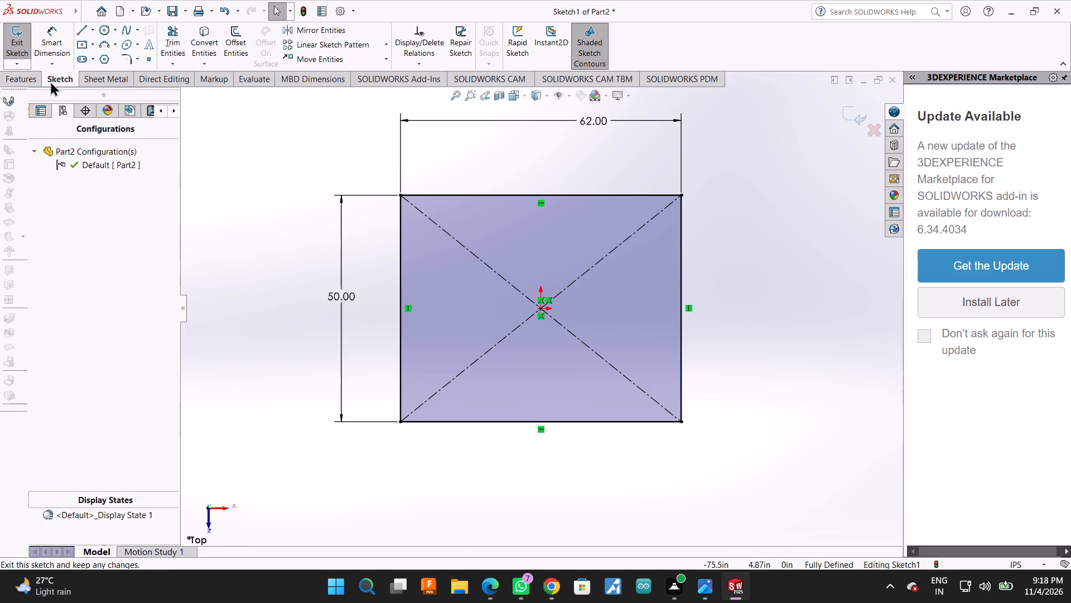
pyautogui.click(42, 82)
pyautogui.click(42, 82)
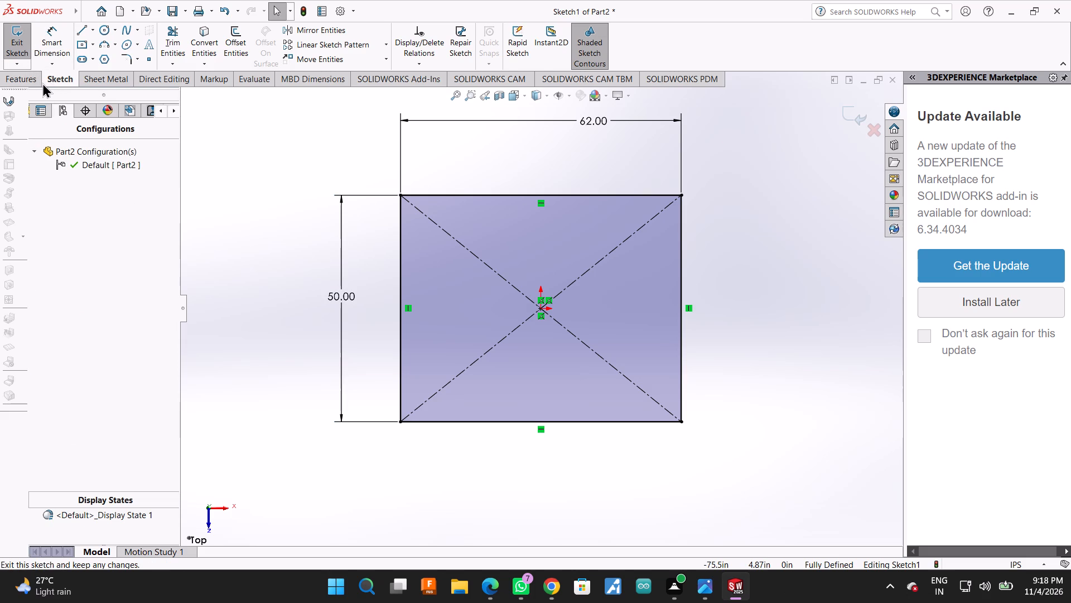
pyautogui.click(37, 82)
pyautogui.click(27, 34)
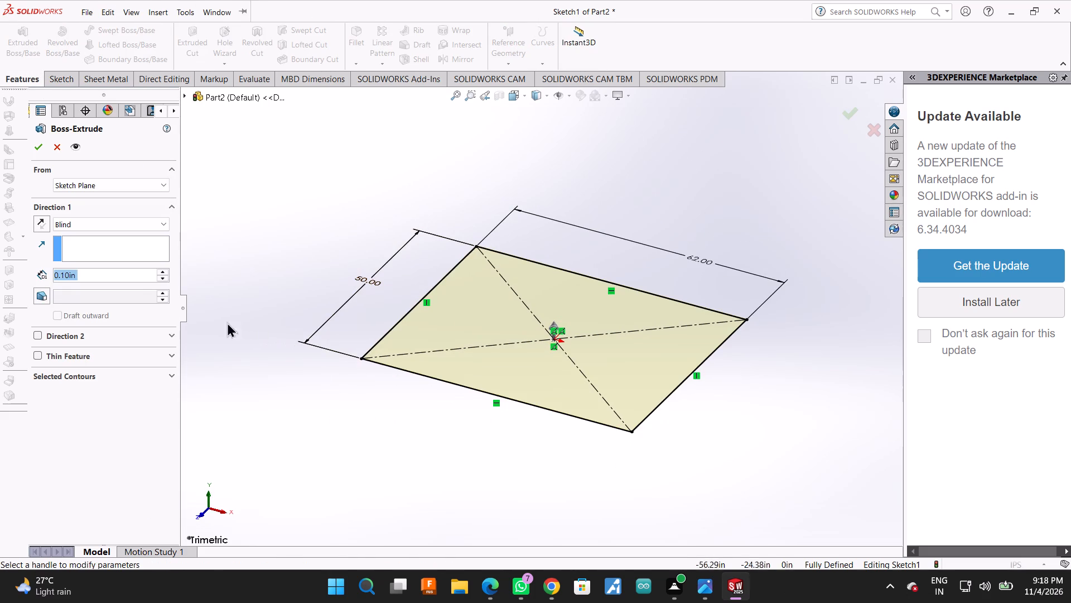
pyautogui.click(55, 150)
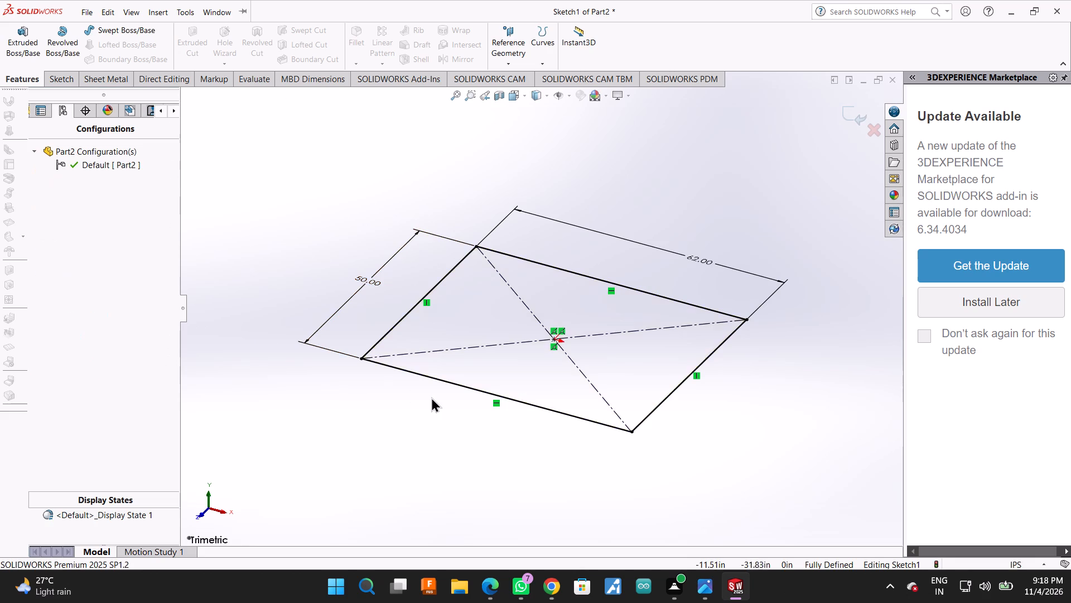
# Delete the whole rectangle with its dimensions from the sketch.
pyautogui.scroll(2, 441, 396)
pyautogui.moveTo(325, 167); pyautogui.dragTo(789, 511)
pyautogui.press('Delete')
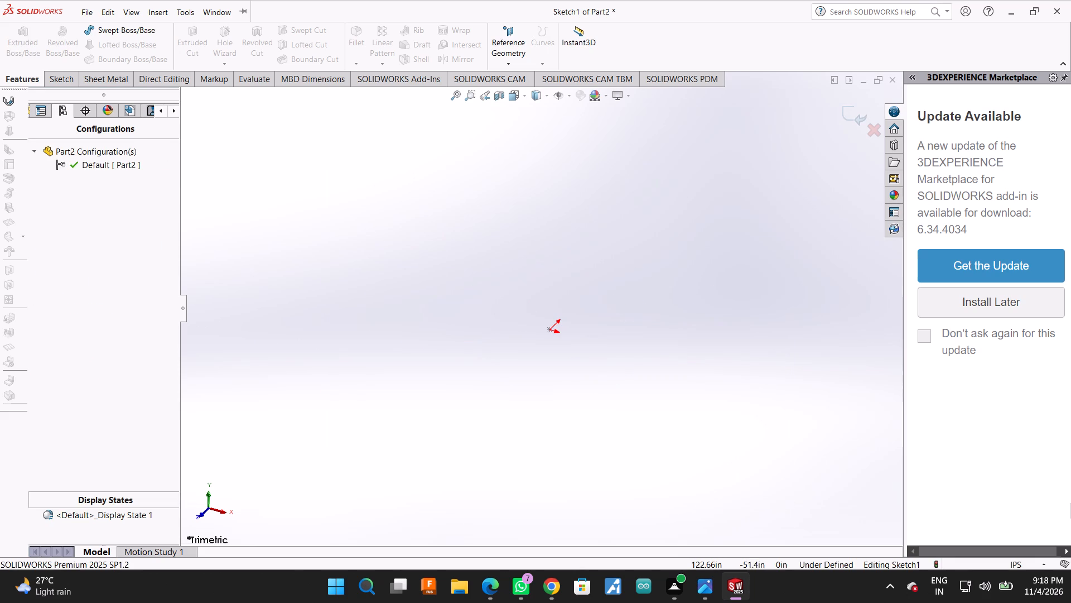
# Change the document units to MMGS (millimeter, gram, second).
pyautogui.click(994, 562)
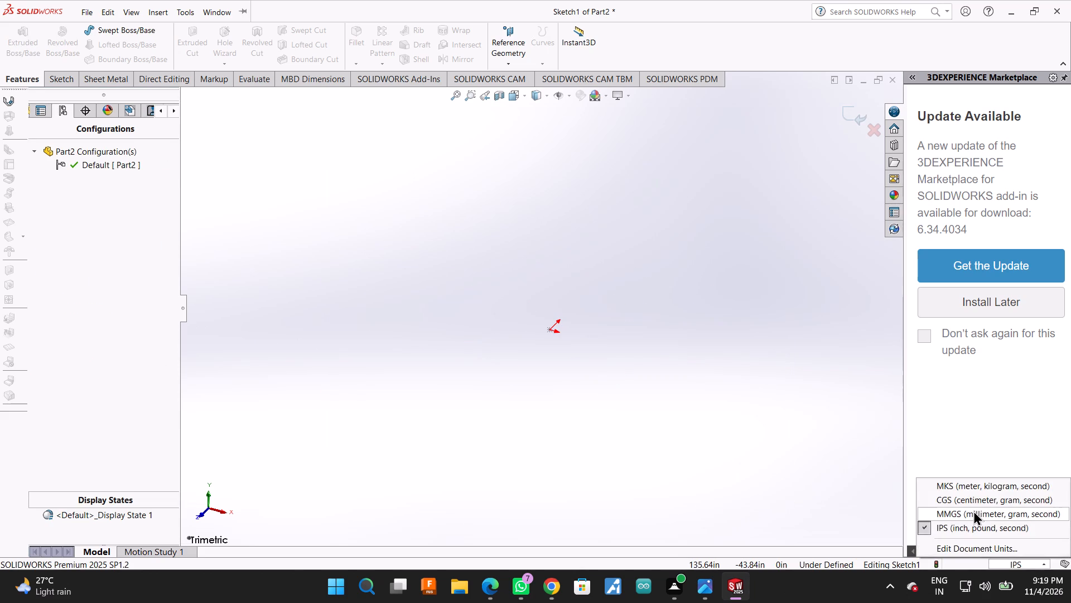
pyautogui.click(973, 510)
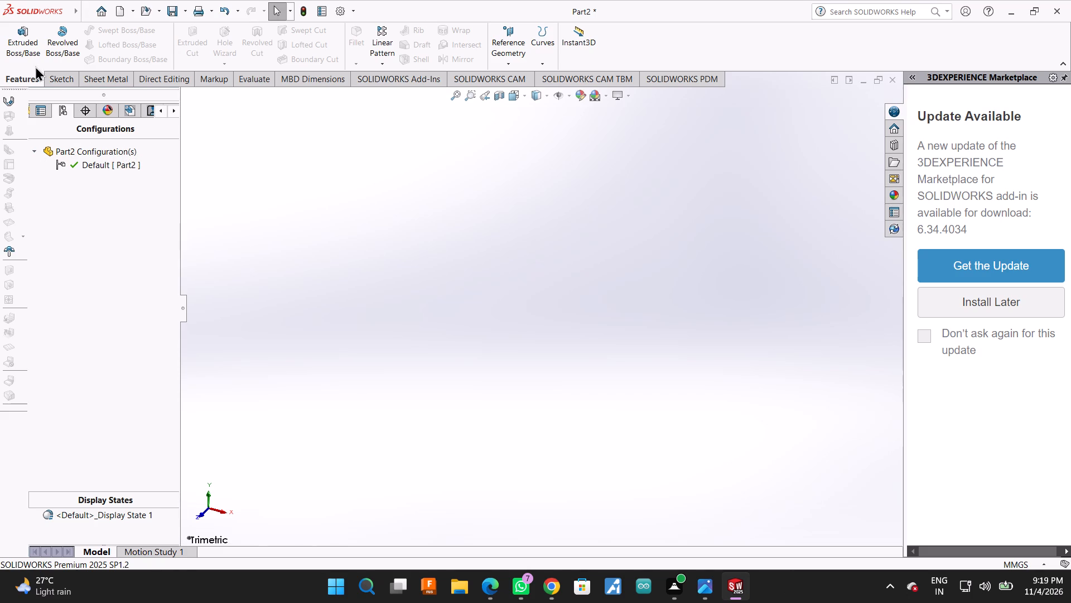
# Sketch a center rectangle about 190 by 79 mm on the Top Plane, centred on the origin.
pyautogui.click(54, 77)
pyautogui.click(77, 41)
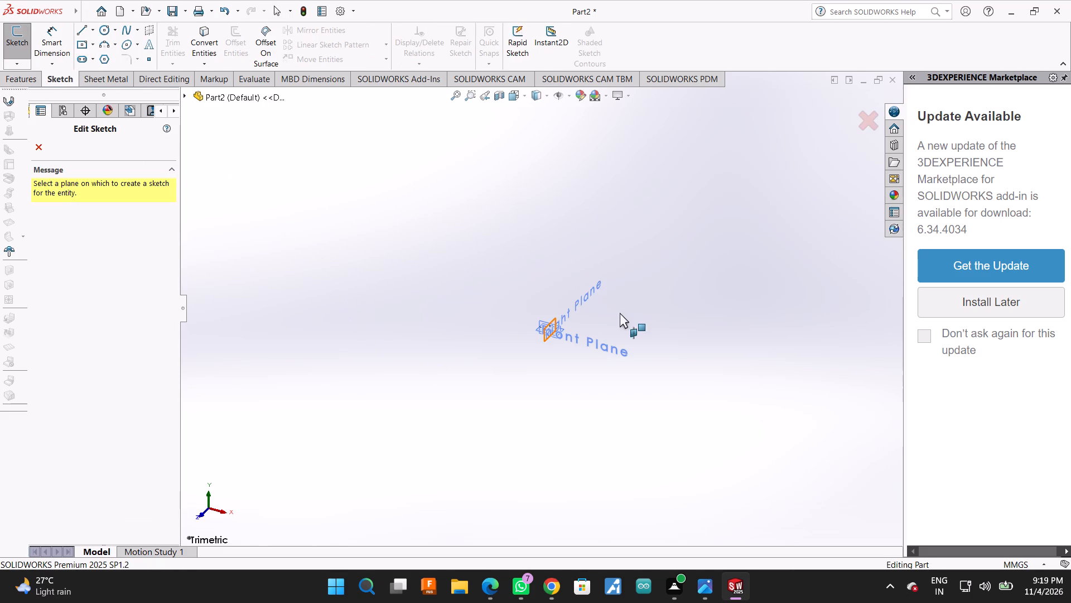
pyautogui.scroll(-10, 575, 329)
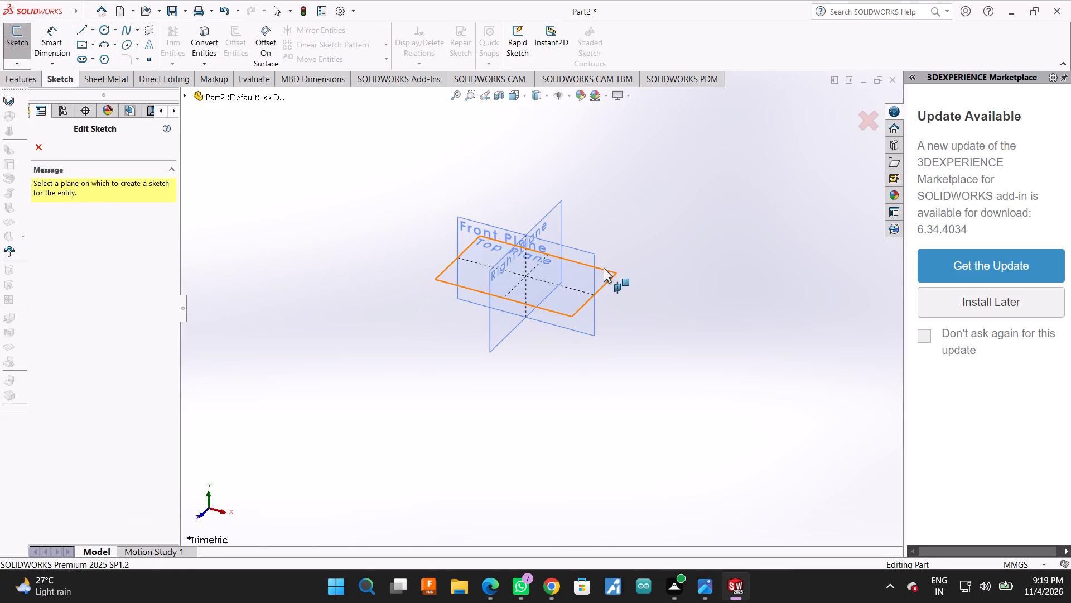
pyautogui.click(602, 272)
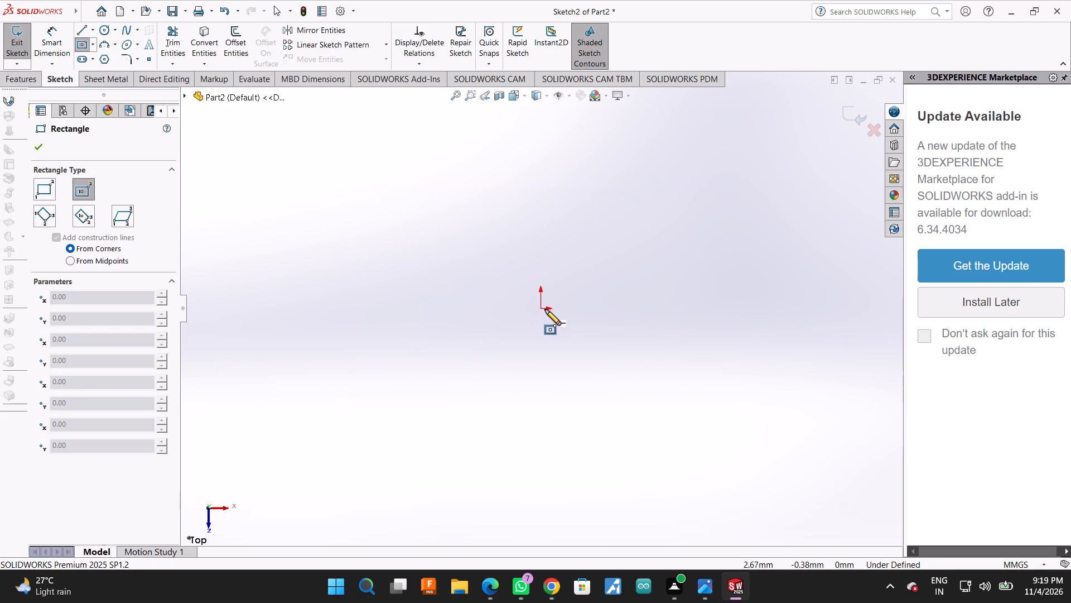
pyautogui.click(539, 311)
pyautogui.click(750, 395)
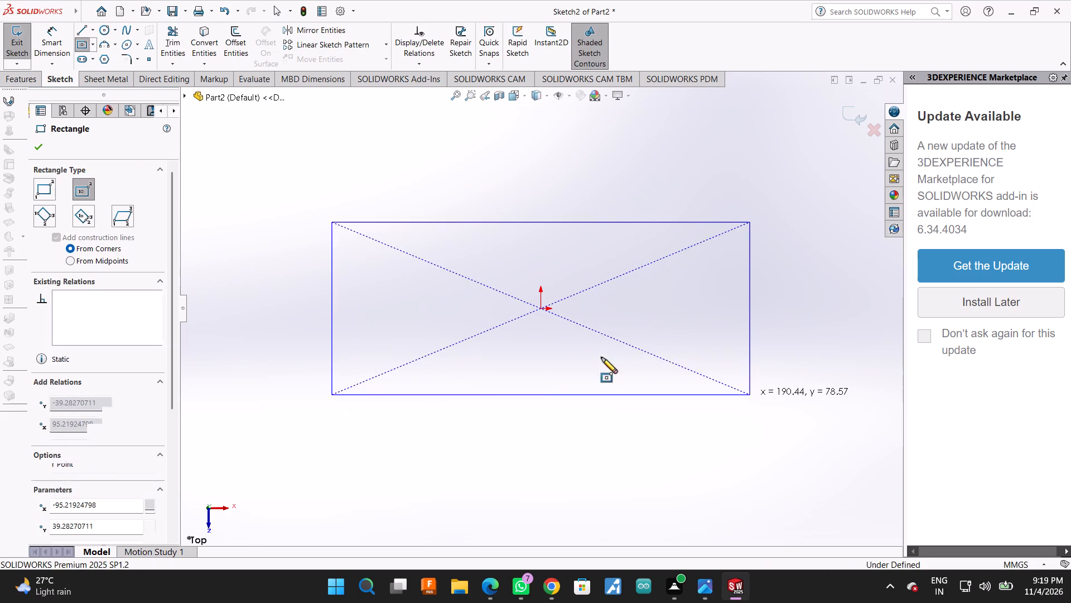
pyautogui.click(35, 155)
# Dimension the rectangle 62 mm along its horizontal edge and 50 mm along its vertical edge.
pyautogui.click(66, 40)
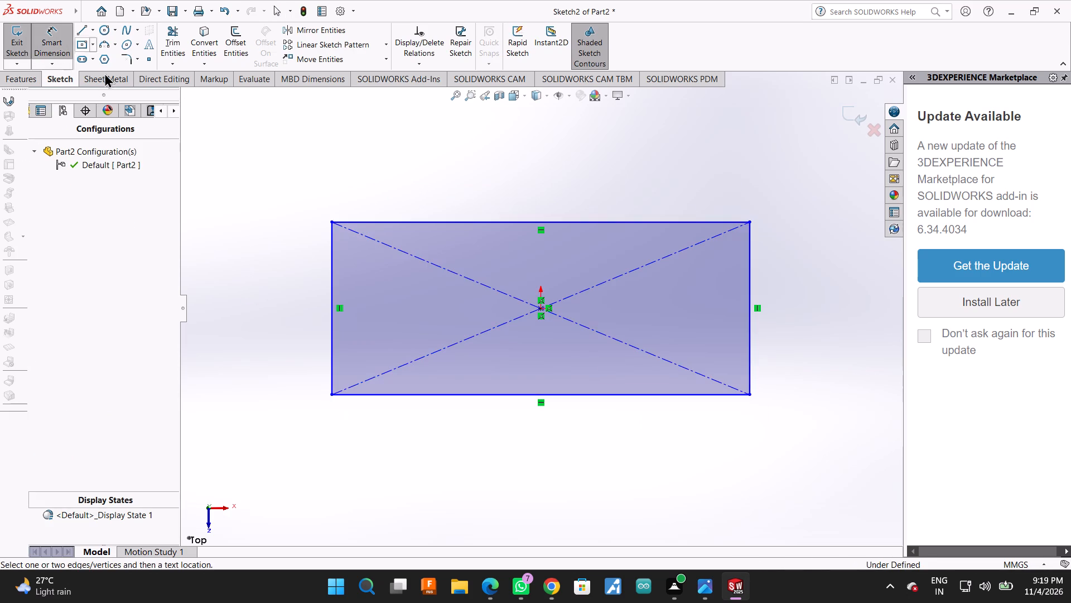
pyautogui.click(488, 223)
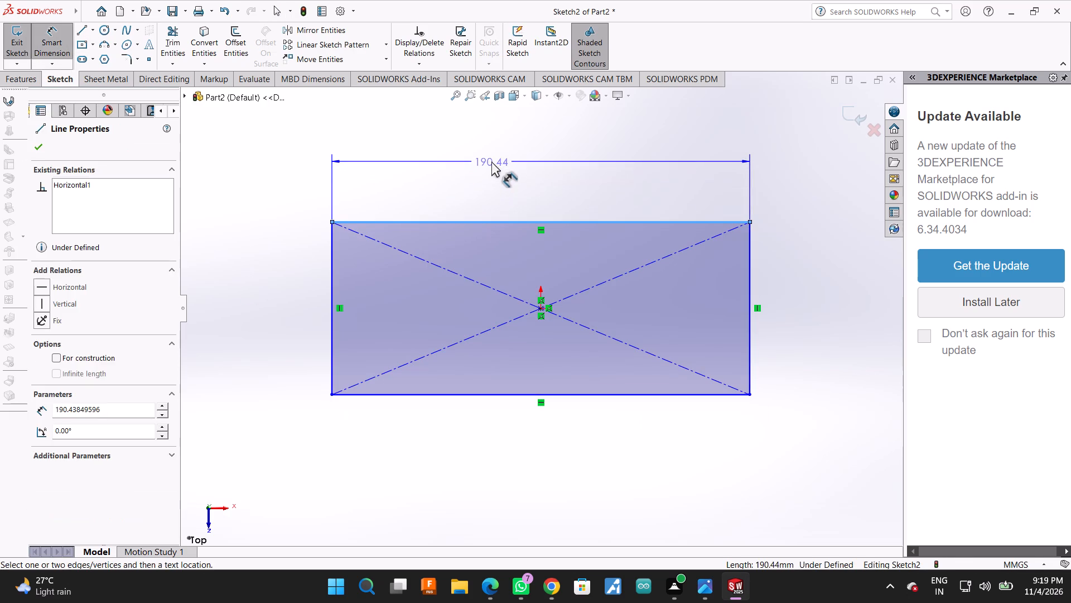
pyautogui.click(491, 161)
pyautogui.write('62')
pyautogui.press('Return')
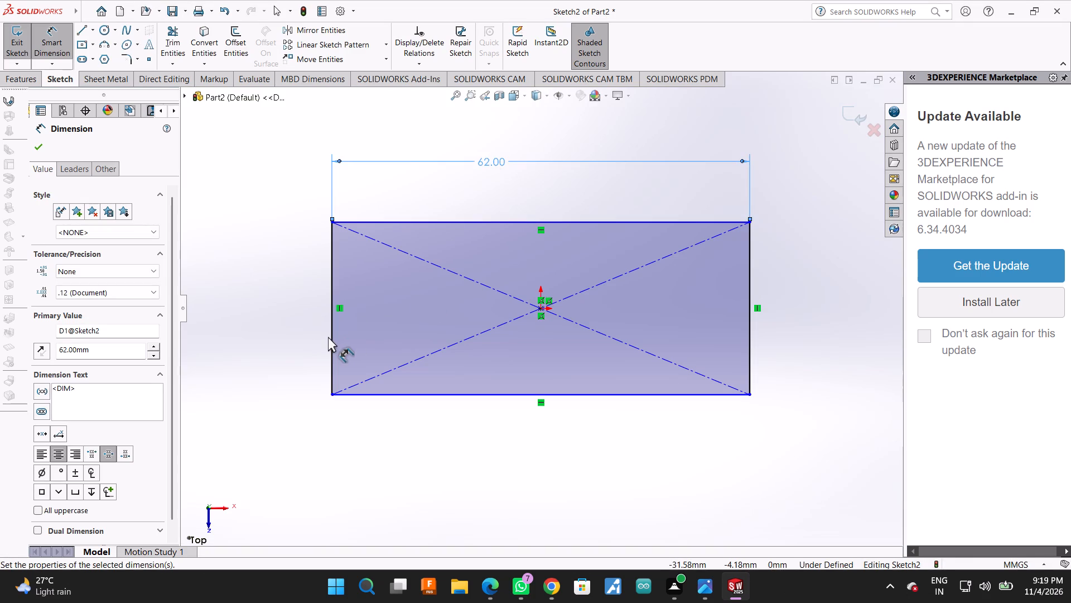
pyautogui.click(330, 337)
pyautogui.click(257, 310)
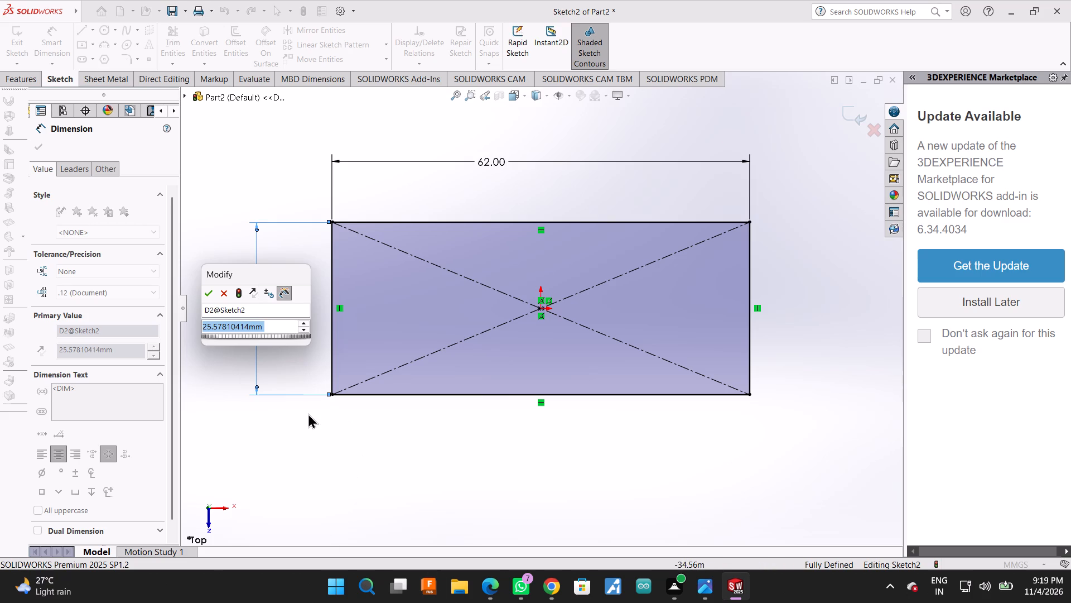
pyautogui.write('50')
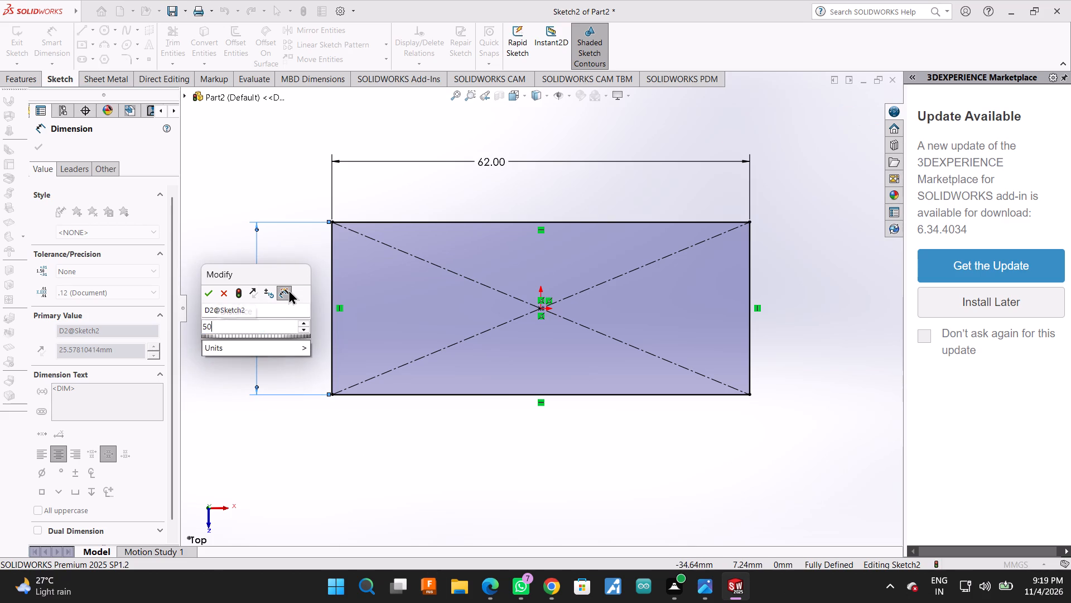
pyautogui.press('Return')
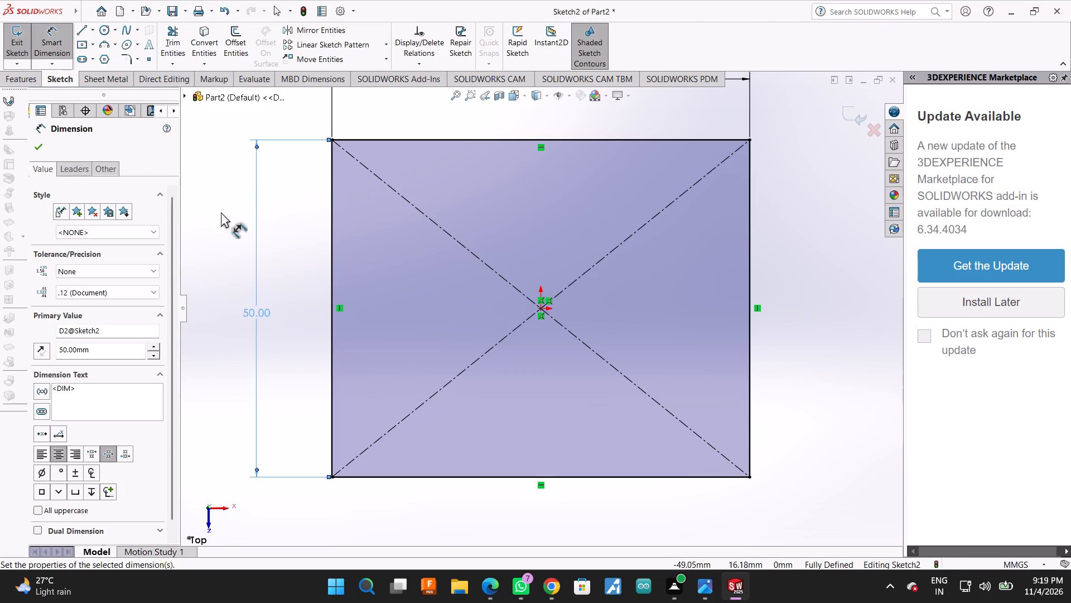
pyautogui.click(35, 146)
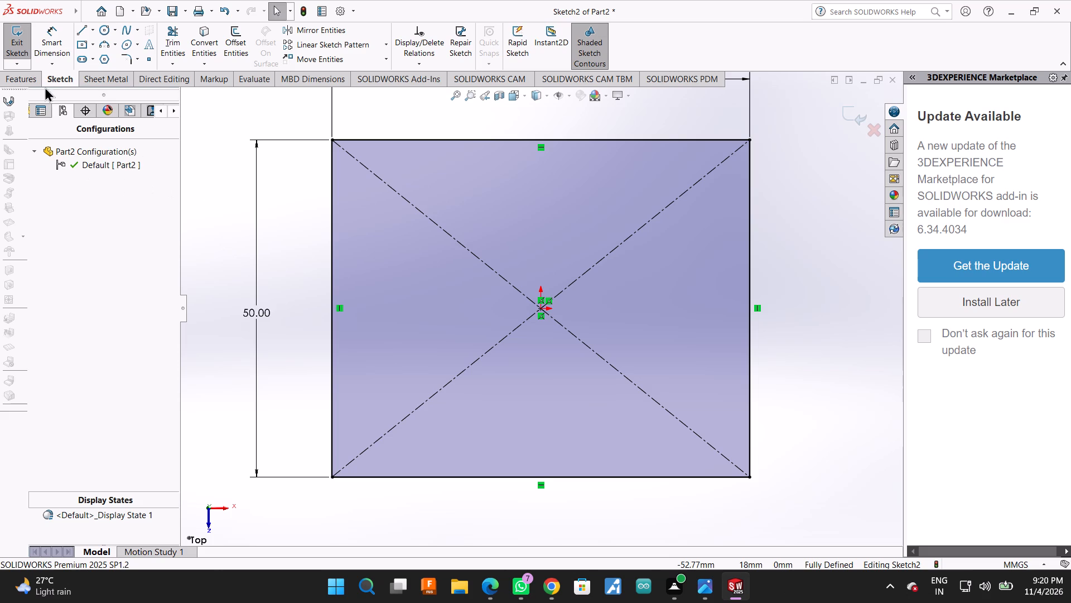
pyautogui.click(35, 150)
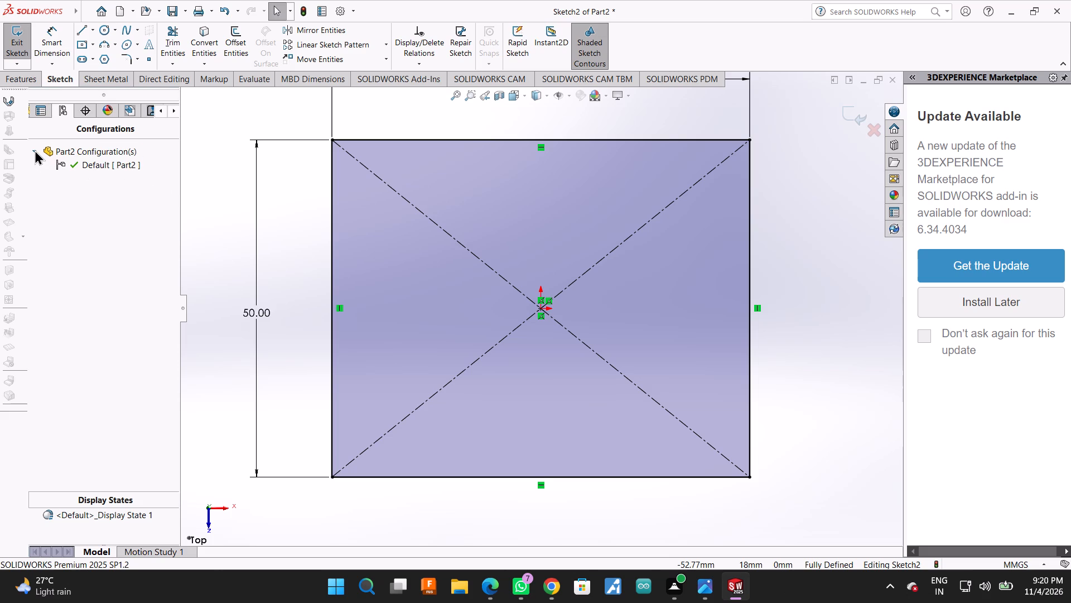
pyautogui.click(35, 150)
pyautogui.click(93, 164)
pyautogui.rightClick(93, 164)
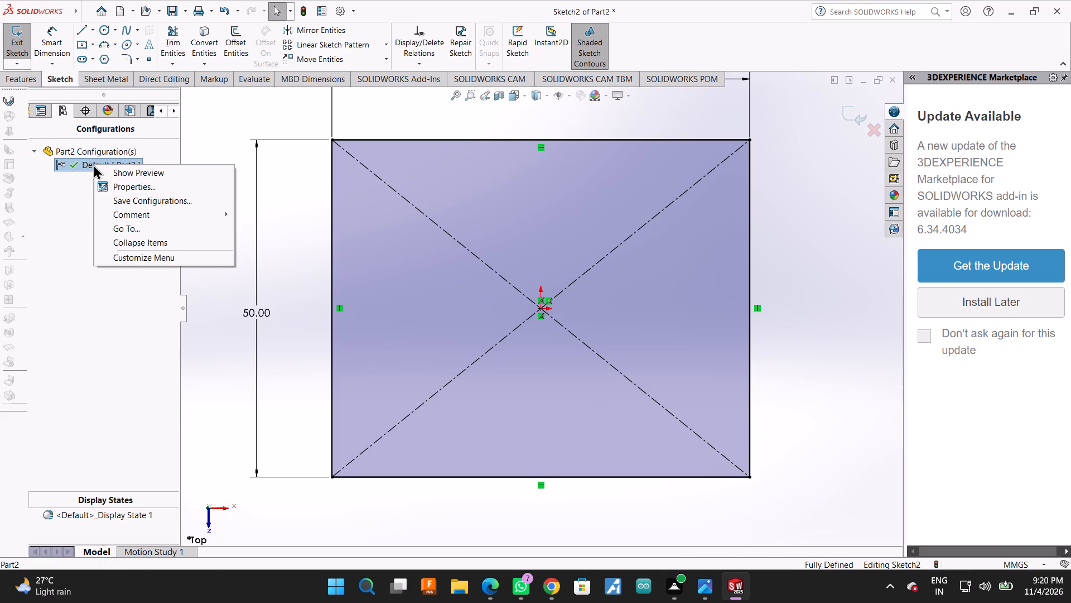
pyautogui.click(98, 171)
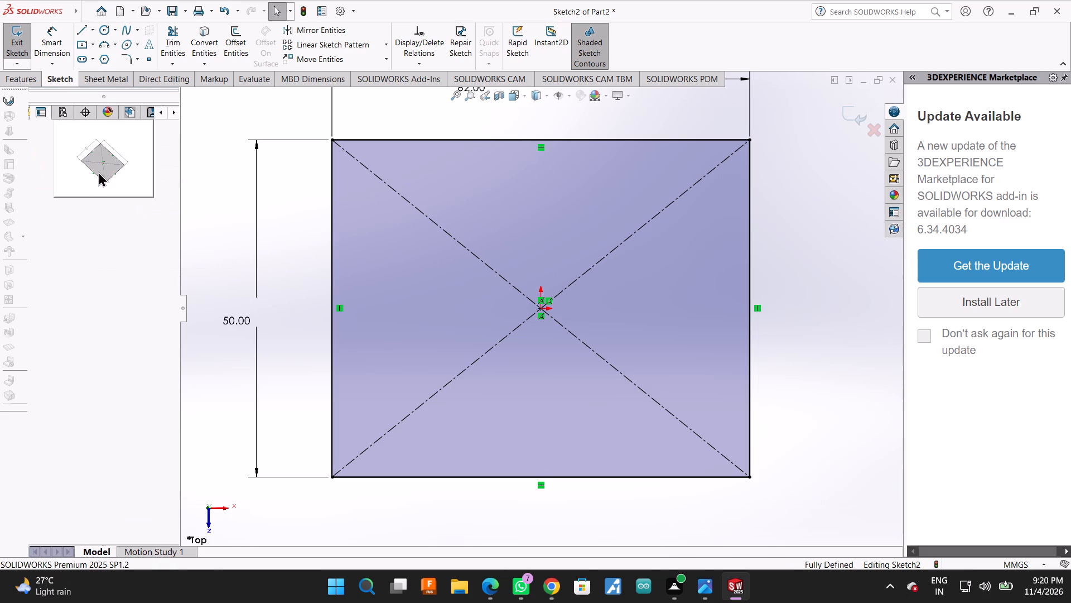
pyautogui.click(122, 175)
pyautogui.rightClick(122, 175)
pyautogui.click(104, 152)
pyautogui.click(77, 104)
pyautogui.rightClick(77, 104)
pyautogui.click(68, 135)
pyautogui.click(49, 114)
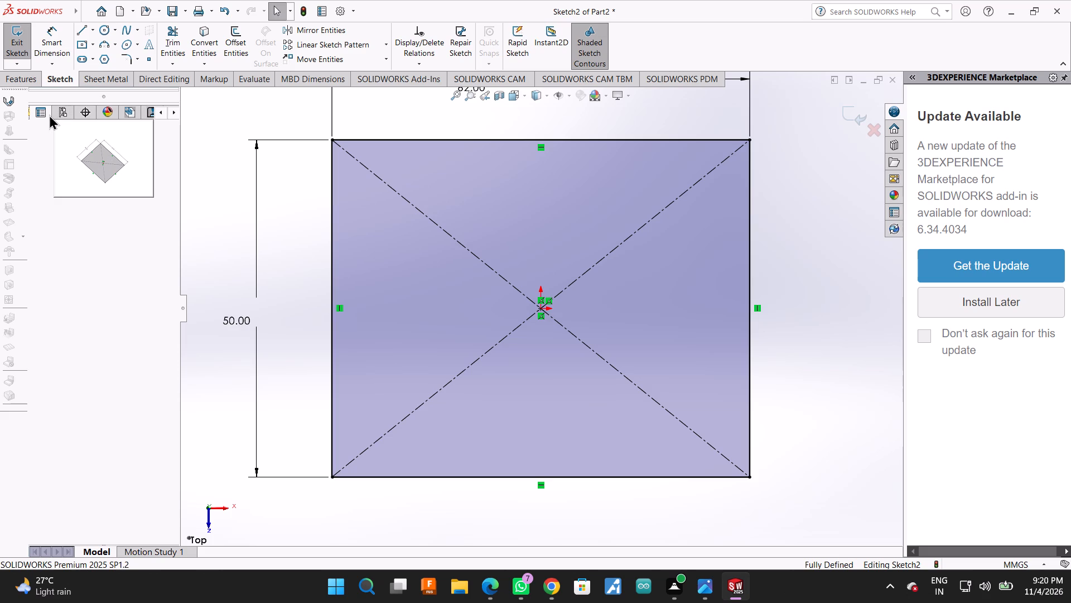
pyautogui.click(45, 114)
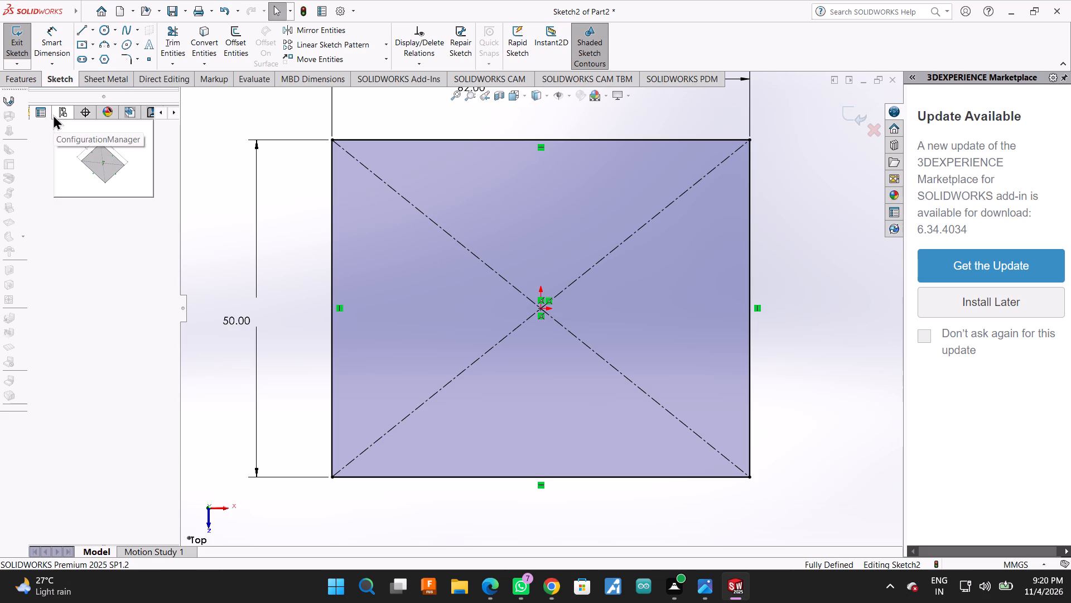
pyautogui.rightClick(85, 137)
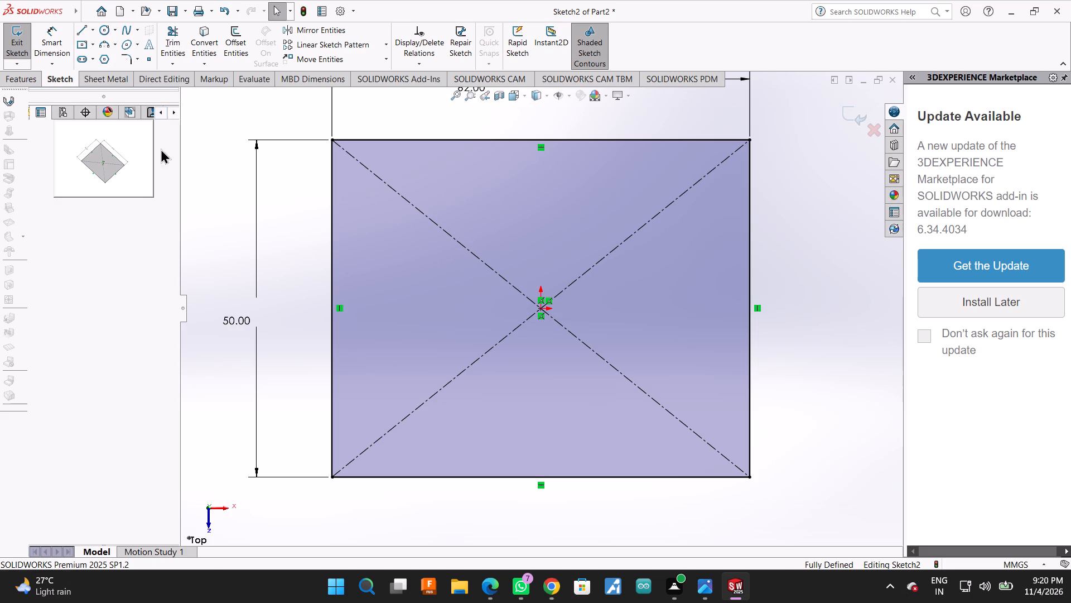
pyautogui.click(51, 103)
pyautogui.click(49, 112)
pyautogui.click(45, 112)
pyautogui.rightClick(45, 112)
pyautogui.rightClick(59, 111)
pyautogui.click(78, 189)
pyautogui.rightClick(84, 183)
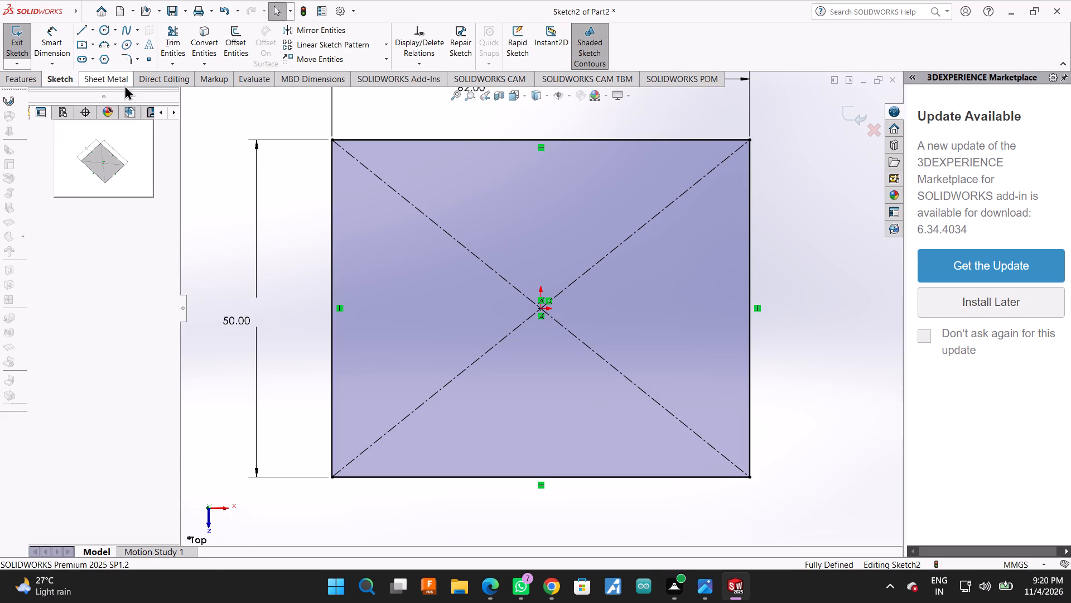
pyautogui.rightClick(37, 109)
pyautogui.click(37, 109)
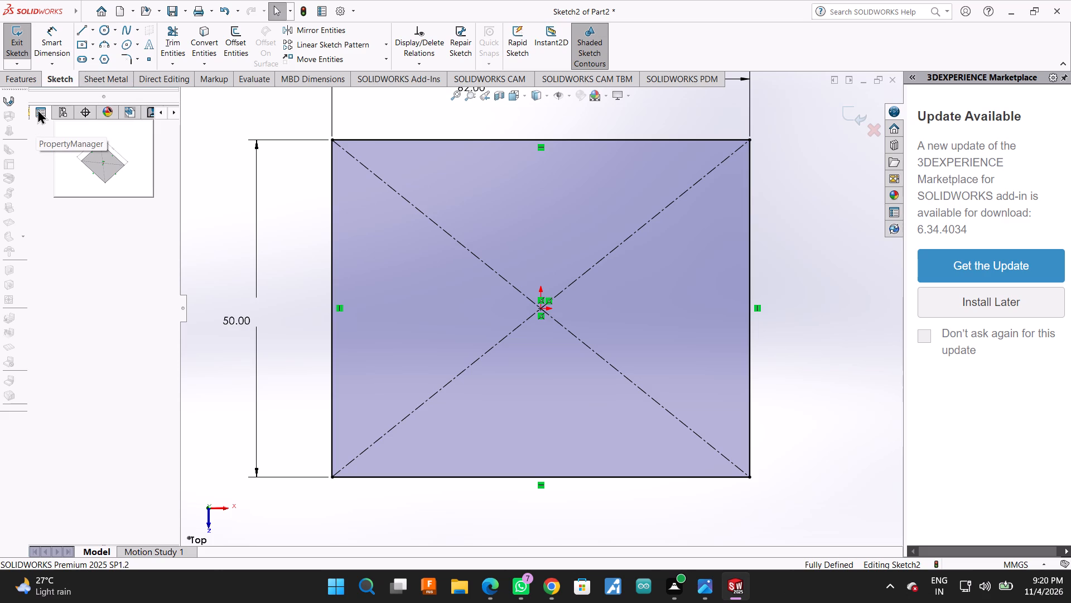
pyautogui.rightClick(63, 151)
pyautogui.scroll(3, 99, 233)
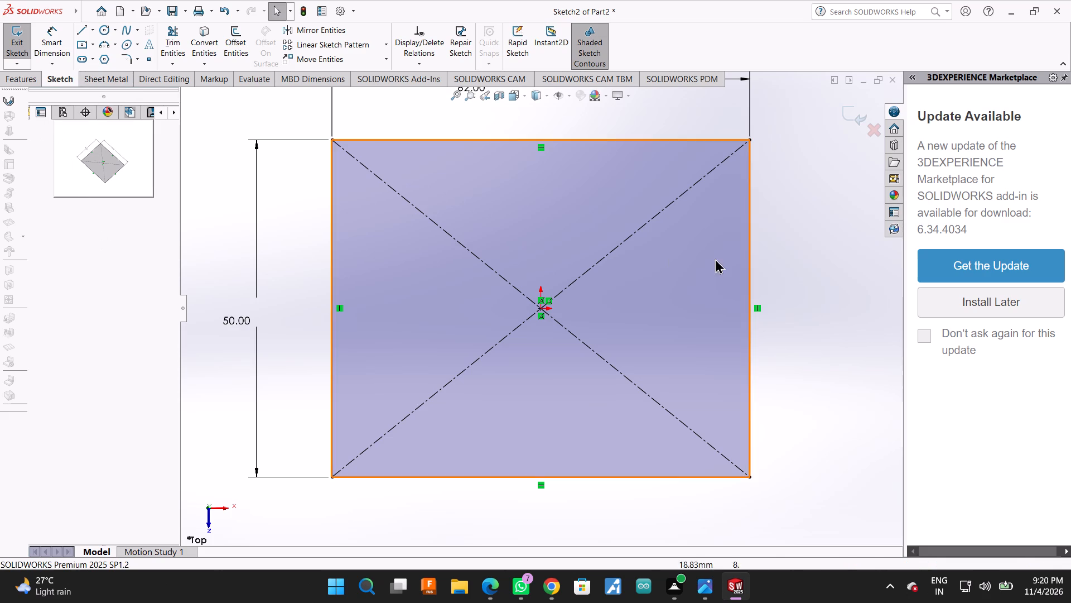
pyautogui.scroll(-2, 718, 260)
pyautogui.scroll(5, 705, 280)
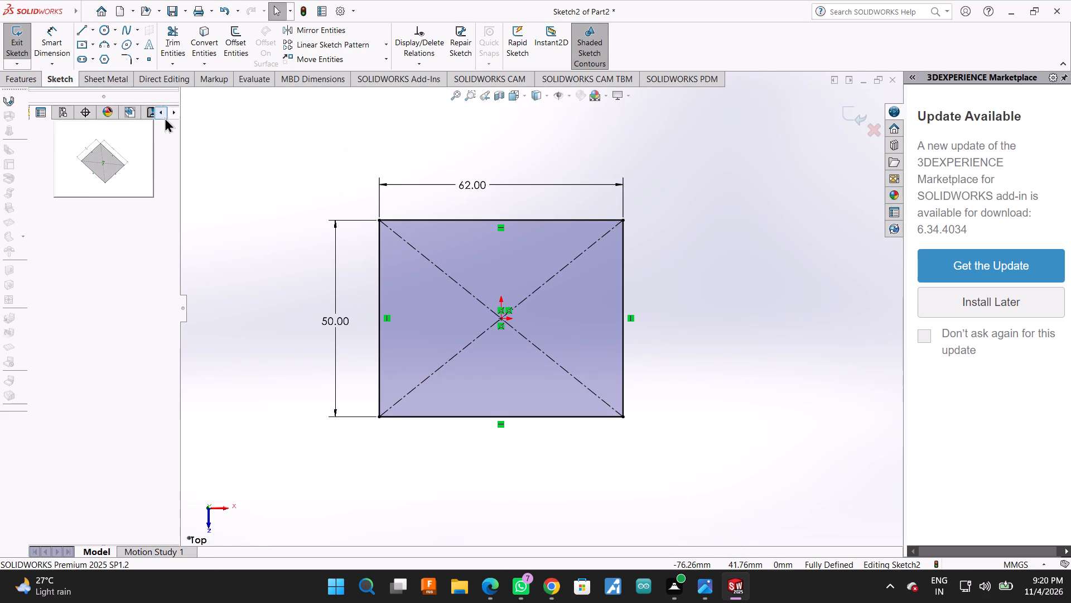
# Display the part's feature tree in place of the configuration view.
pyautogui.click(175, 112)
pyautogui.doubleClick(171, 116)
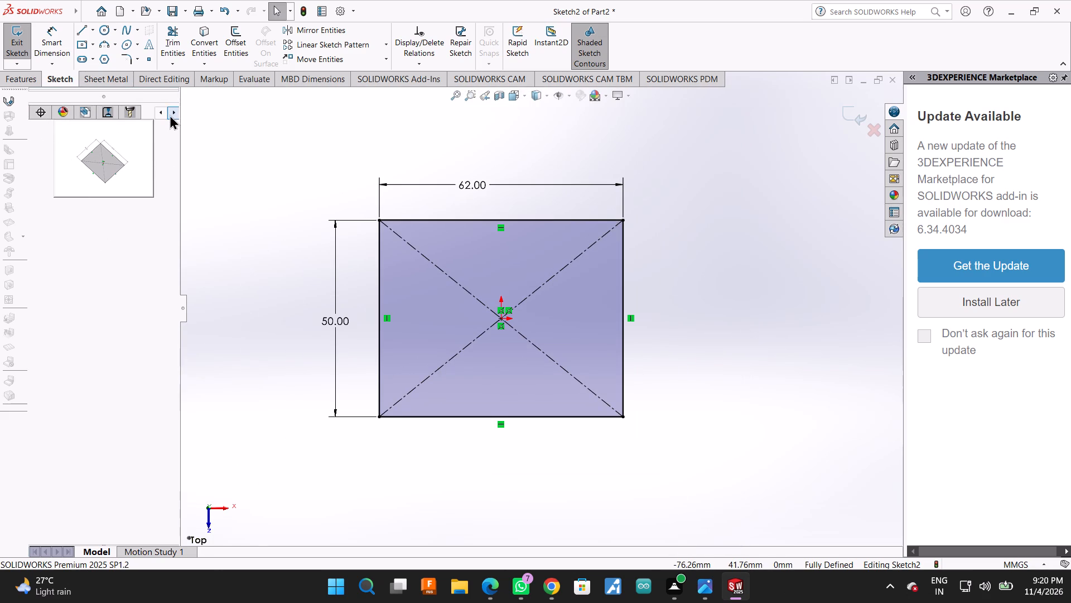
pyautogui.click(155, 111)
pyautogui.tripleClick(157, 111)
pyautogui.doubleClick(157, 111)
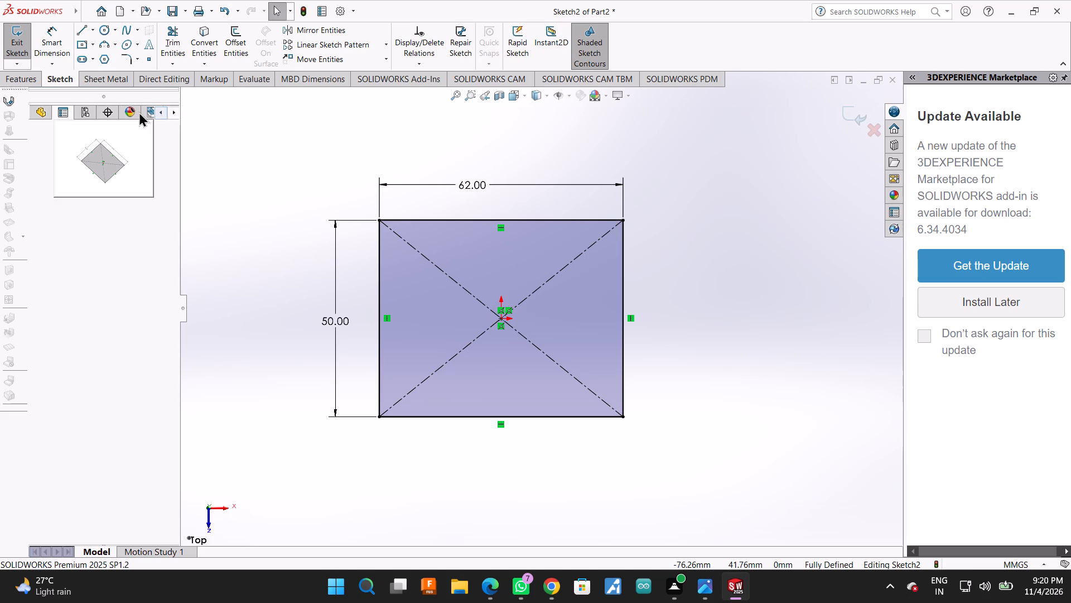
pyautogui.click(38, 110)
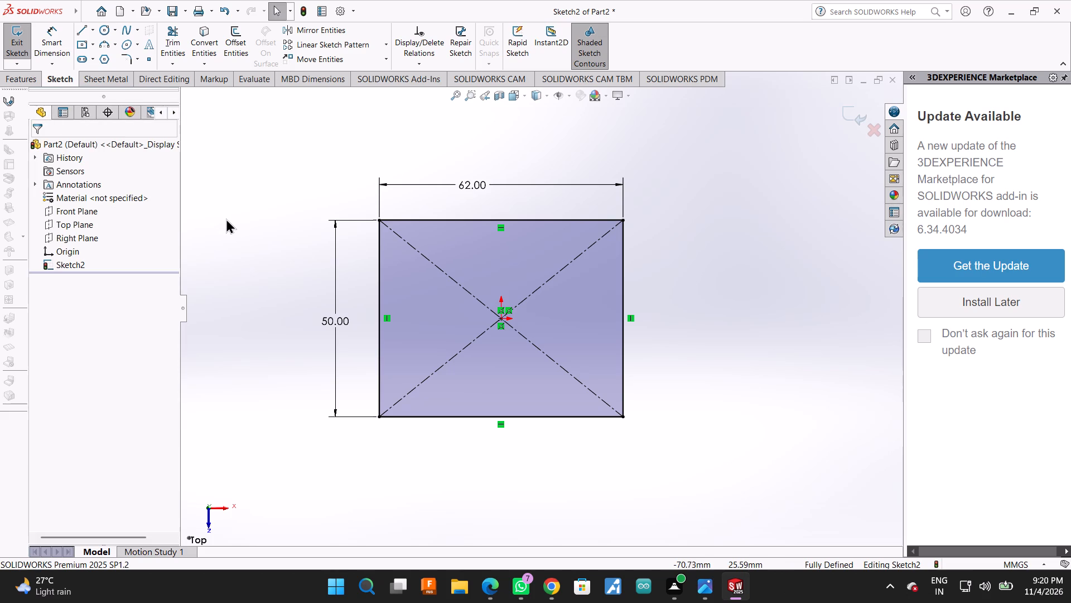
# Extrude the 62 by 50 mm rectangle 12 mm as a blind boss from the sketch plane.
pyautogui.scroll(2, 349, 305)
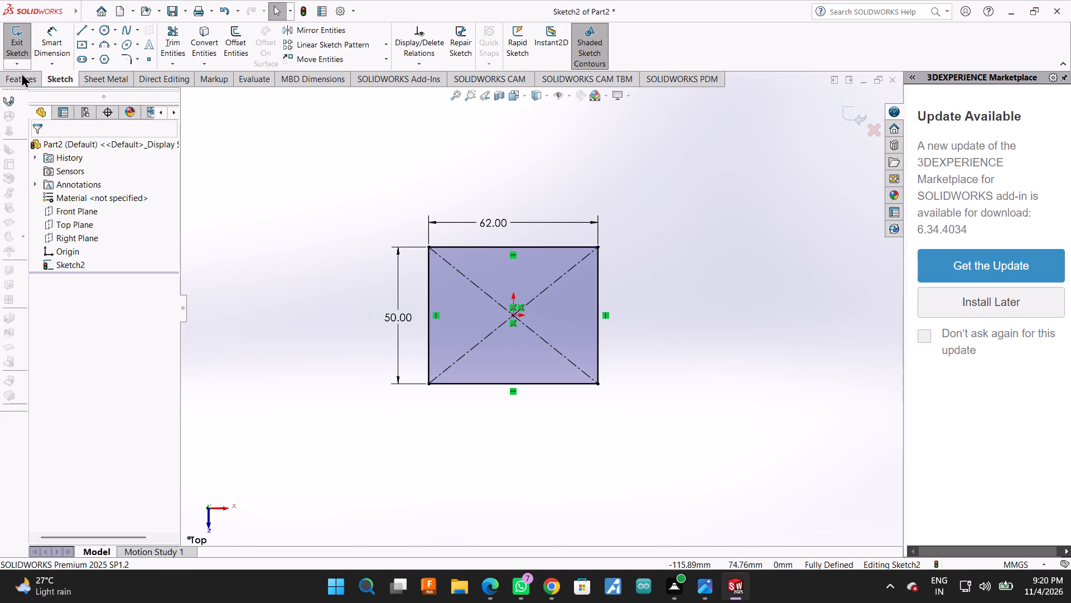
pyautogui.click(25, 73)
pyautogui.click(29, 31)
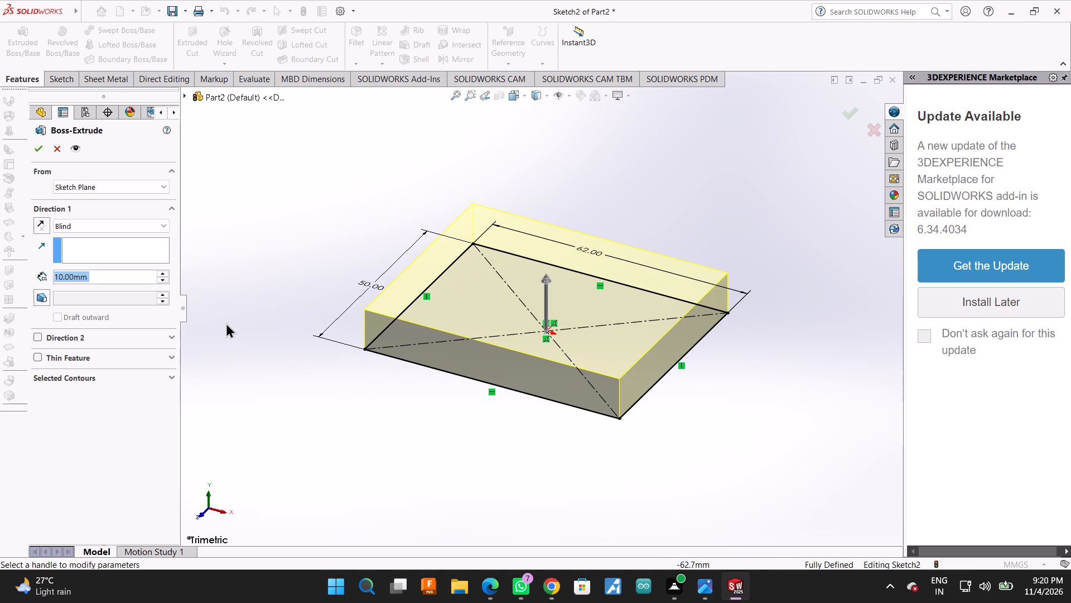
pyautogui.write('12')
pyautogui.press('Return')
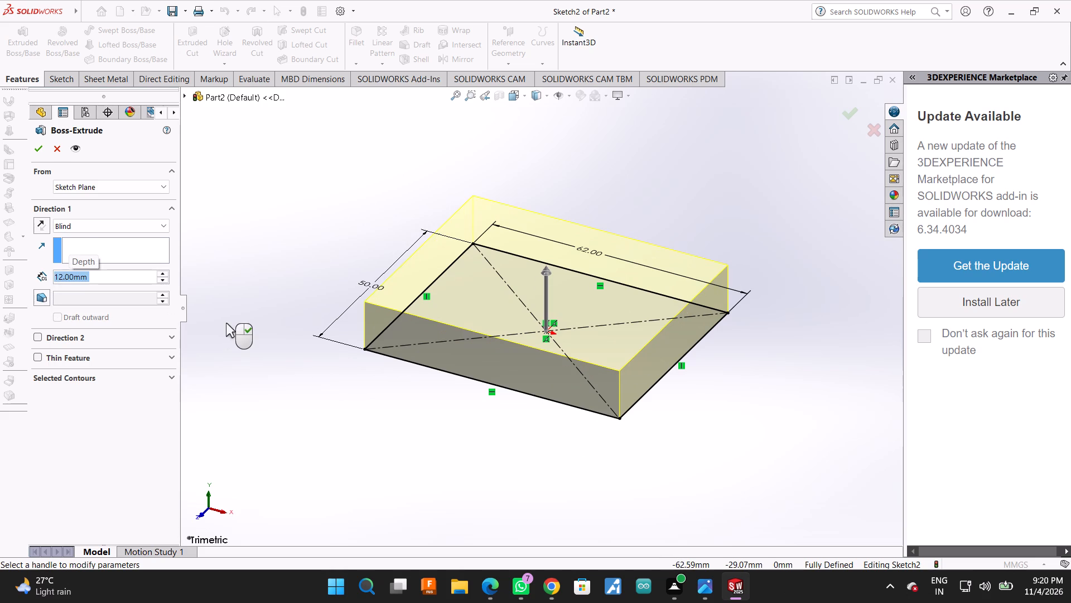
pyautogui.click(34, 150)
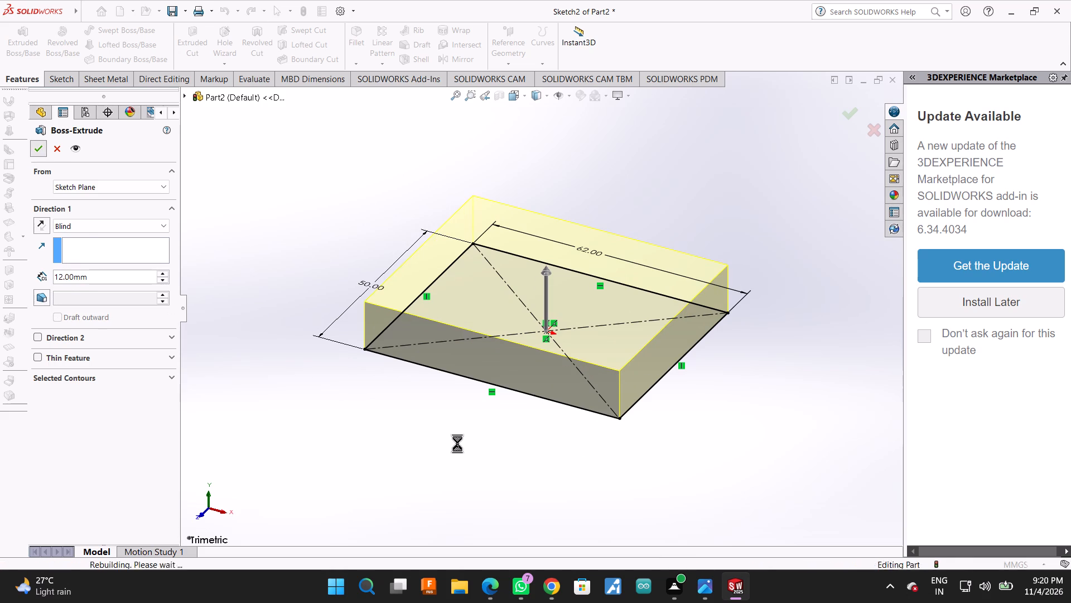
# On the block's bottom face, sketch a closed strip of lines about 10 mm wide along the full 50 mm edge on the +X side.
pyautogui.moveTo(458, 448); pyautogui.dragTo(567, 265, button='middle')
pyautogui.click(570, 276)
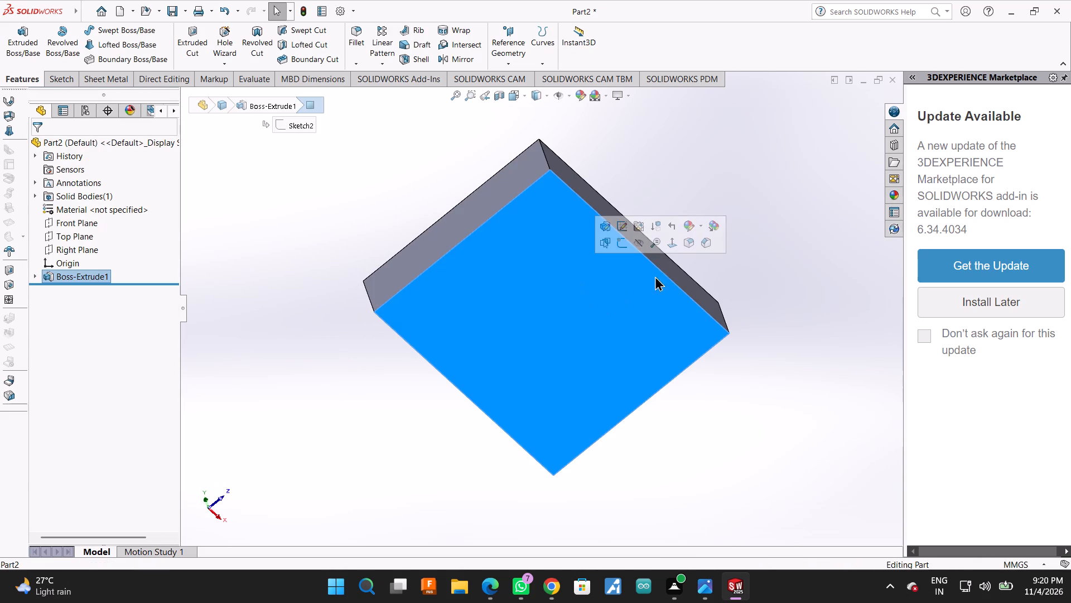
pyautogui.click(623, 242)
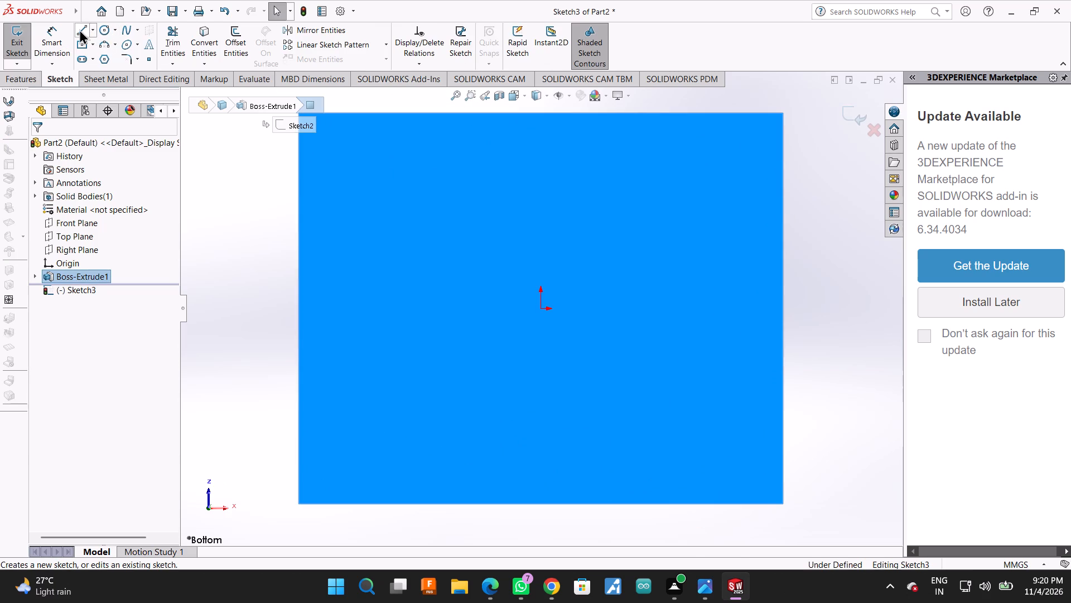
pyautogui.click(79, 29)
pyautogui.click(783, 114)
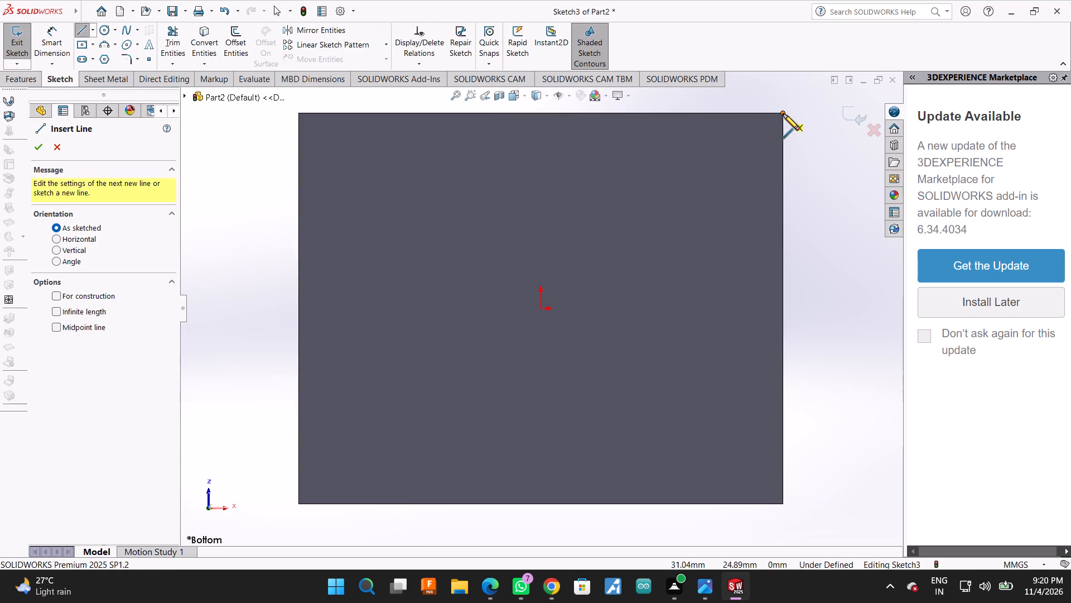
pyautogui.click(704, 115)
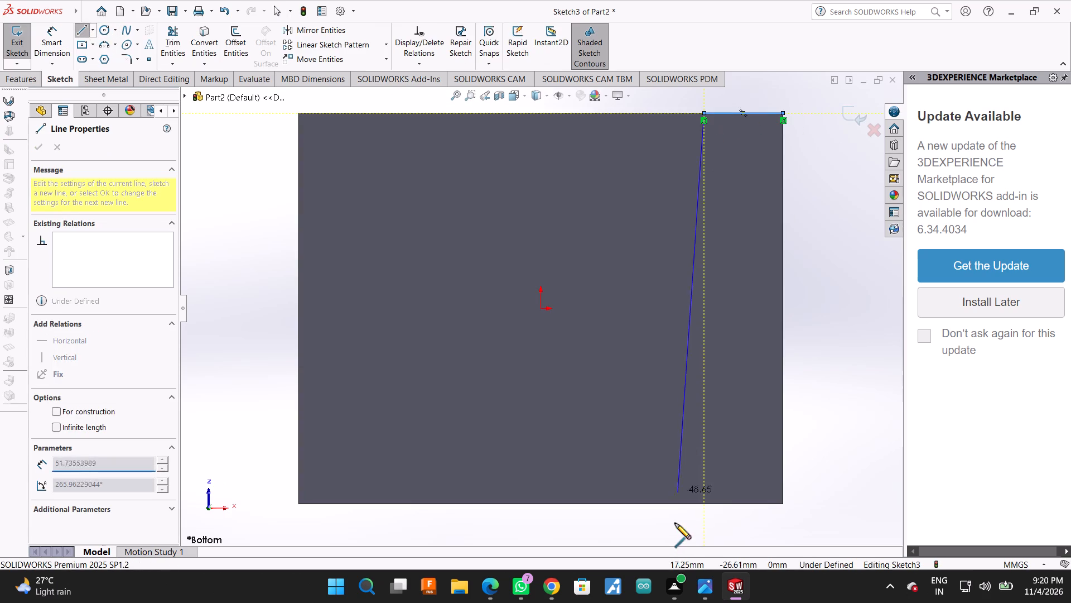
pyautogui.click(705, 501)
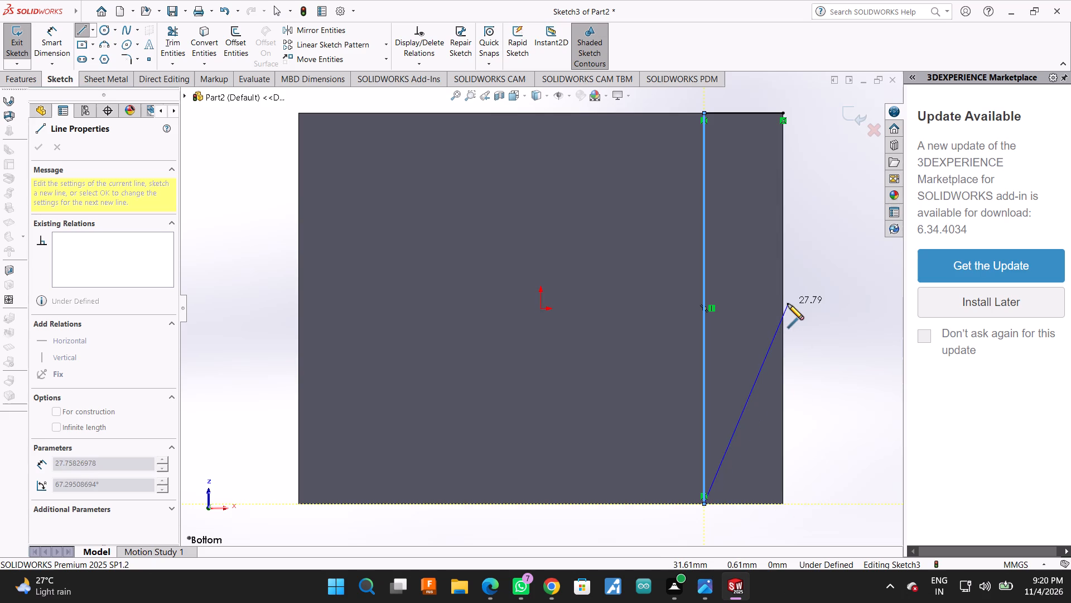
pyautogui.click(784, 502)
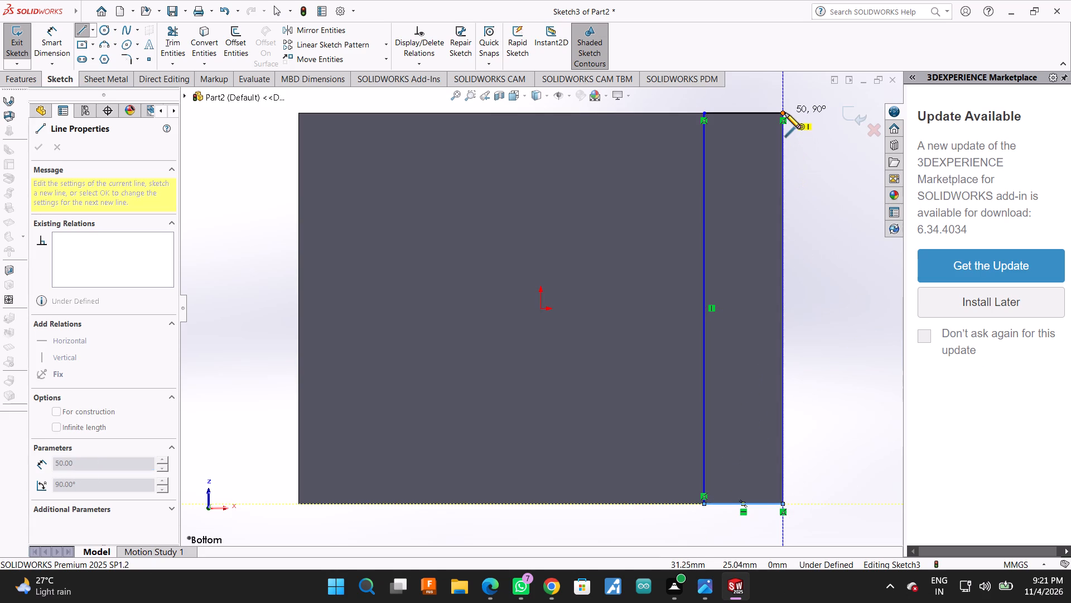
pyautogui.click(785, 113)
pyautogui.click(33, 143)
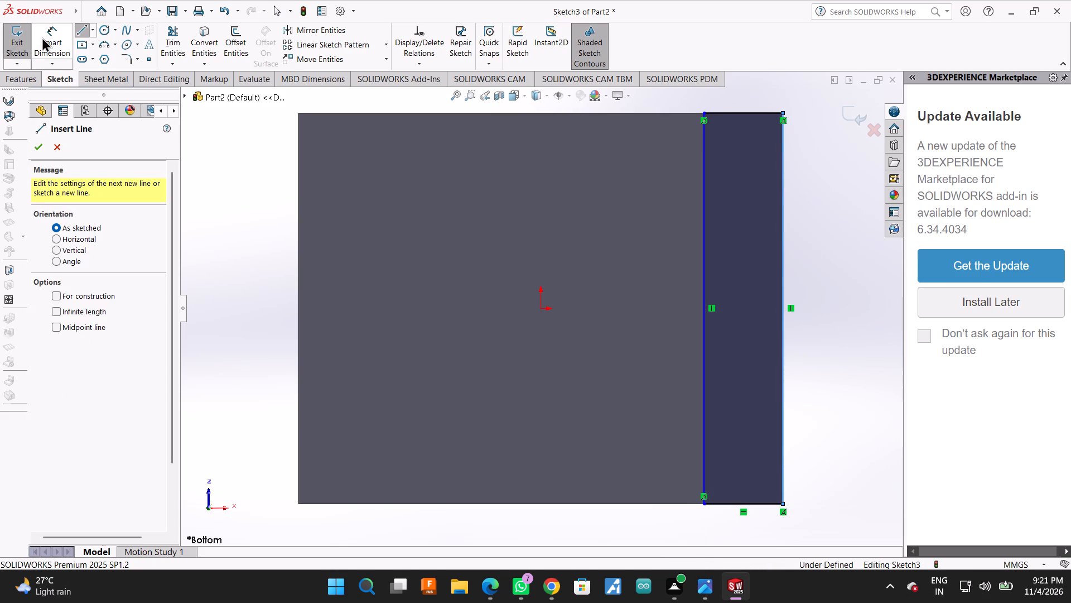
# Dimension the strip's short edge to a width of 14 mm.
pyautogui.click(42, 37)
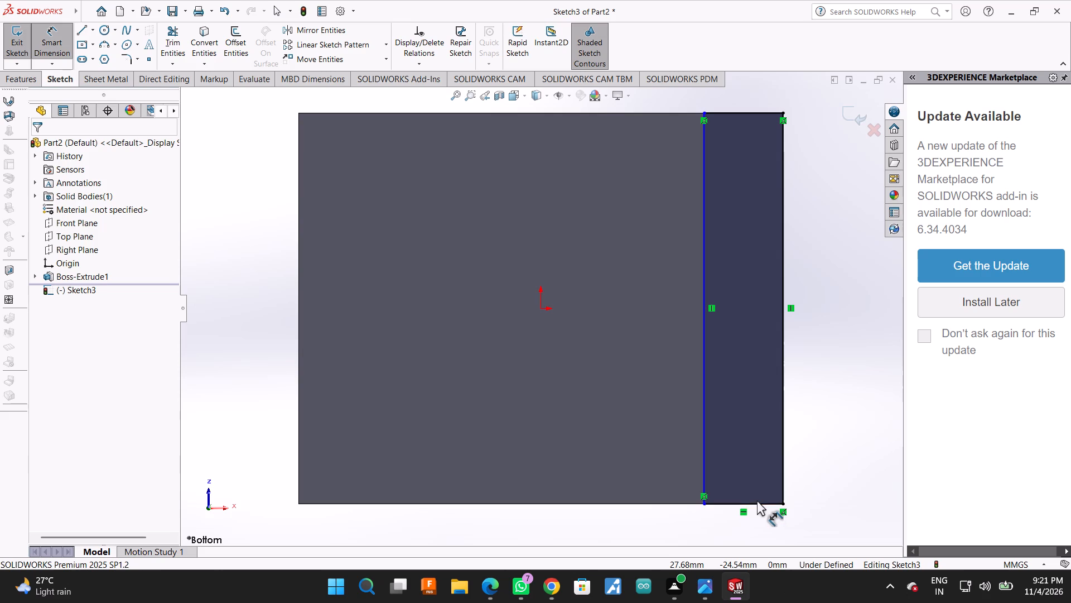
pyautogui.click(757, 501)
pyautogui.click(743, 534)
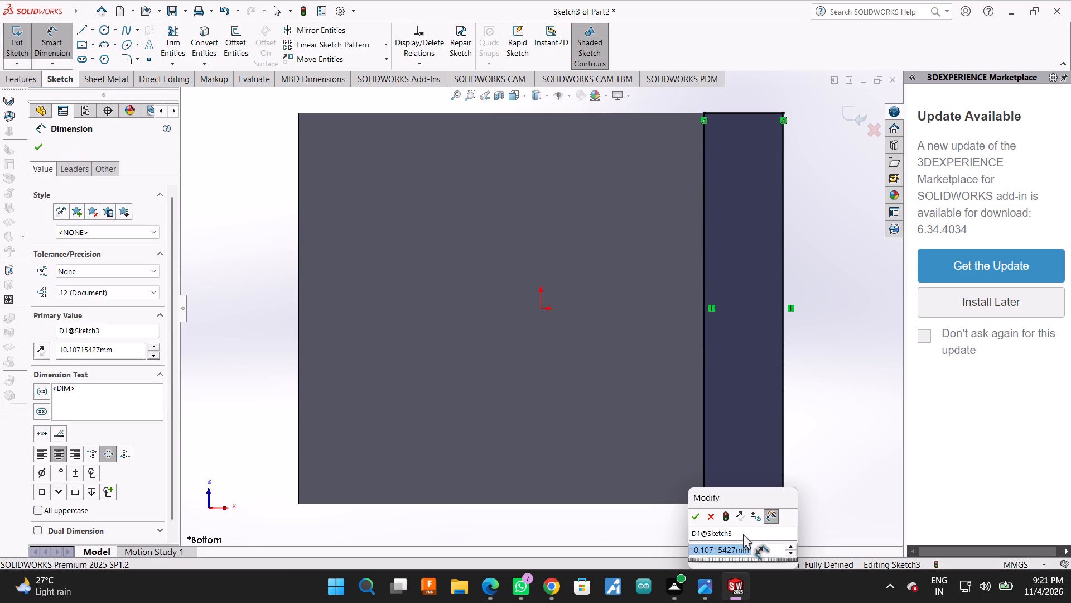
pyautogui.write('14')
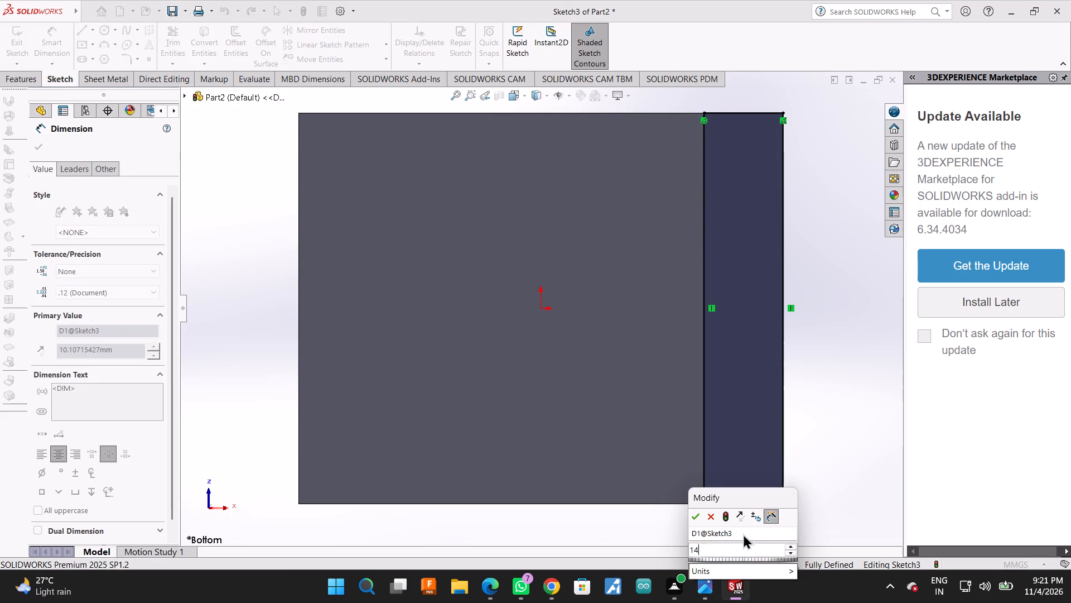
pyautogui.press('Return')
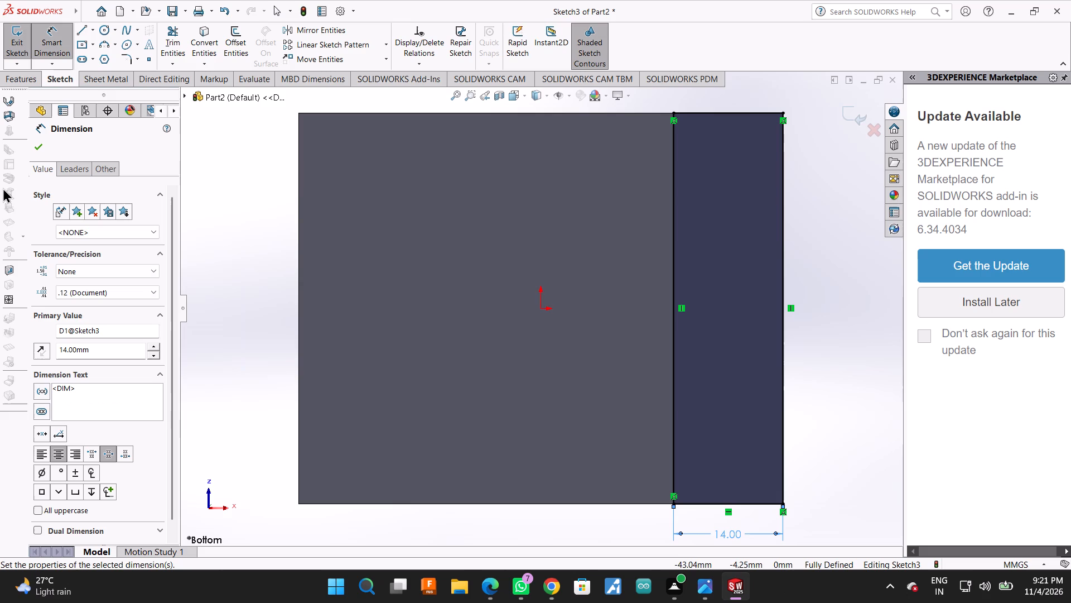
pyautogui.click(27, 151)
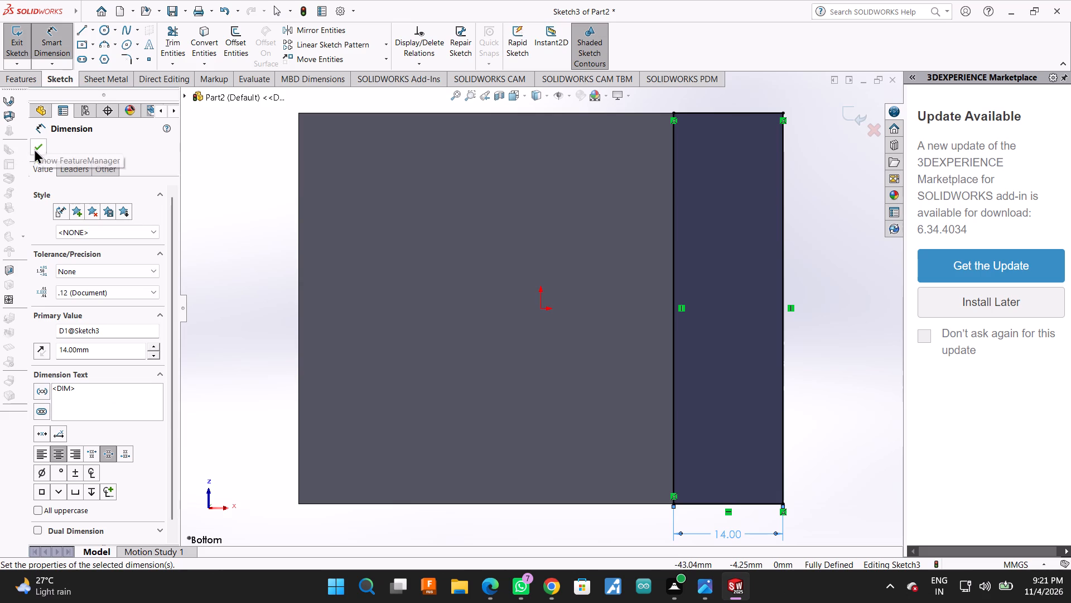
pyautogui.click(34, 149)
# Try to extrude the 14 mm strip 40 mm away from the block's bottom face as a blind boss merged with the block.
pyautogui.click(22, 80)
pyautogui.click(31, 43)
pyautogui.scroll(3, 681, 255)
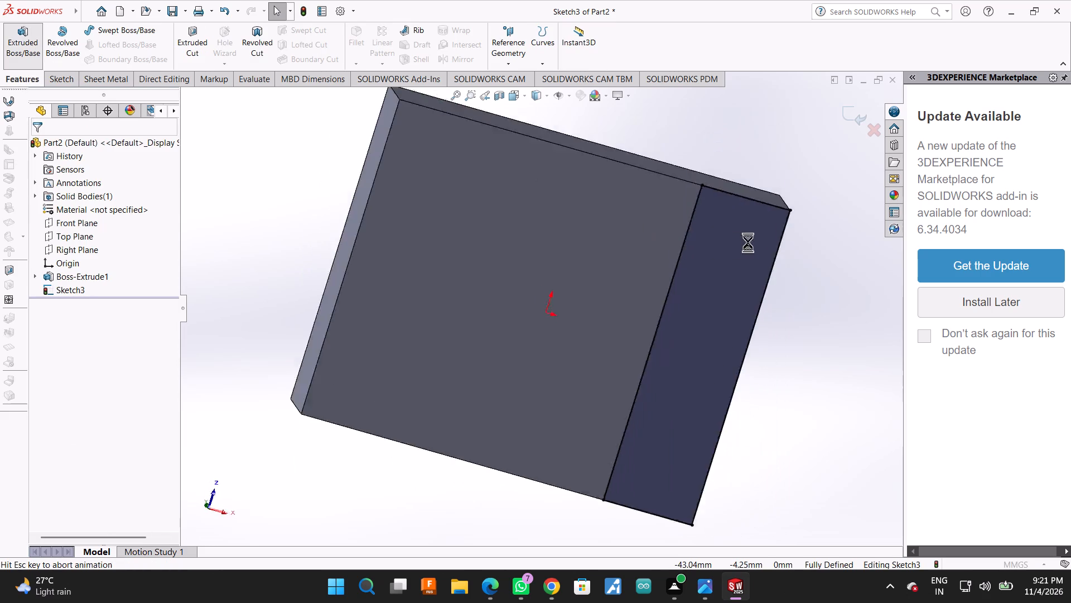
pyautogui.moveTo(775, 234); pyautogui.dragTo(730, 269, button='middle')
pyautogui.moveTo(730, 269); pyautogui.dragTo(679, 325, button='middle')
pyautogui.doubleClick(115, 277)
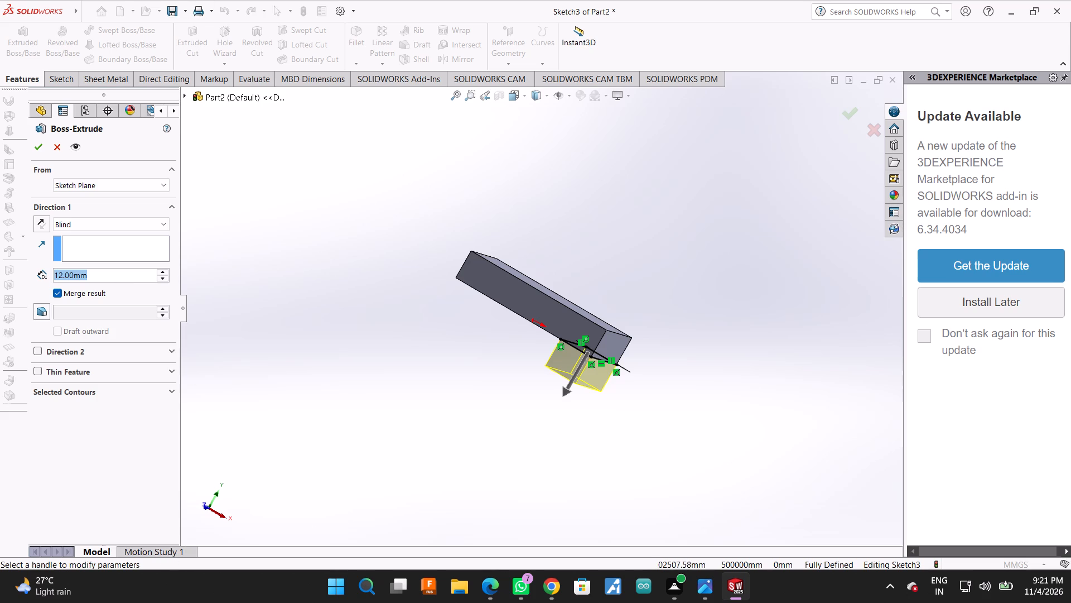
pyautogui.moveTo(724, 308); pyautogui.dragTo(706, 307, button='middle')
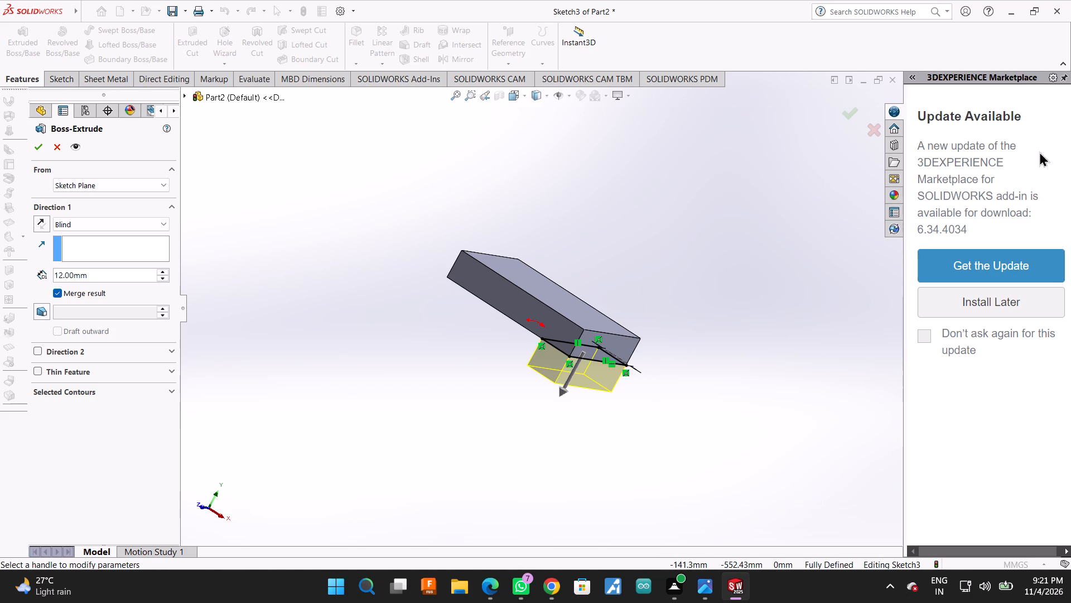
pyautogui.write('40')
pyautogui.press('Return')
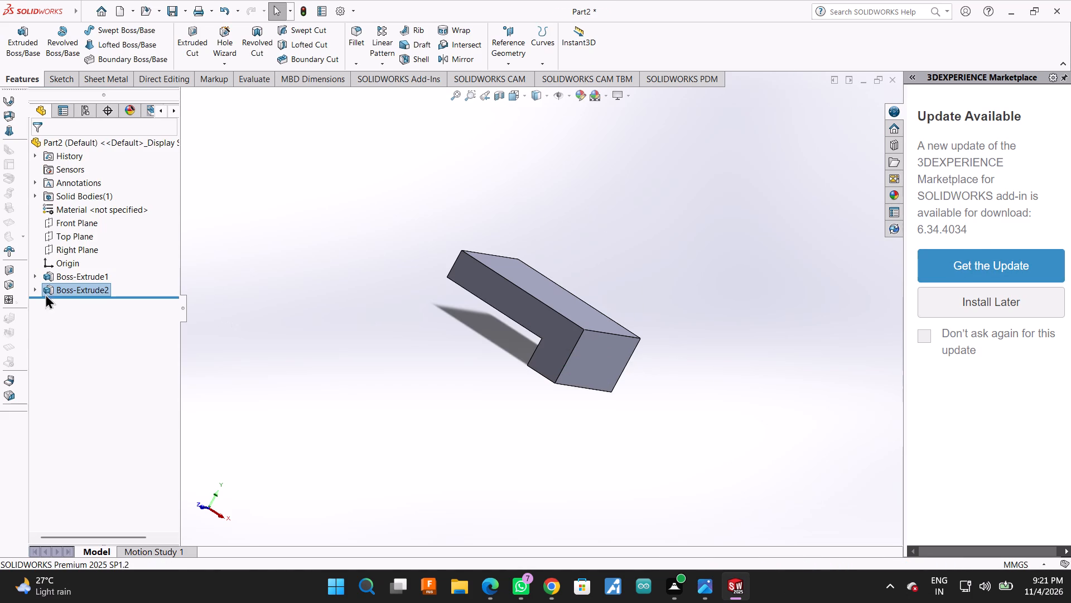
# Edit the second boss extrusion and set its blind depth to 40-12, giving 28 mm.
pyautogui.click(65, 293)
pyautogui.click(122, 287)
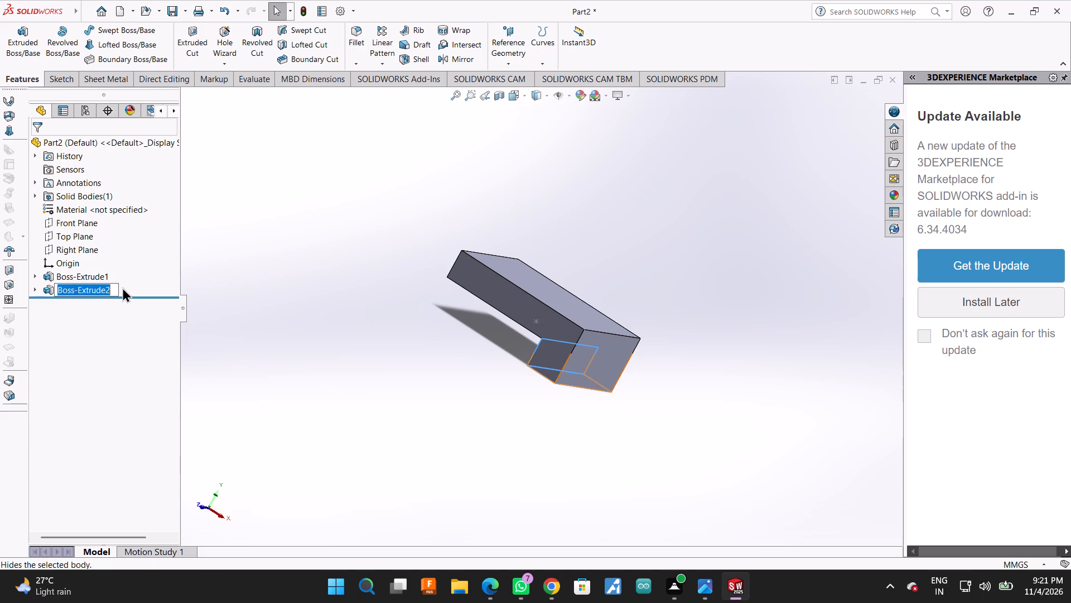
pyautogui.click(137, 250)
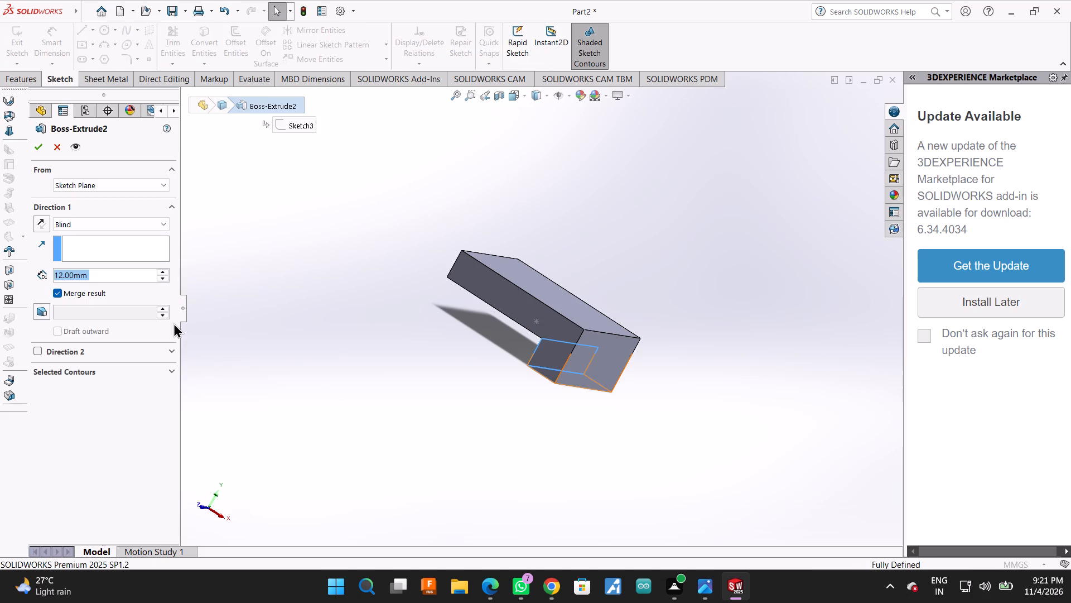
pyautogui.doubleClick(134, 282)
pyautogui.doubleClick(134, 278)
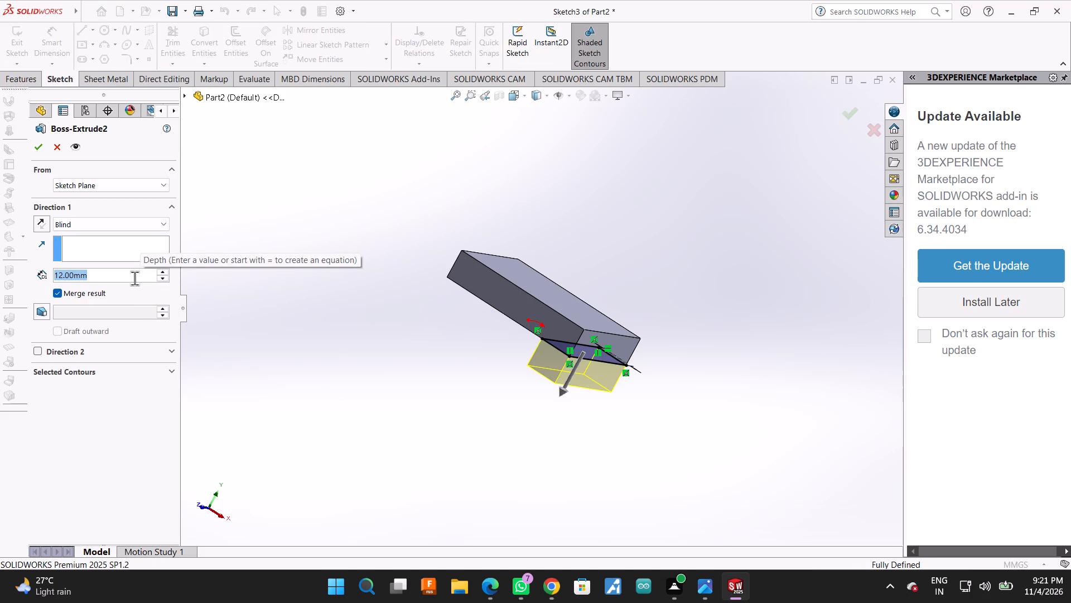
pyautogui.write('40-12')
pyautogui.press('Return')
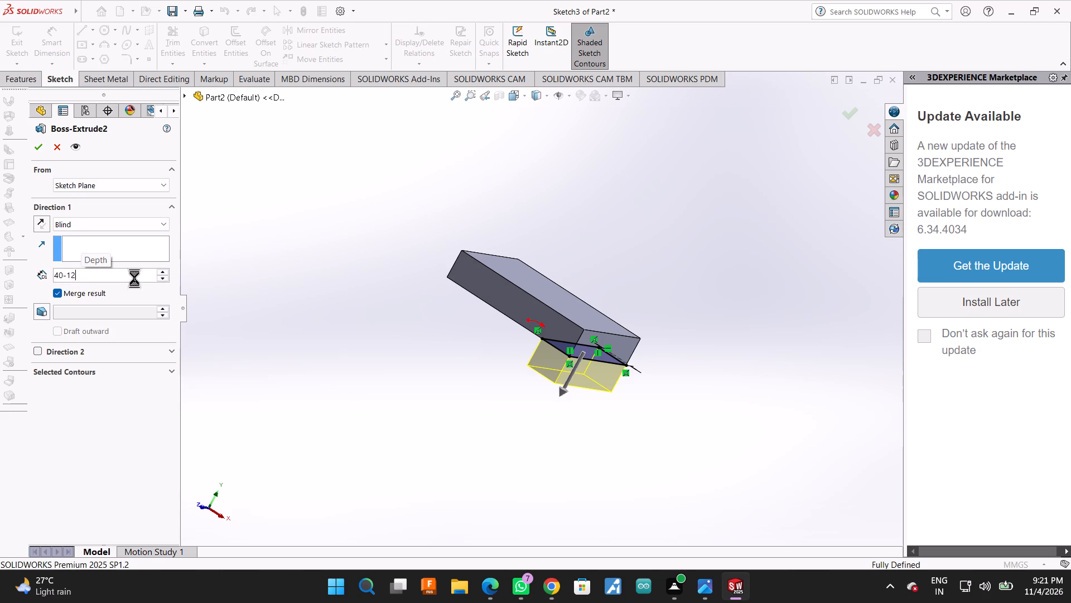
pyautogui.click(45, 151)
# On the block's bottom face, sketch a closed strip of lines about 8 mm wide along the full 50 mm edge on the -X side.
pyautogui.moveTo(611, 403); pyautogui.dragTo(681, 327, button='middle')
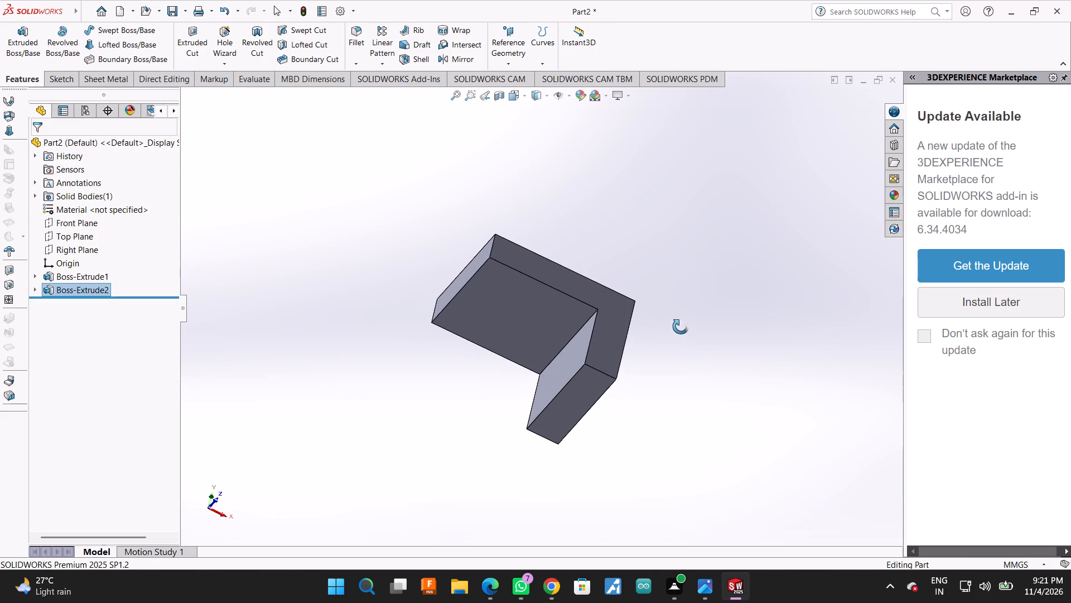
pyautogui.moveTo(681, 327); pyautogui.dragTo(681, 323, button='middle')
pyautogui.click(559, 323)
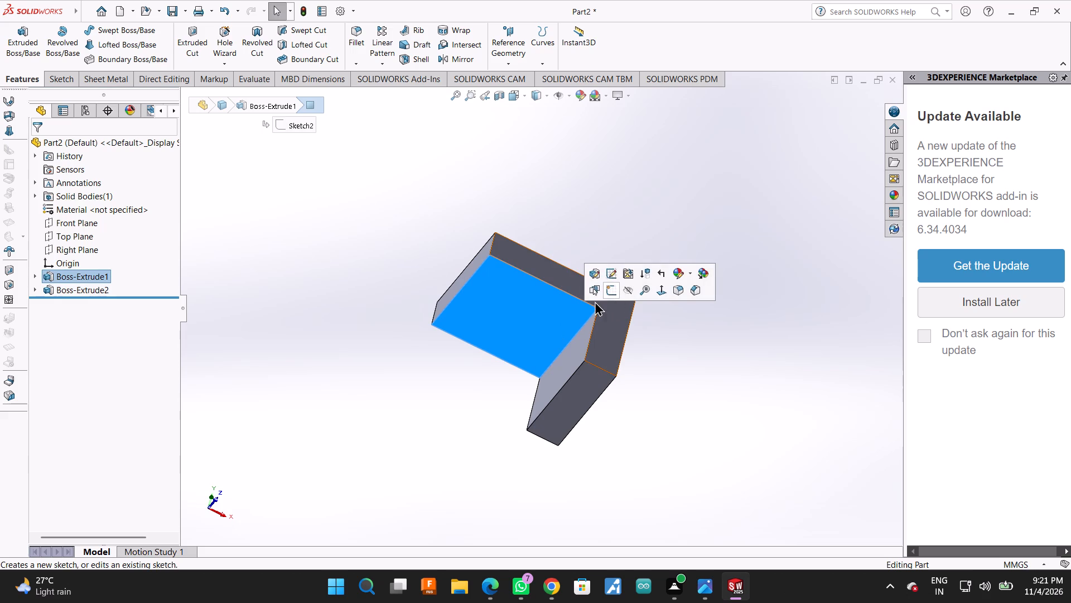
pyautogui.click(610, 294)
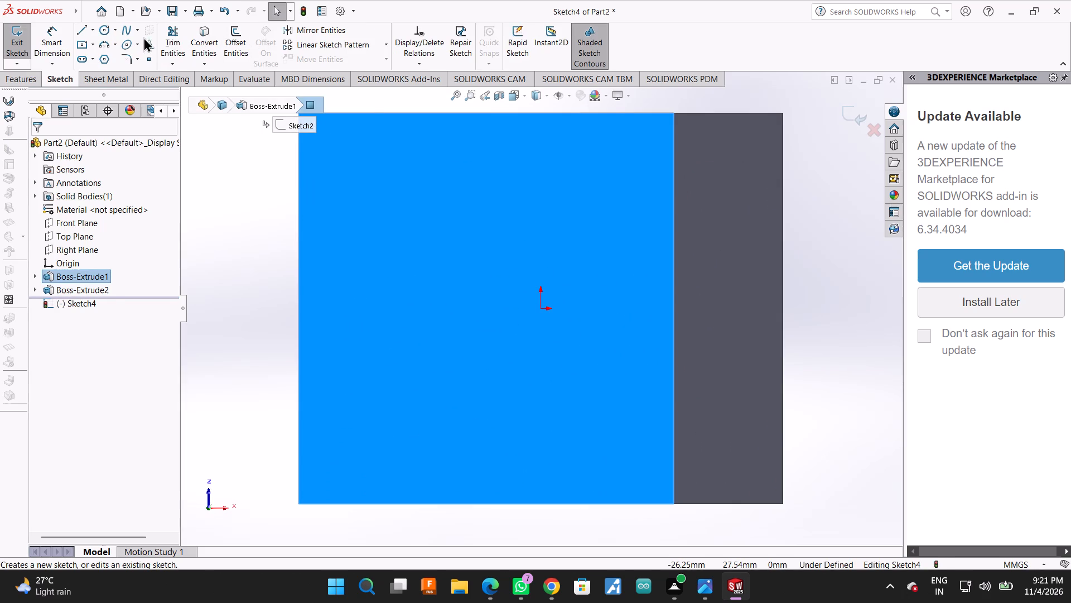
pyautogui.click(78, 33)
pyautogui.scroll(3, 653, 359)
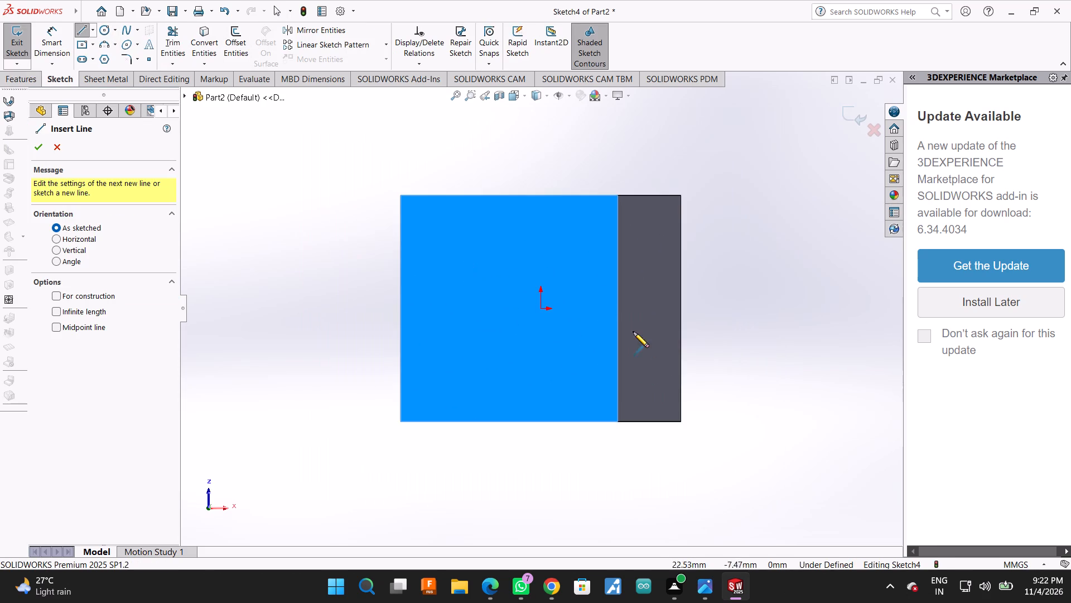
pyautogui.scroll(-1, 533, 251)
pyautogui.click(374, 189)
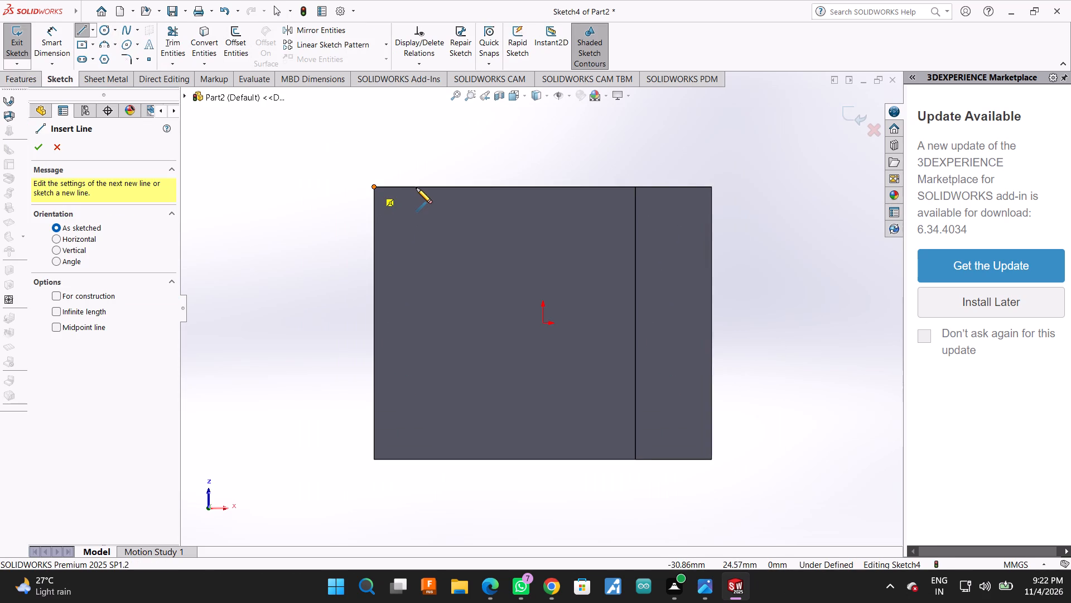
pyautogui.click(419, 188)
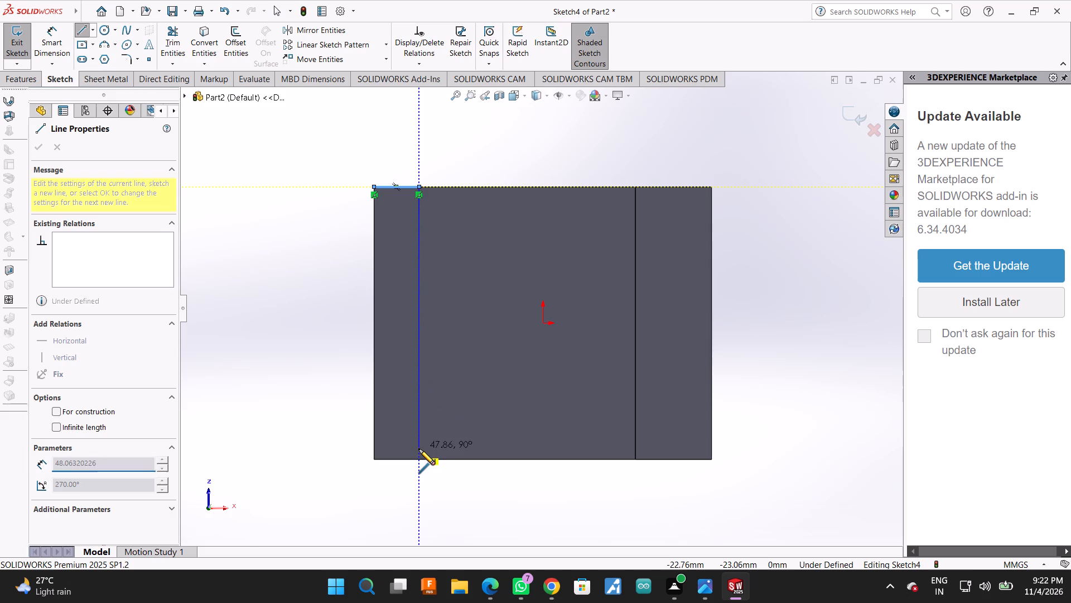
pyautogui.click(419, 459)
pyautogui.click(373, 461)
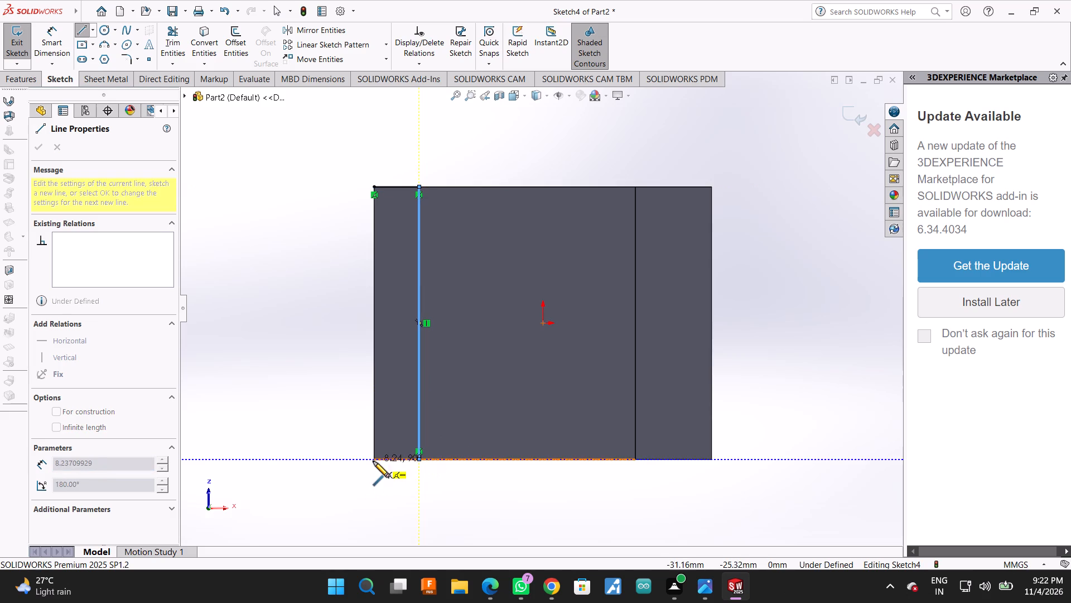
pyautogui.click(374, 187)
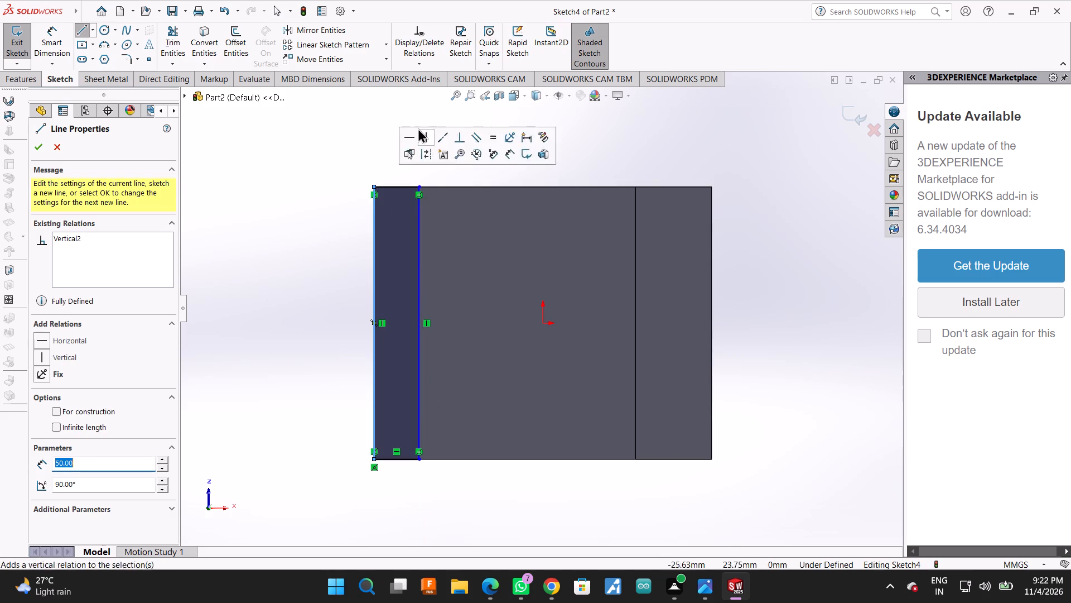
pyautogui.click(43, 143)
# Dimension the new strip's short edge to a width of 14 mm.
pyautogui.click(55, 42)
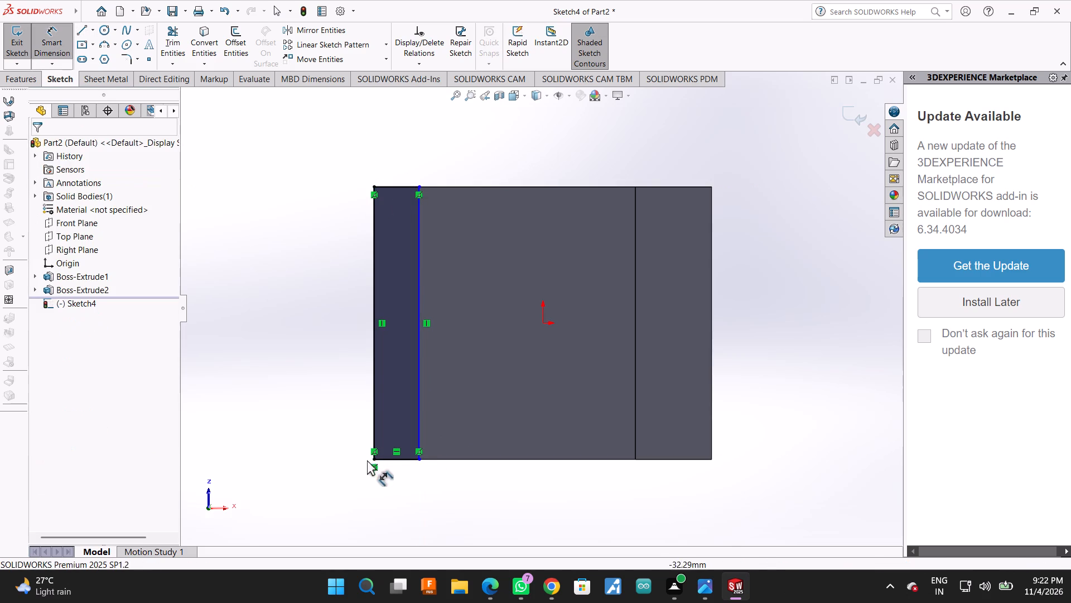
pyautogui.click(392, 458)
pyautogui.click(392, 496)
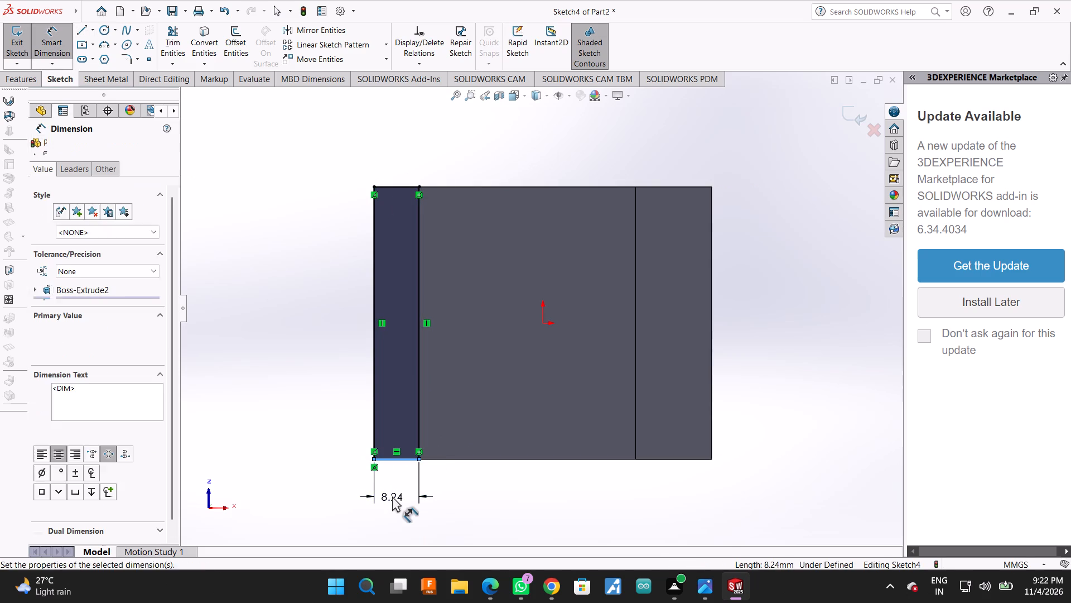
pyautogui.write('14')
pyautogui.press('Return')
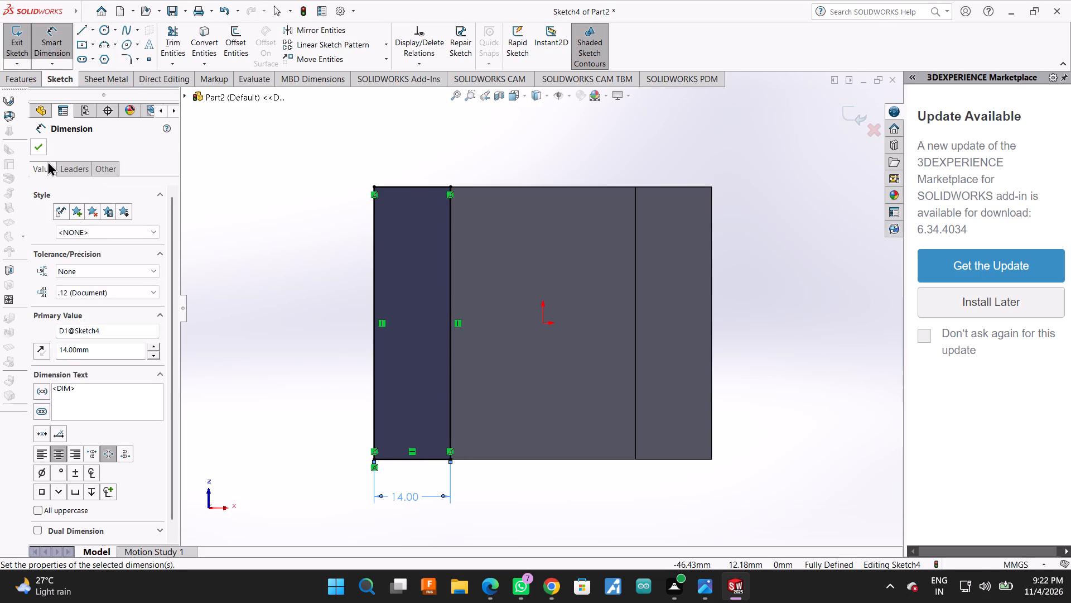
pyautogui.click(42, 146)
# Extrude the -X side strip away from the bottom face as a merged blind boss with a depth of 40-12, giving 28 mm.
pyautogui.click(25, 76)
pyautogui.click(33, 44)
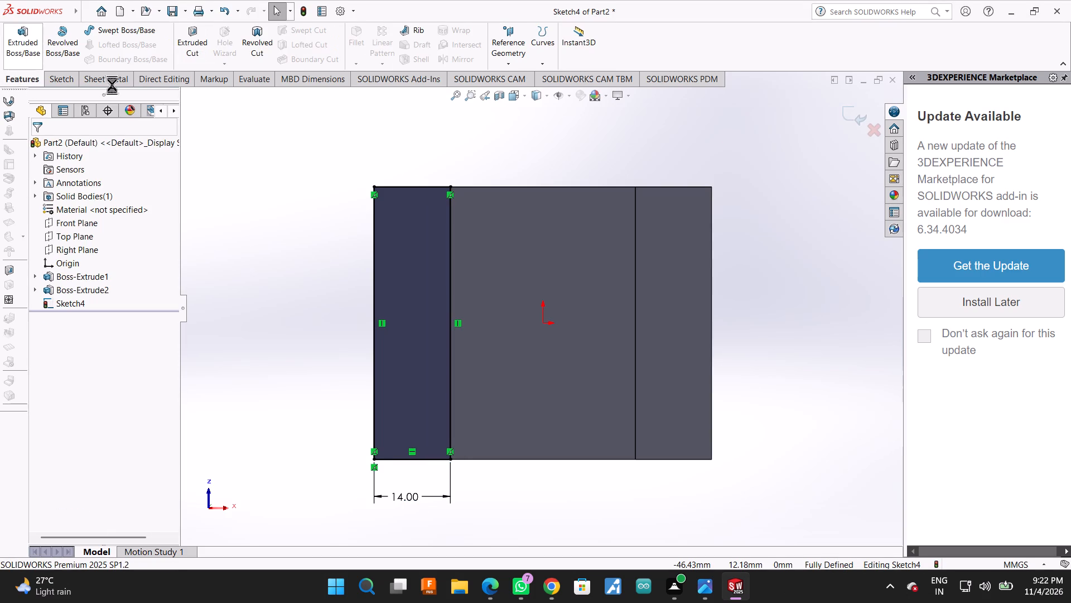
pyautogui.scroll(3, 599, 228)
pyautogui.moveTo(642, 197); pyautogui.dragTo(629, 221, button='middle')
pyautogui.click(122, 269)
pyautogui.doubleClick(122, 272)
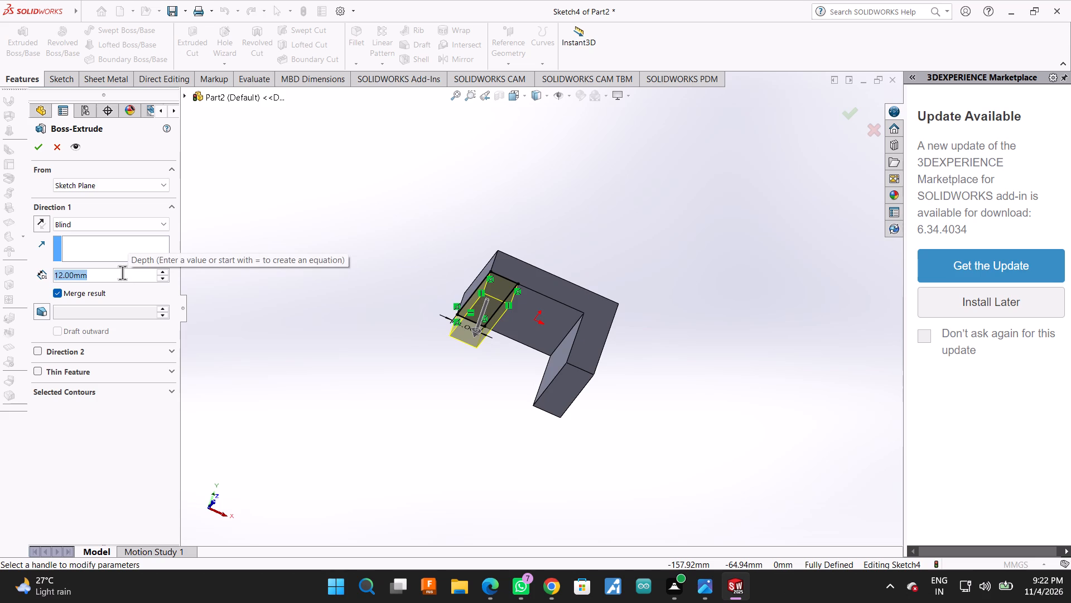
pyautogui.write('40-12')
pyautogui.press('Return')
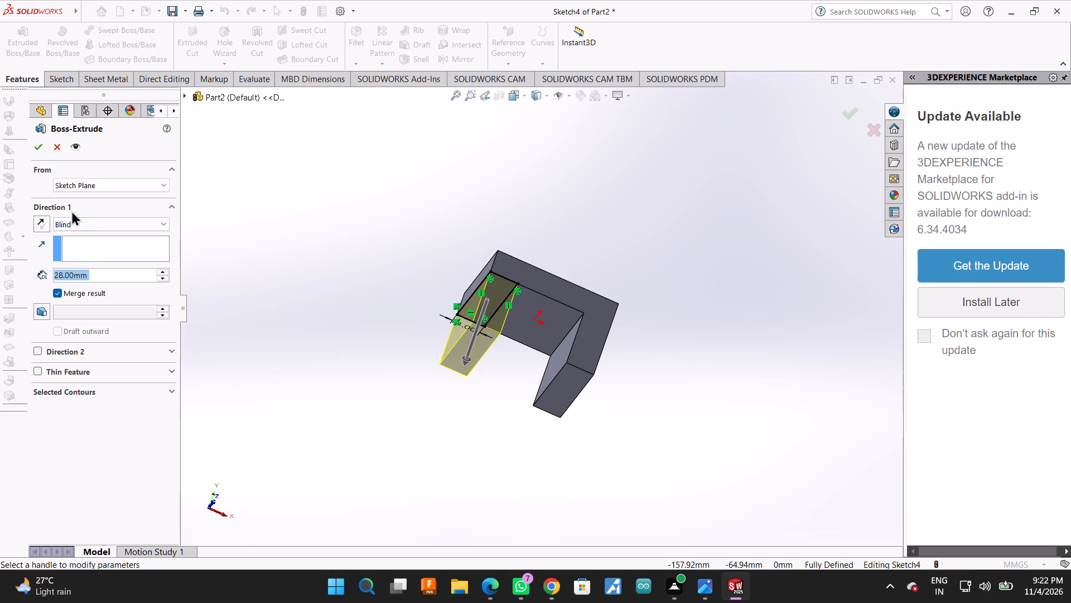
pyautogui.click(28, 150)
pyautogui.click(33, 150)
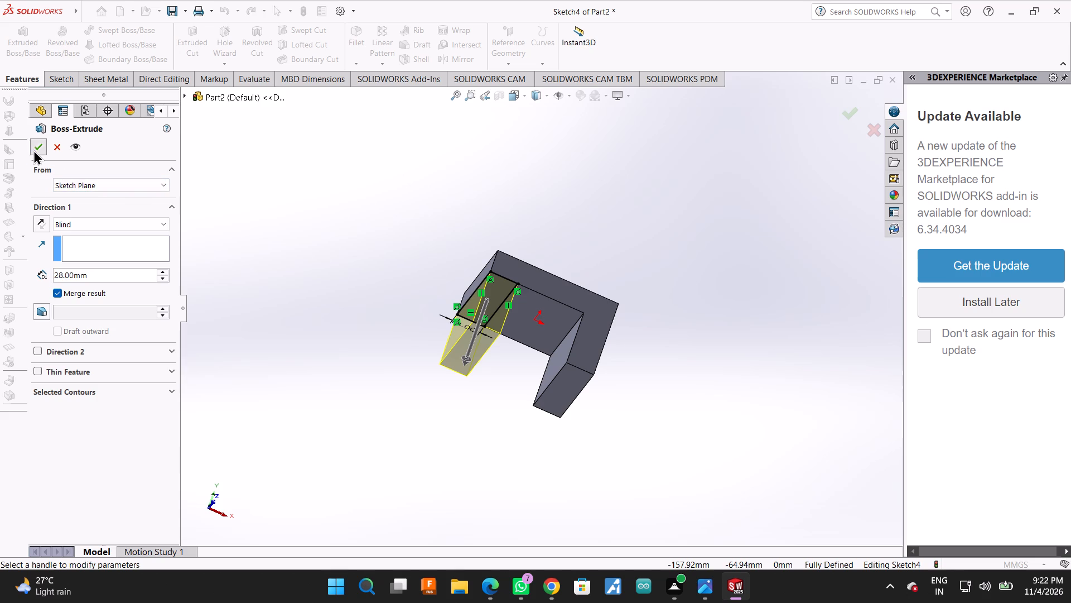
# Examine the block and its two legs from several angles.
pyautogui.scroll(1, 521, 334)
pyautogui.scroll(1, 614, 277)
pyautogui.moveTo(615, 277); pyautogui.dragTo(585, 409, button='middle')
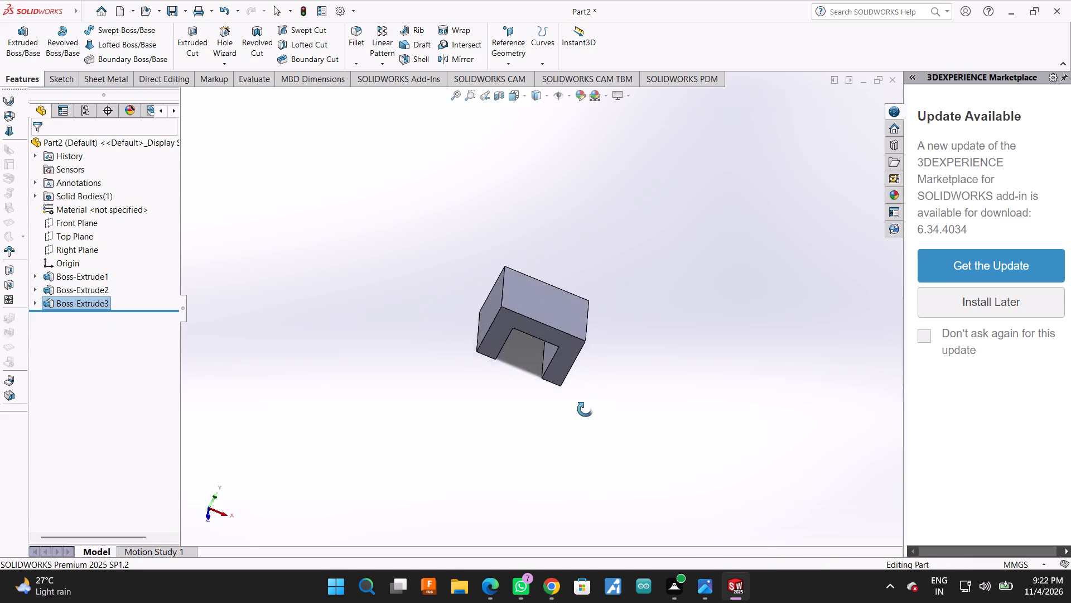
pyautogui.moveTo(585, 409); pyautogui.dragTo(604, 305, button='middle')
pyautogui.middleClick(619, 290)
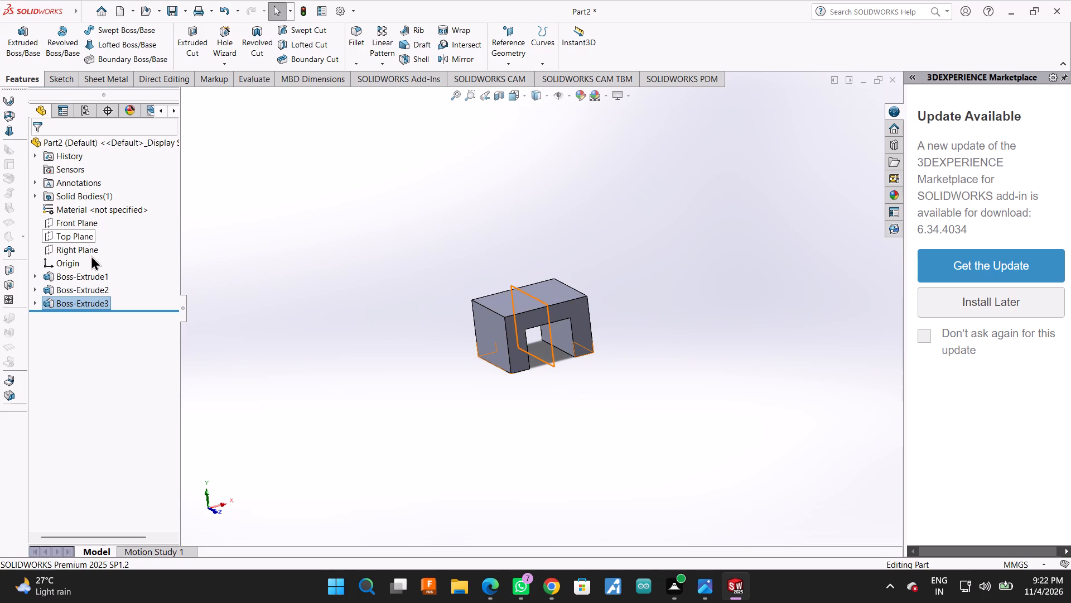
pyautogui.middleClick(615, 397)
pyautogui.moveTo(614, 391); pyautogui.dragTo(564, 414, button='middle')
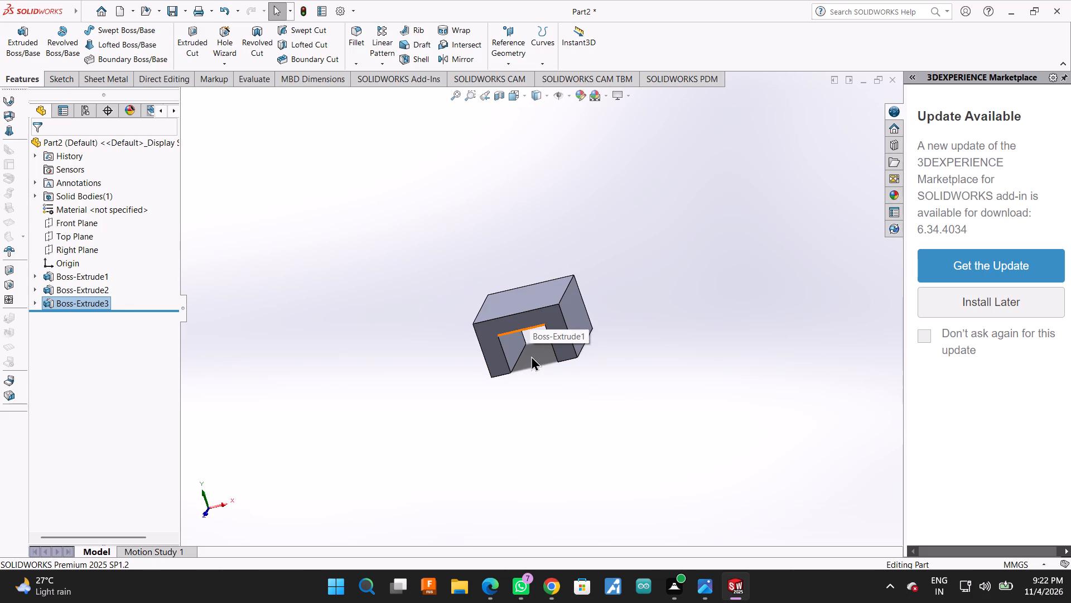
pyautogui.moveTo(532, 355); pyautogui.dragTo(552, 389, button='middle')
# On the block's top face, sketch a closed strip of lines about 12 mm wide across the full 50 mm depth, enclosing the origin.
pyautogui.click(541, 307)
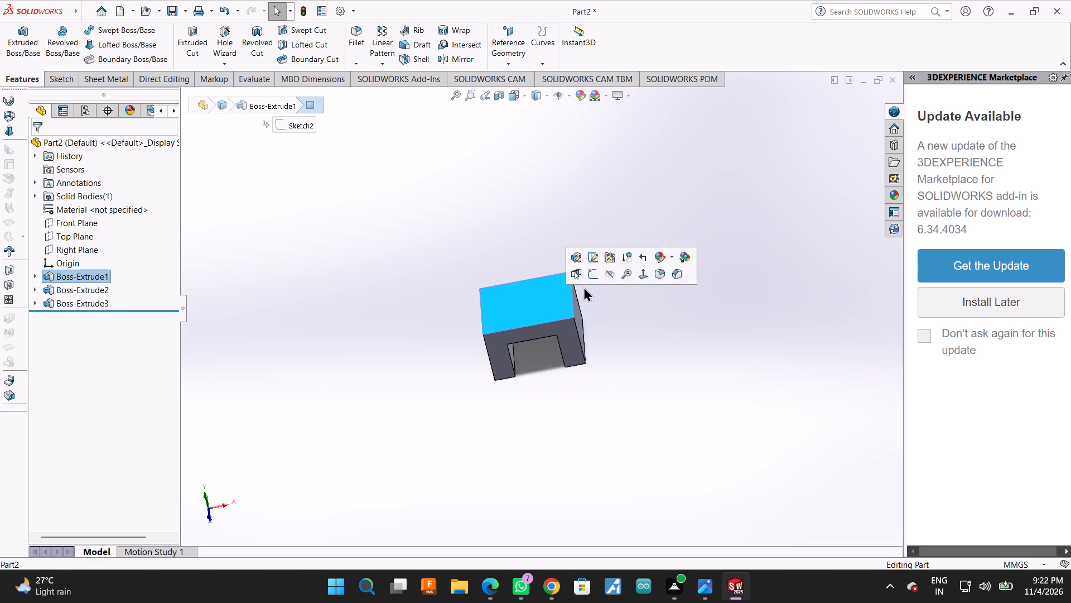
pyautogui.click(592, 277)
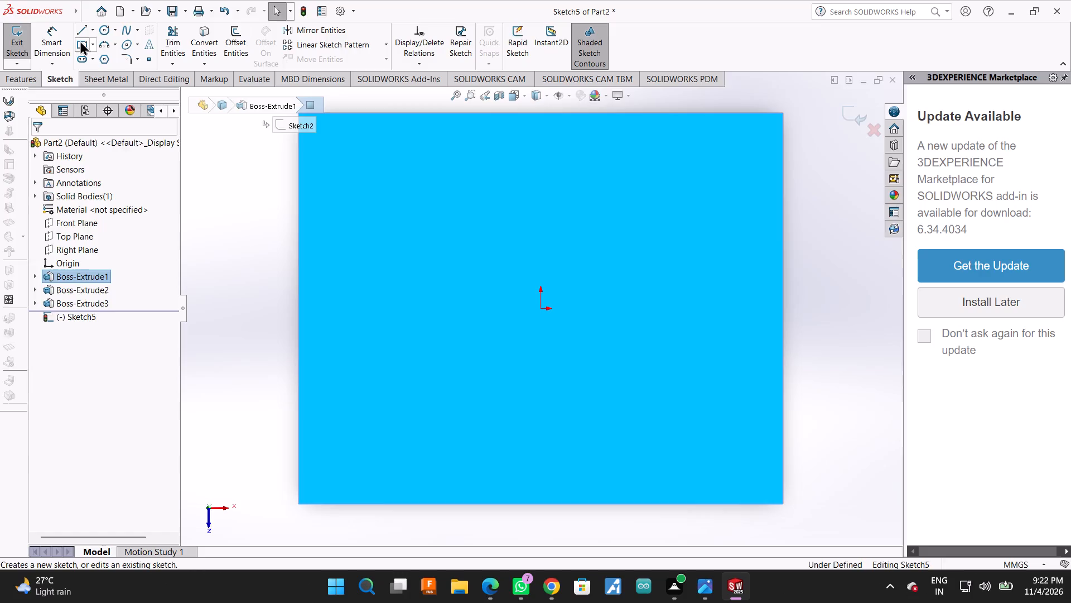
pyautogui.click(79, 32)
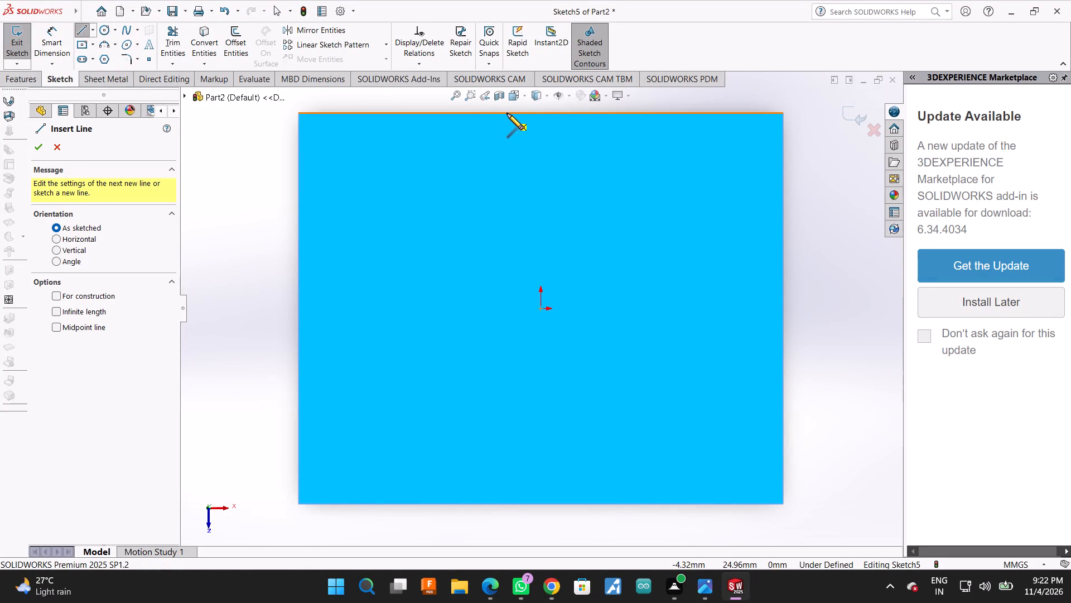
pyautogui.click(508, 113)
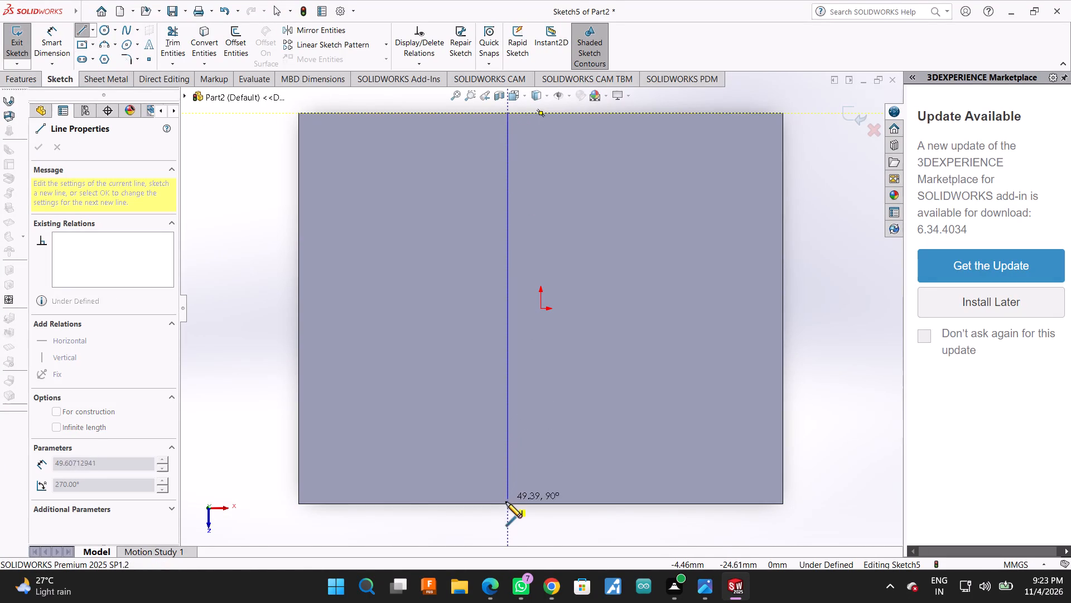
pyautogui.click(506, 504)
pyautogui.moveTo(600, 502); pyautogui.dragTo(607, 482)
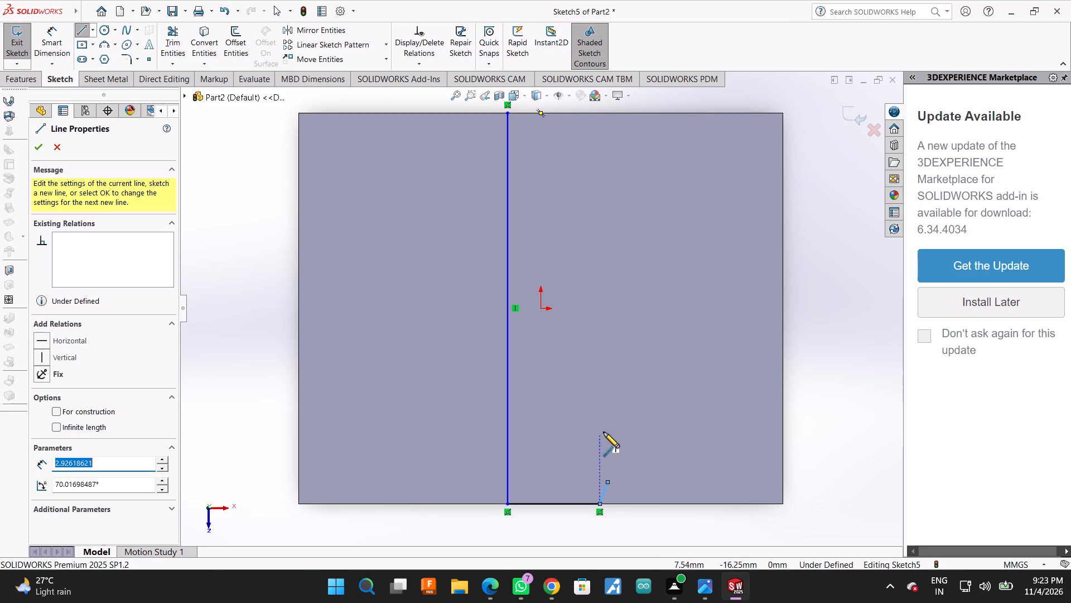
pyautogui.hotkey('ctrl', 'z')
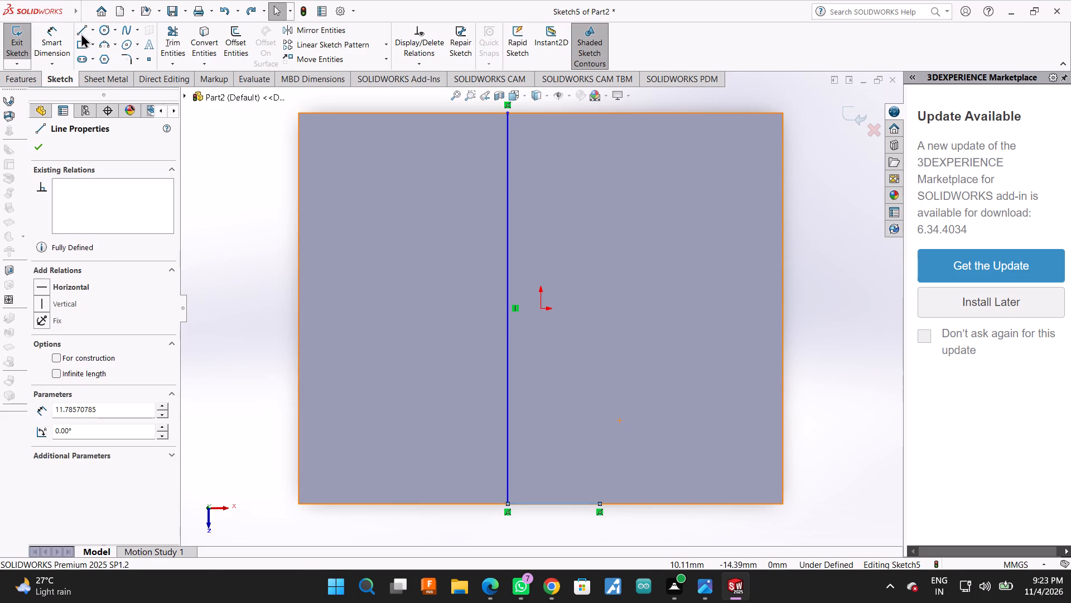
pyautogui.click(81, 33)
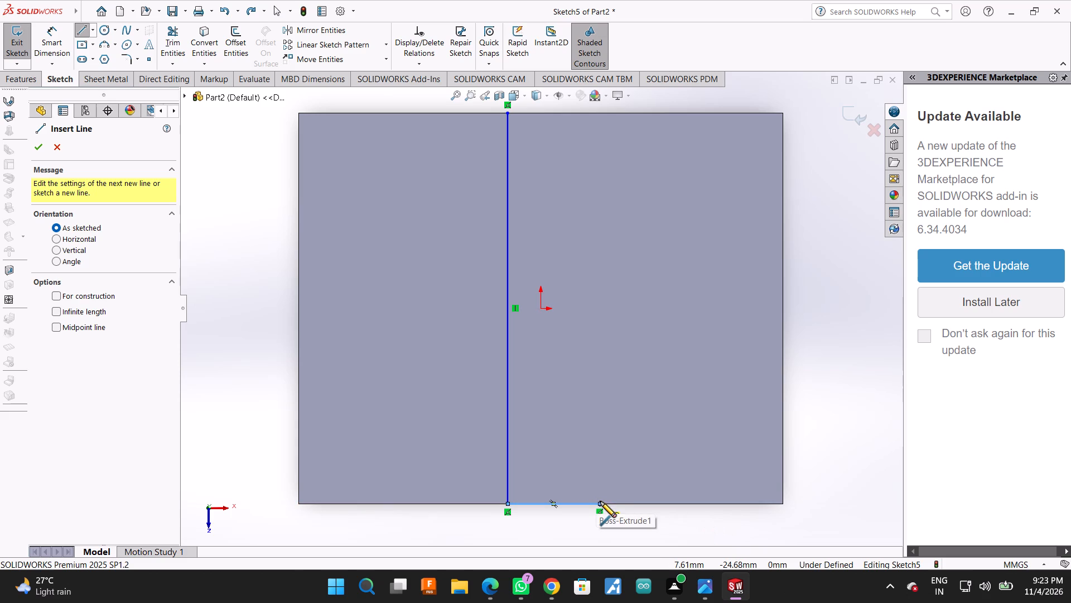
pyautogui.click(597, 505)
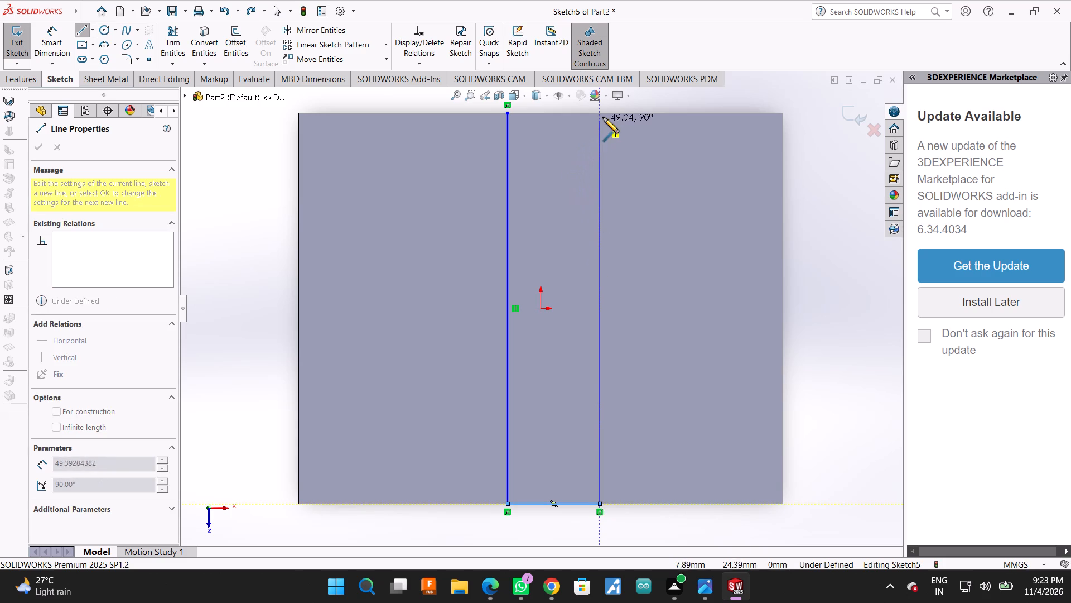
pyautogui.click(603, 114)
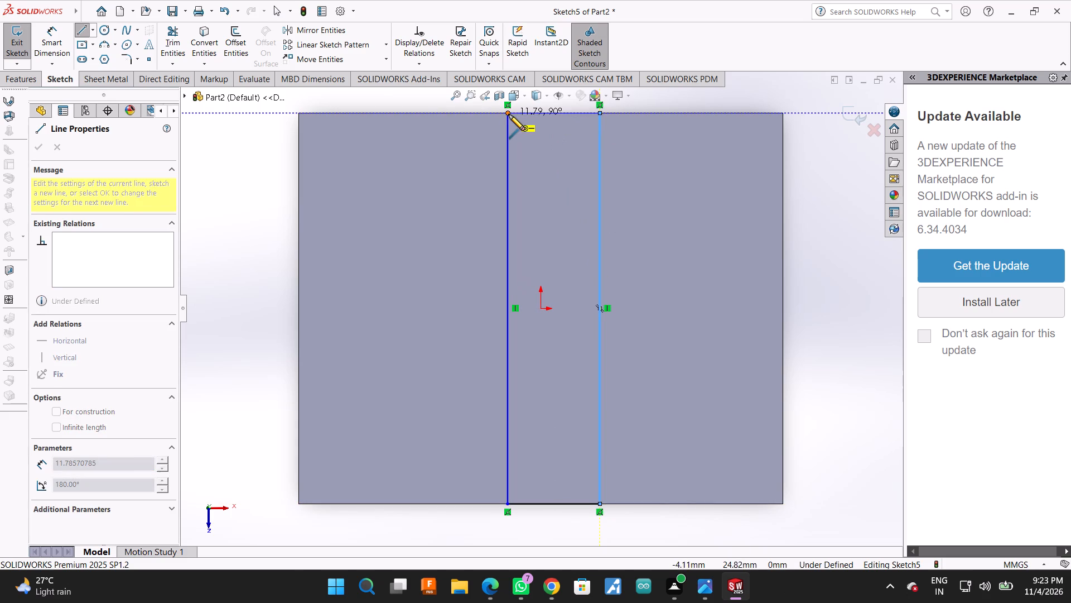
pyautogui.click(509, 112)
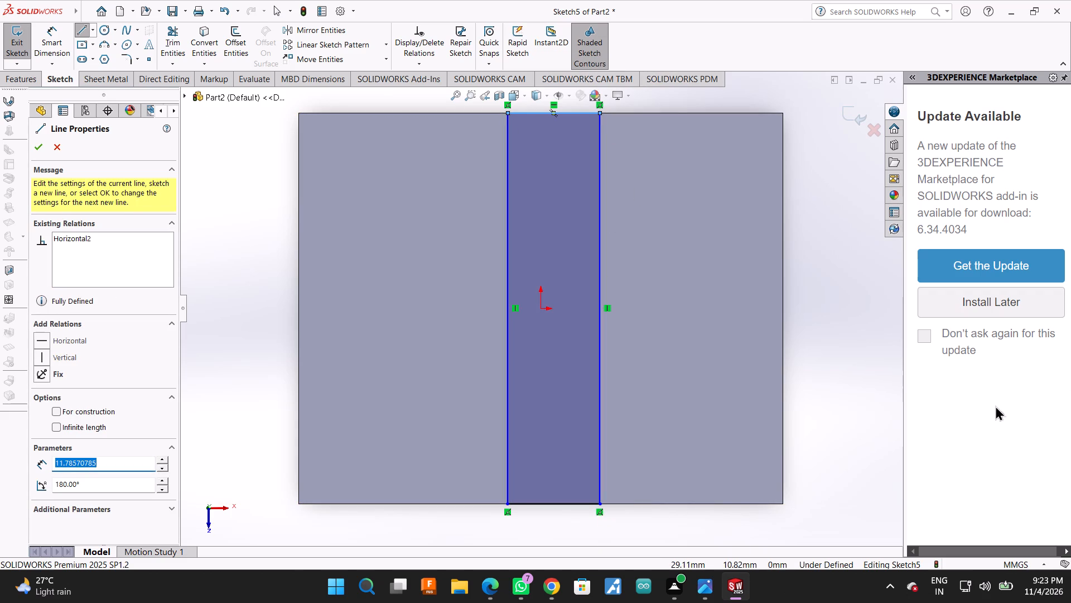
pyautogui.scroll(3, 951, 398)
pyautogui.scroll(2, 461, 361)
pyautogui.scroll(-2, 554, 186)
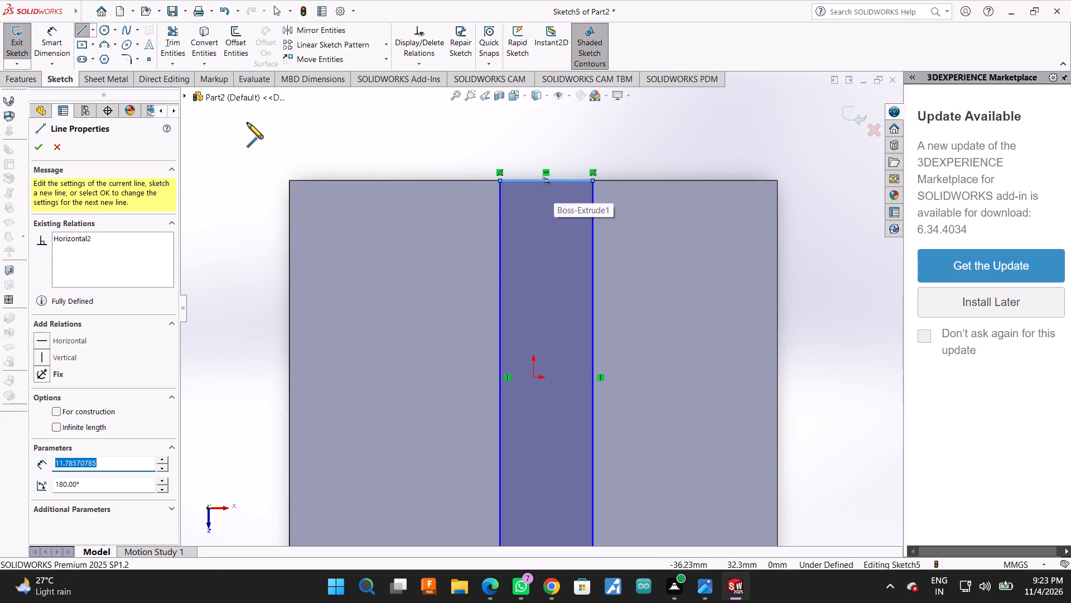
pyautogui.click(42, 146)
# Dimension the strip's -X long edge at 9 mm from the origin.
pyautogui.click(60, 44)
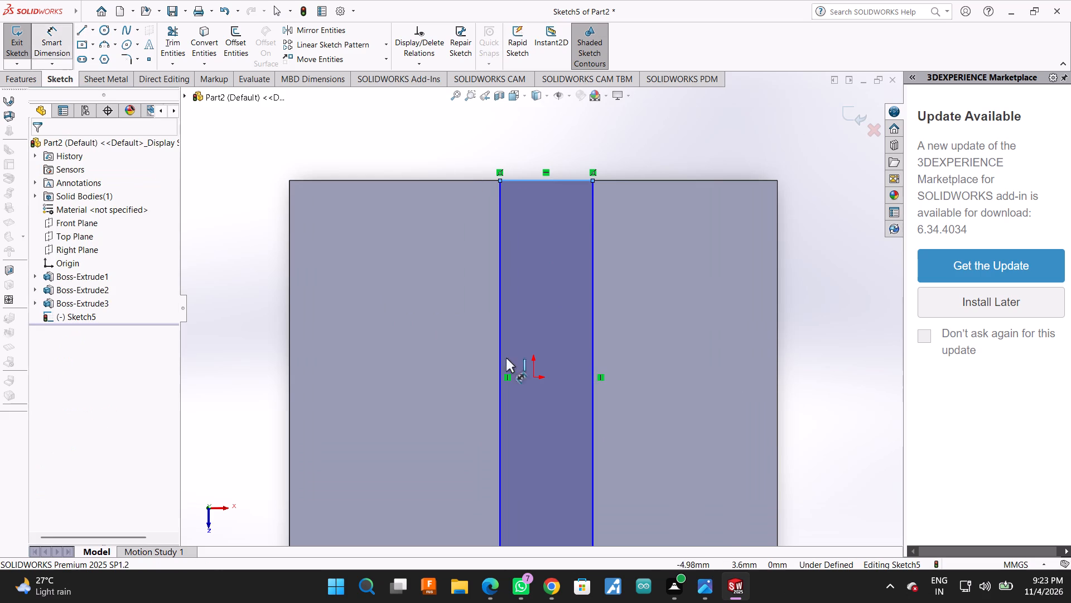
pyautogui.click(497, 353)
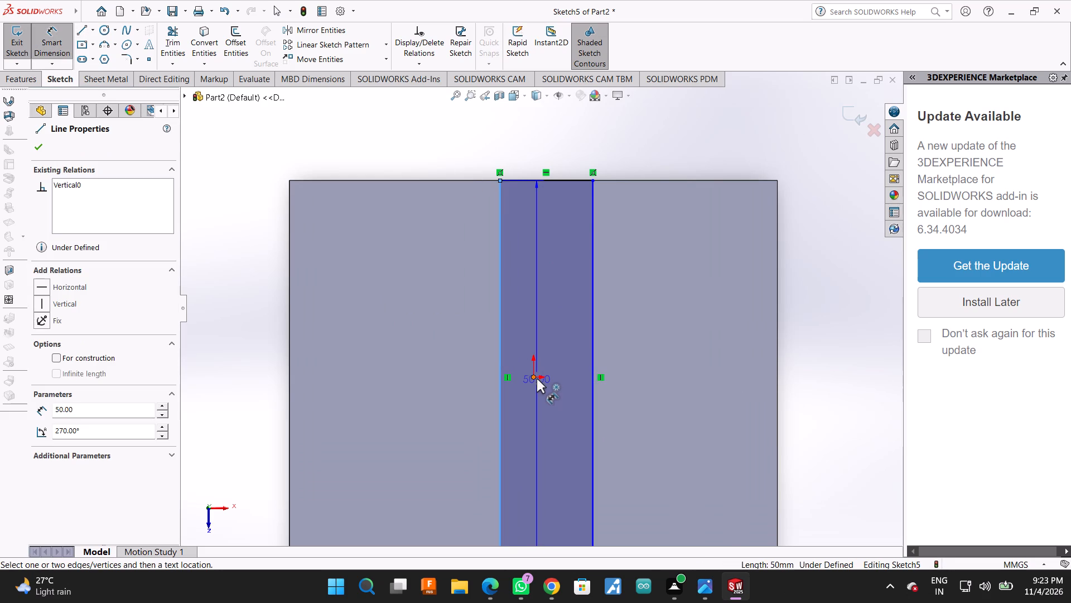
pyautogui.click(537, 376)
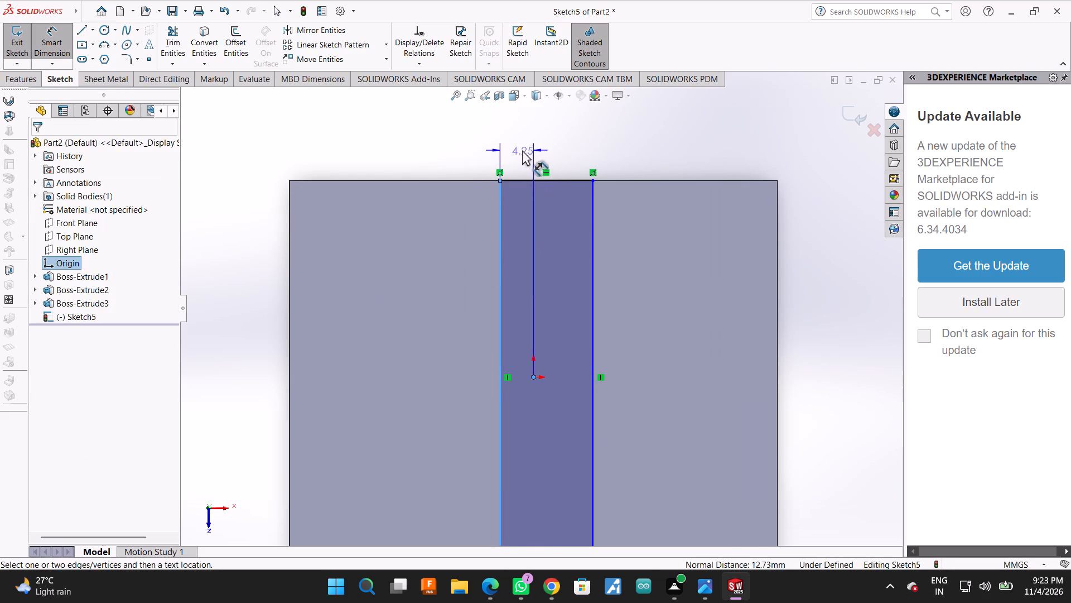
pyautogui.click(519, 151)
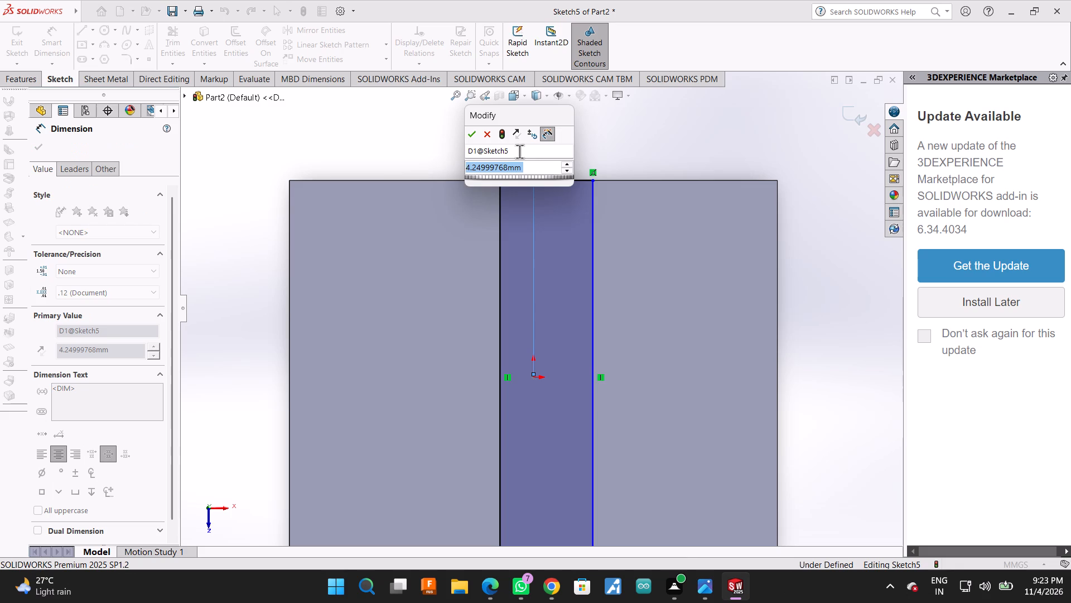
pyautogui.press('4')
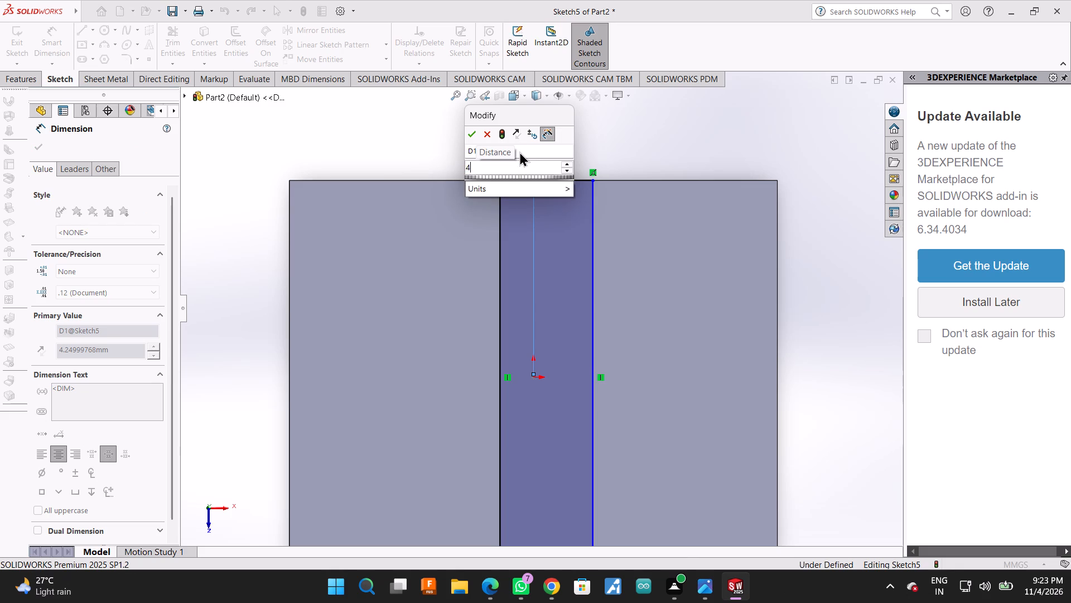
pyautogui.press('BackSpace')
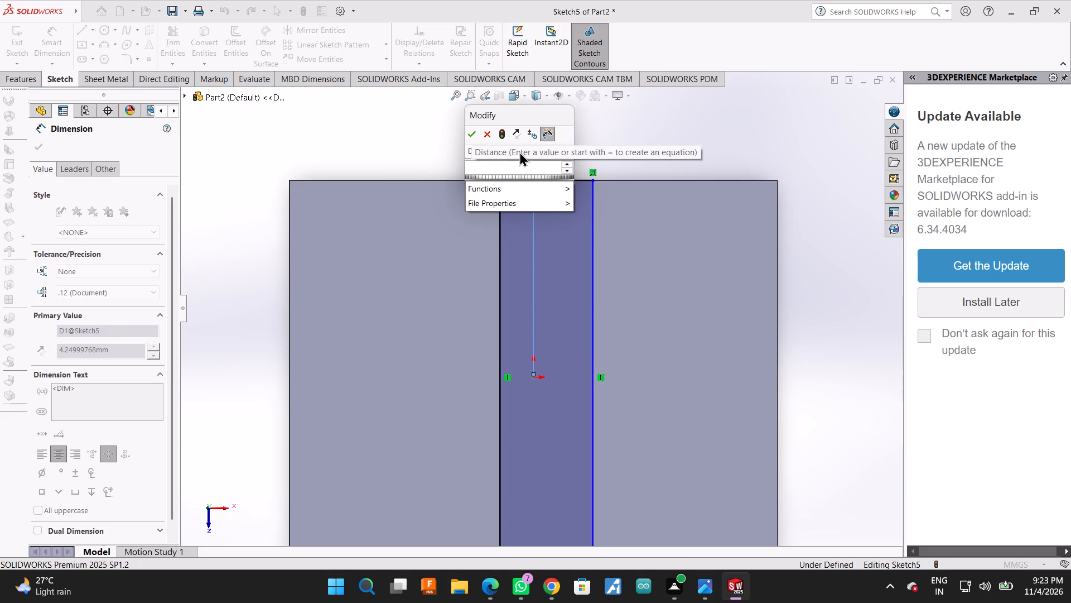
pyautogui.press('9')
pyautogui.press('Return')
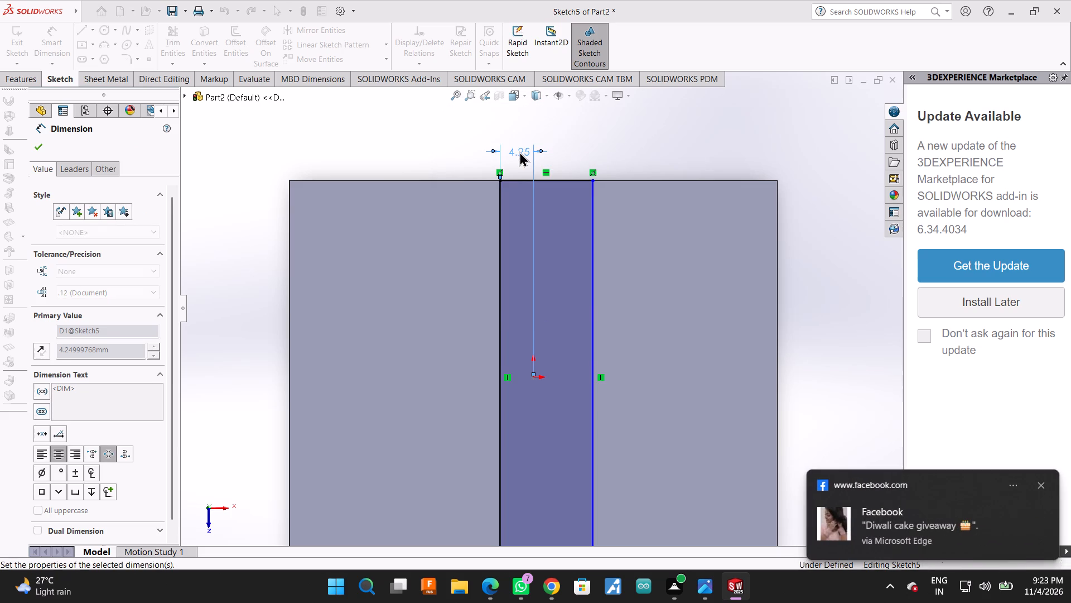
pyautogui.click(1043, 480)
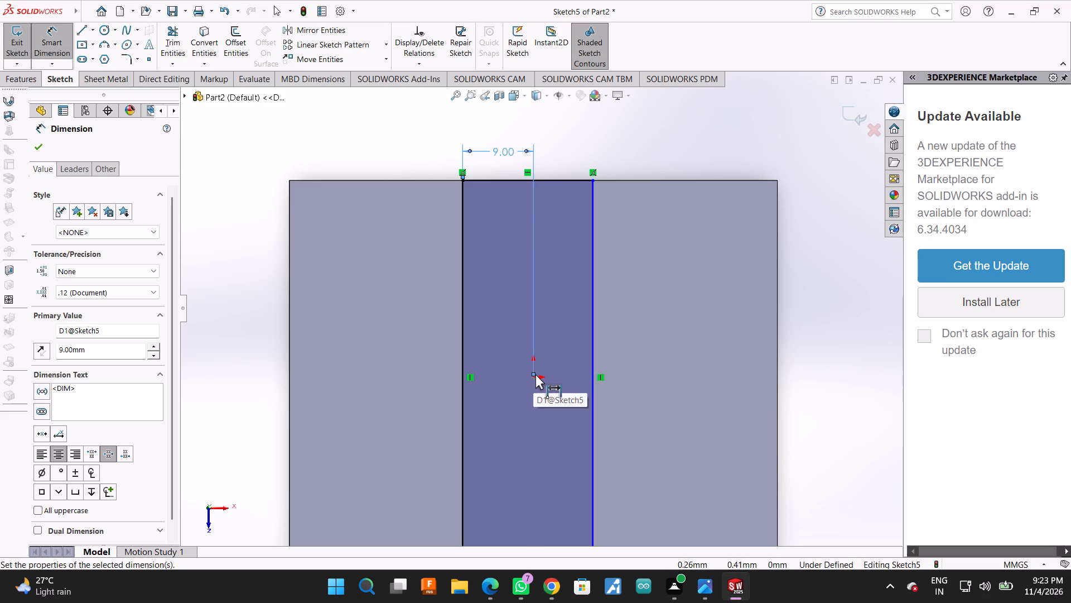
# Dimension the strip's +X long edge at 9 mm from the origin.
pyautogui.click(531, 376)
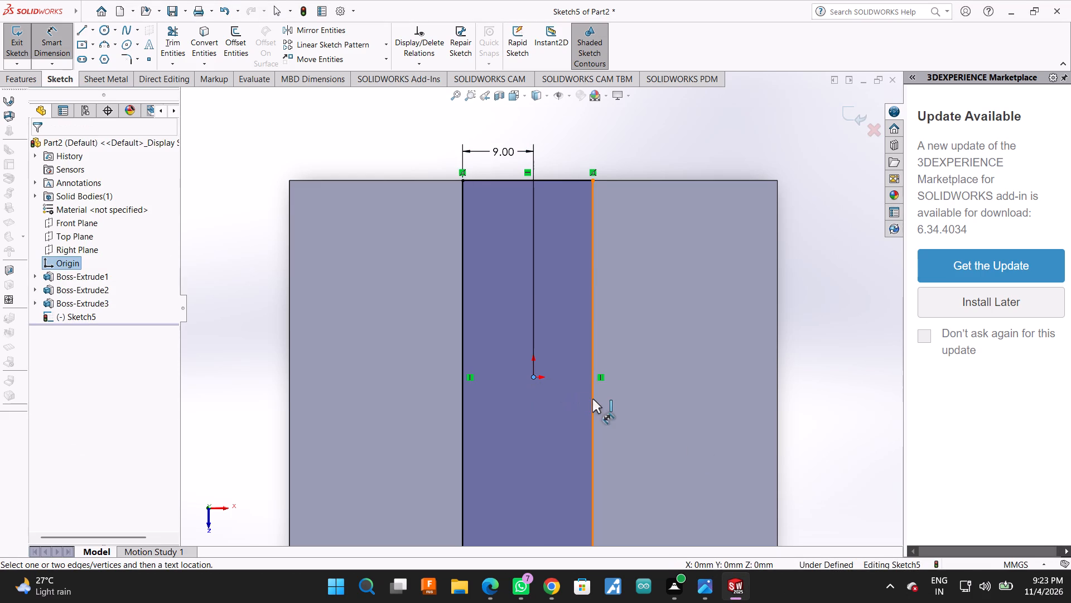
pyautogui.click(592, 399)
pyautogui.click(566, 159)
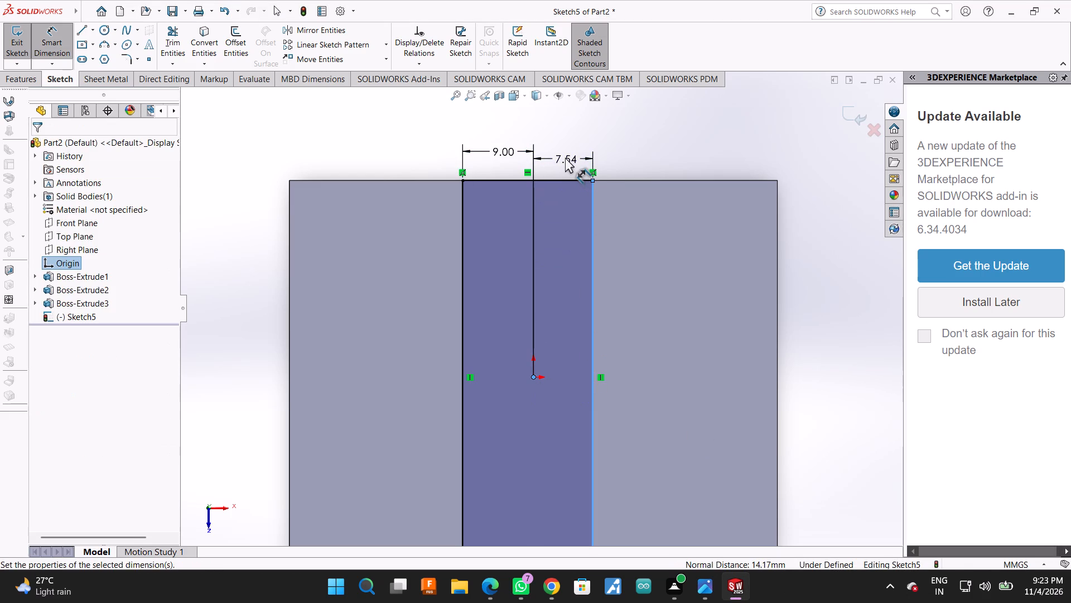
pyautogui.press('9')
pyautogui.press('Return')
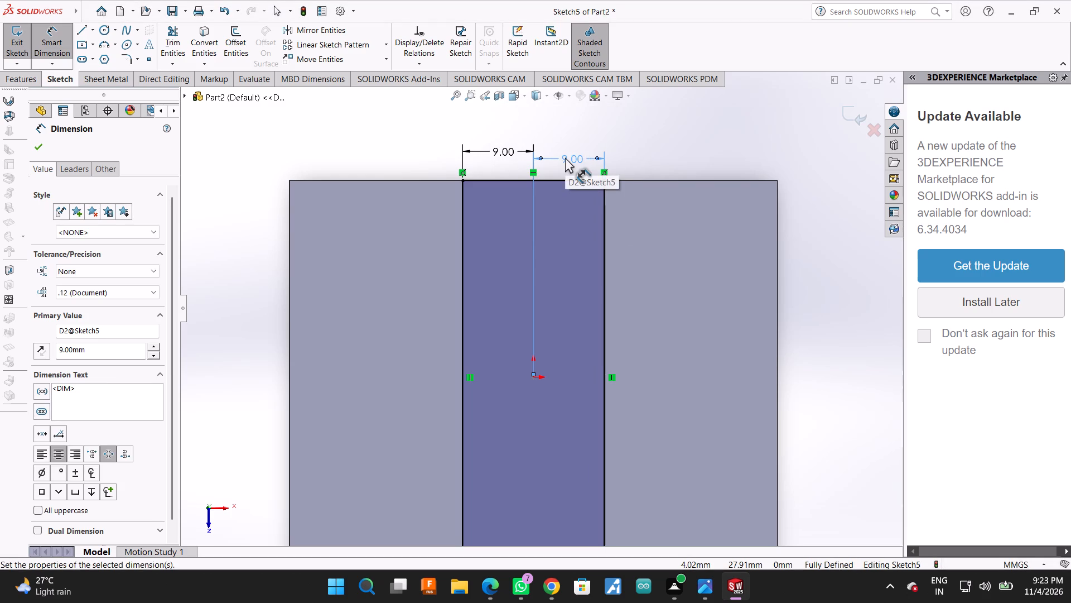
pyautogui.press('Return')
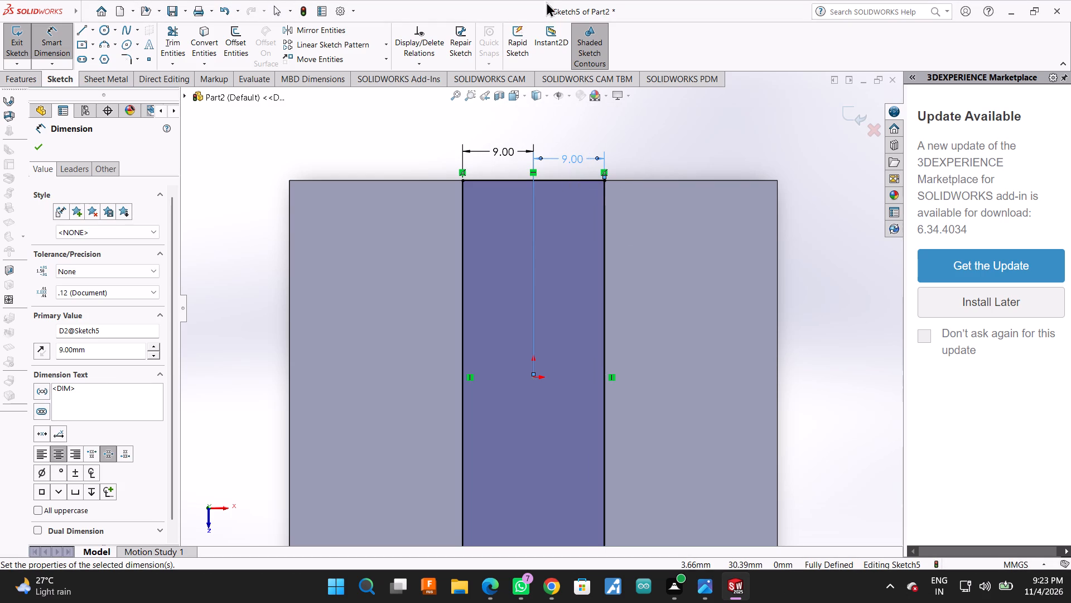
pyautogui.press('Return')
pyautogui.click(45, 147)
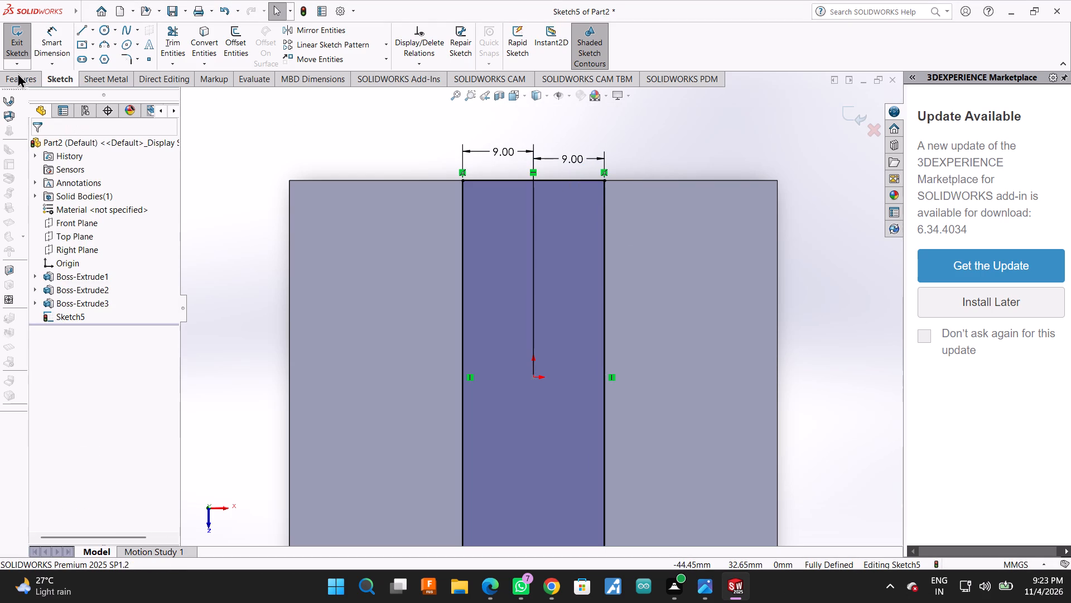
# Extrude the central strip upward from the top face as a merged blind boss with a depth of 110-40, giving 70 mm.
pyautogui.click(17, 76)
pyautogui.click(28, 25)
pyautogui.scroll(7, 435, 202)
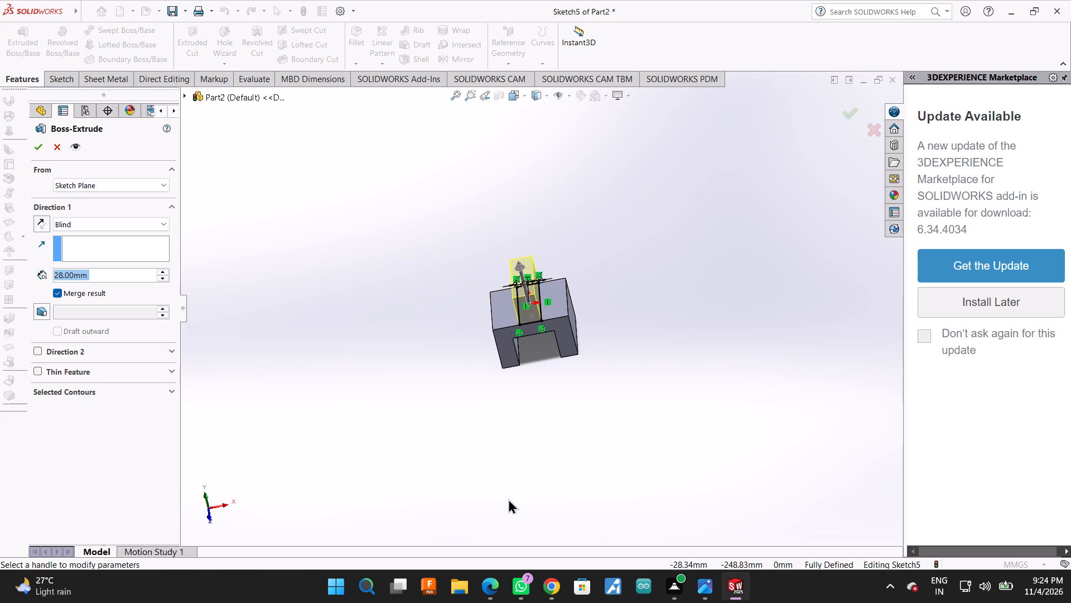
pyautogui.write('110-40')
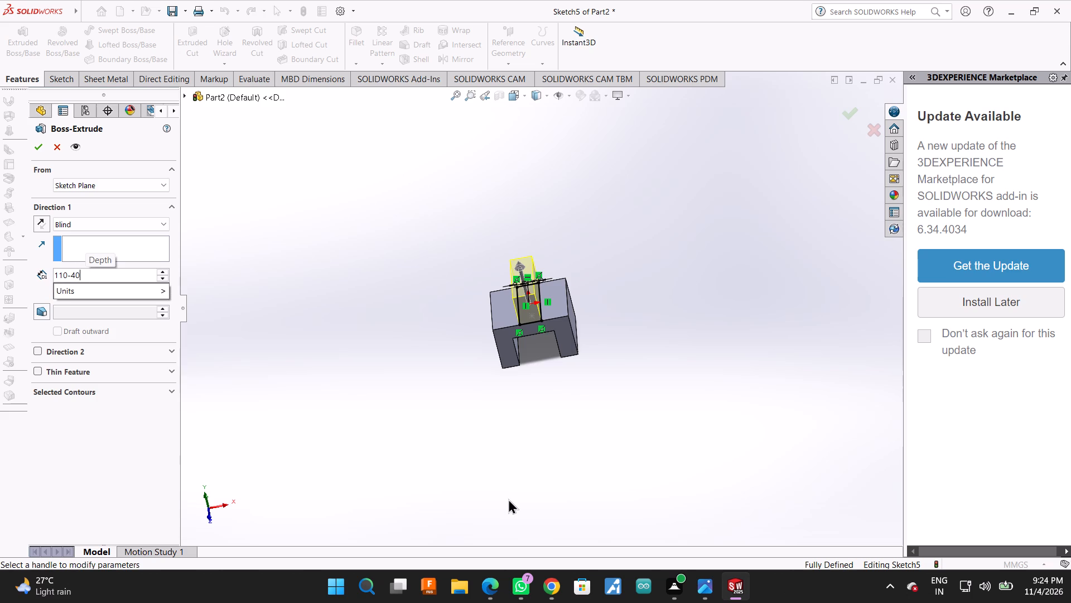
pyautogui.press('Return')
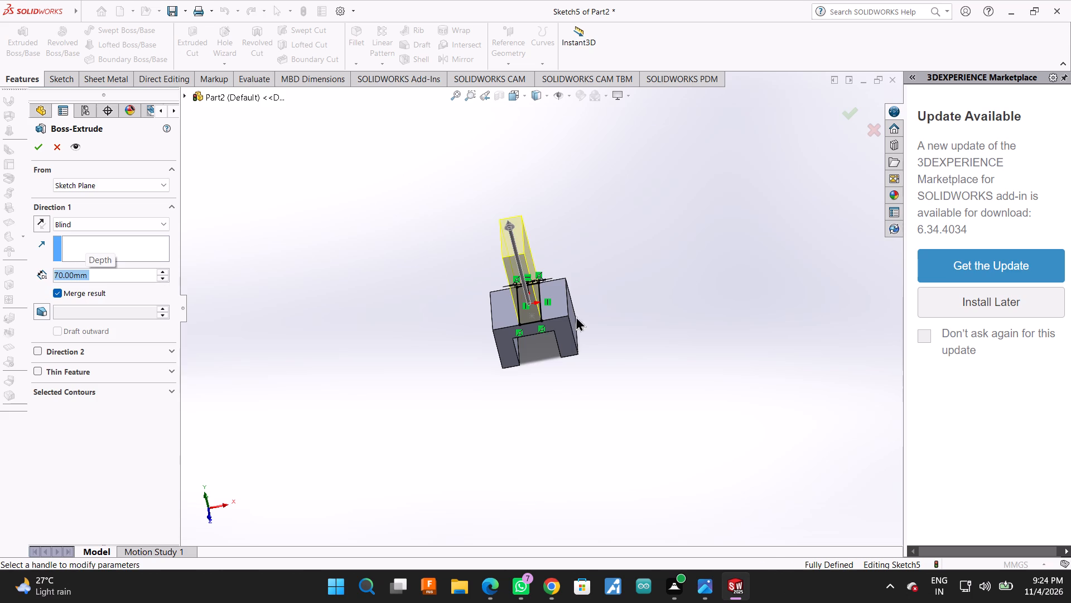
pyautogui.click(43, 150)
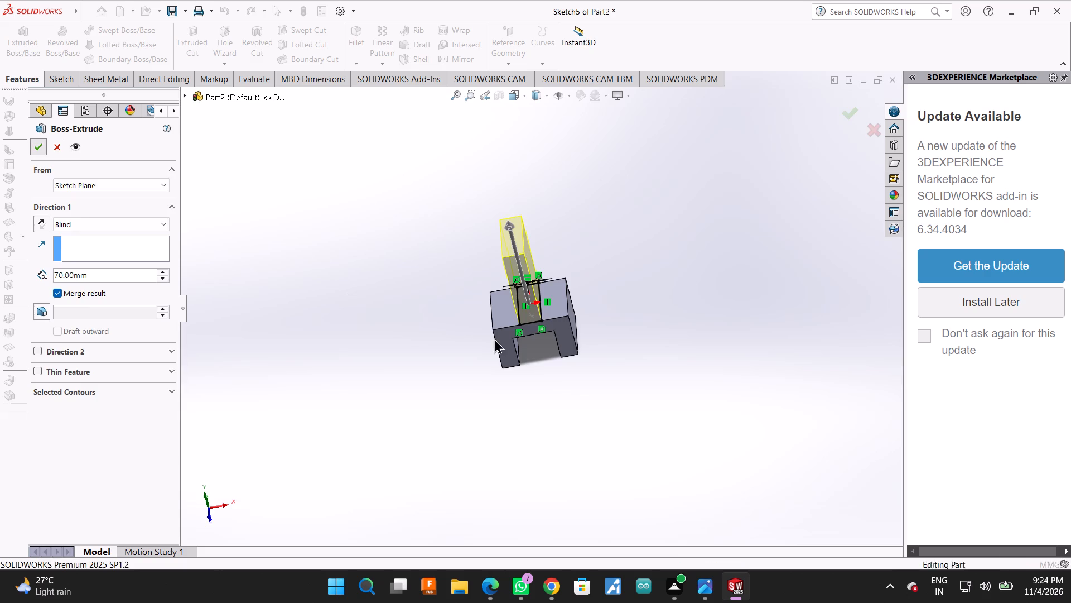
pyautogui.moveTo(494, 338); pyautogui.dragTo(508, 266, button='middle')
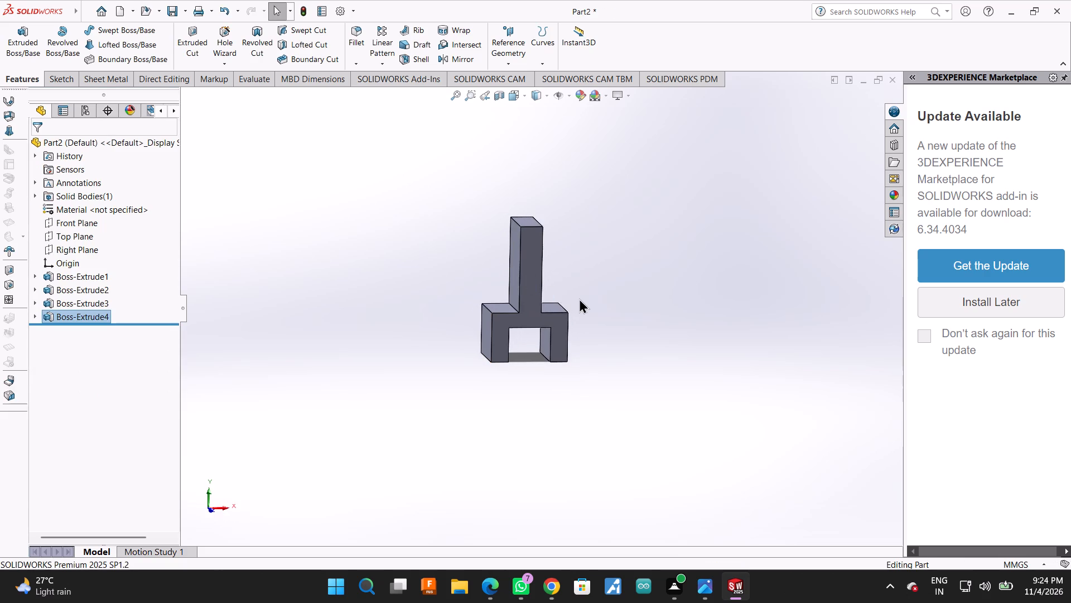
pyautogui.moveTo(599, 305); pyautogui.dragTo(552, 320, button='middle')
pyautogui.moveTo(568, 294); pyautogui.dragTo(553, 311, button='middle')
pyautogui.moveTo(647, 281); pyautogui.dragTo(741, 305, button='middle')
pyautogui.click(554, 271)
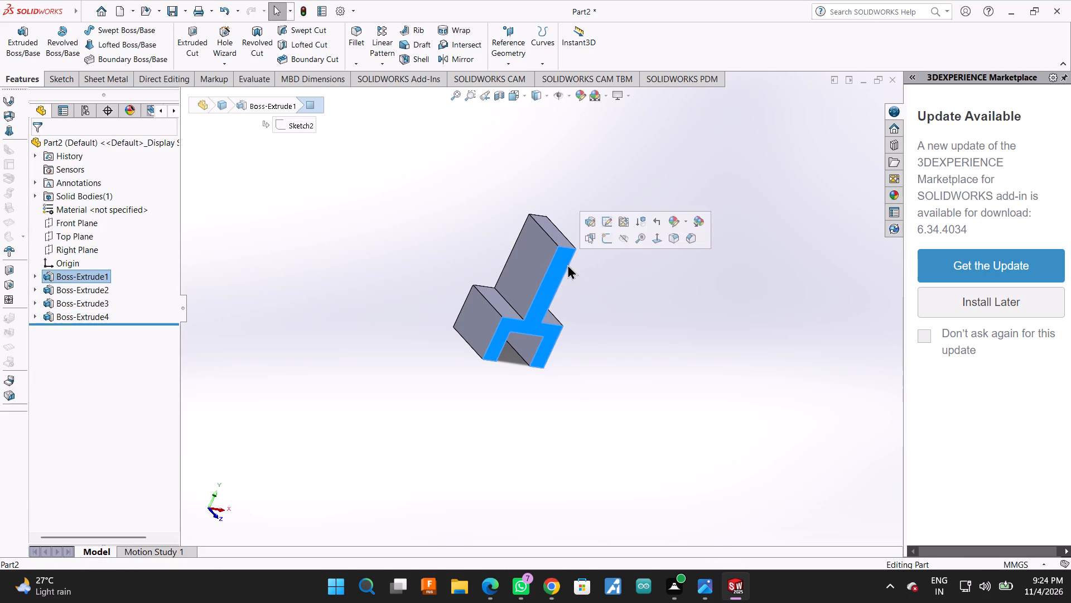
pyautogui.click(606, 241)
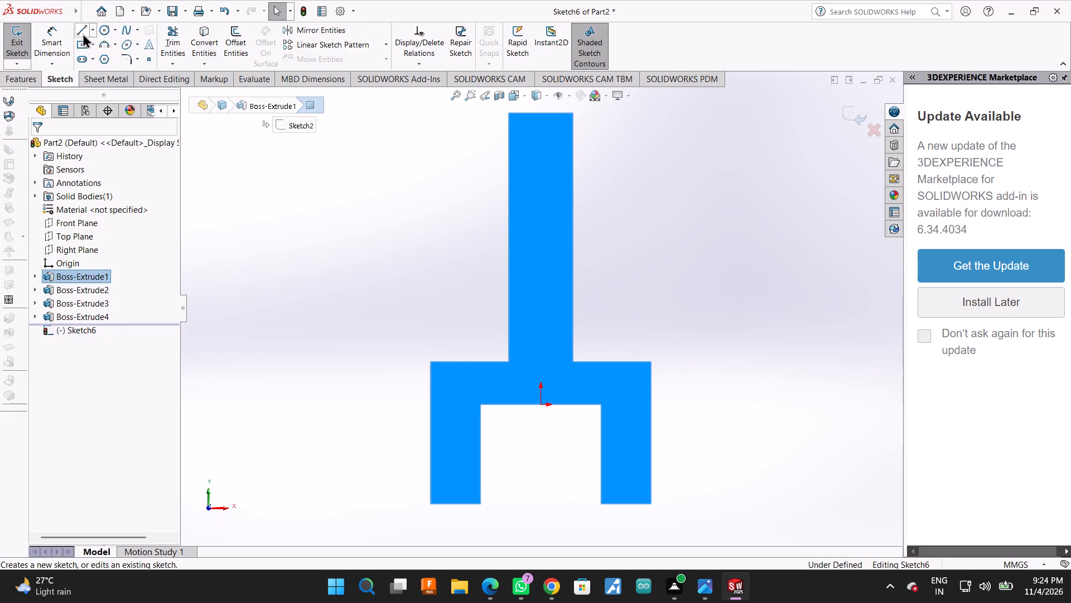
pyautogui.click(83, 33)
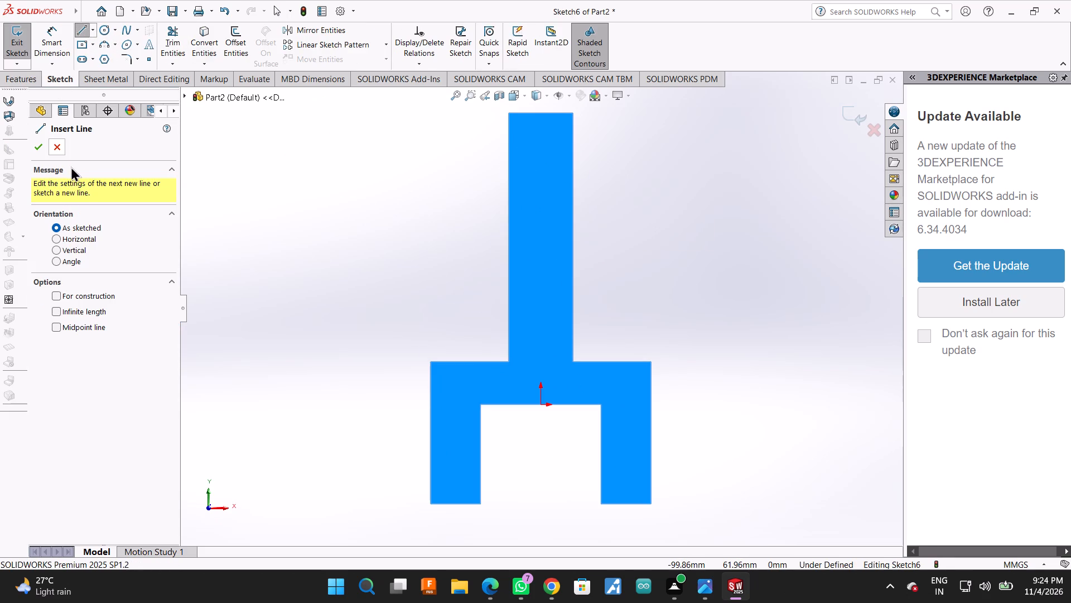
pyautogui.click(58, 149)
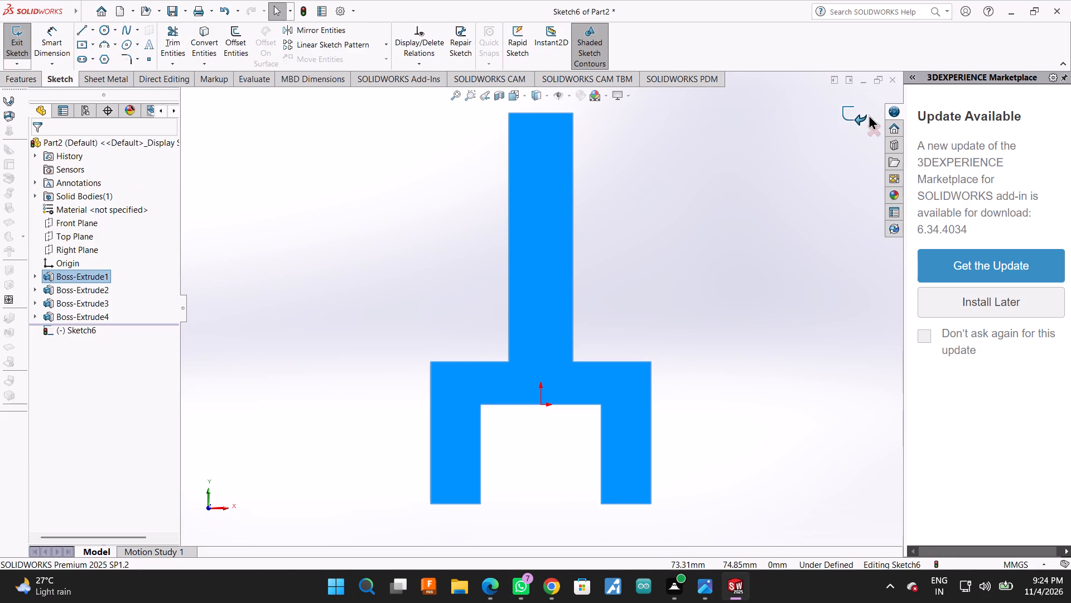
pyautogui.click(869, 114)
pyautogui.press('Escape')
# On the upright's +X side face, sketch two concentric circles of about 45 mm and 33 mm diameter centred on the top edge's midpoint.
pyautogui.scroll(1, 628, 283)
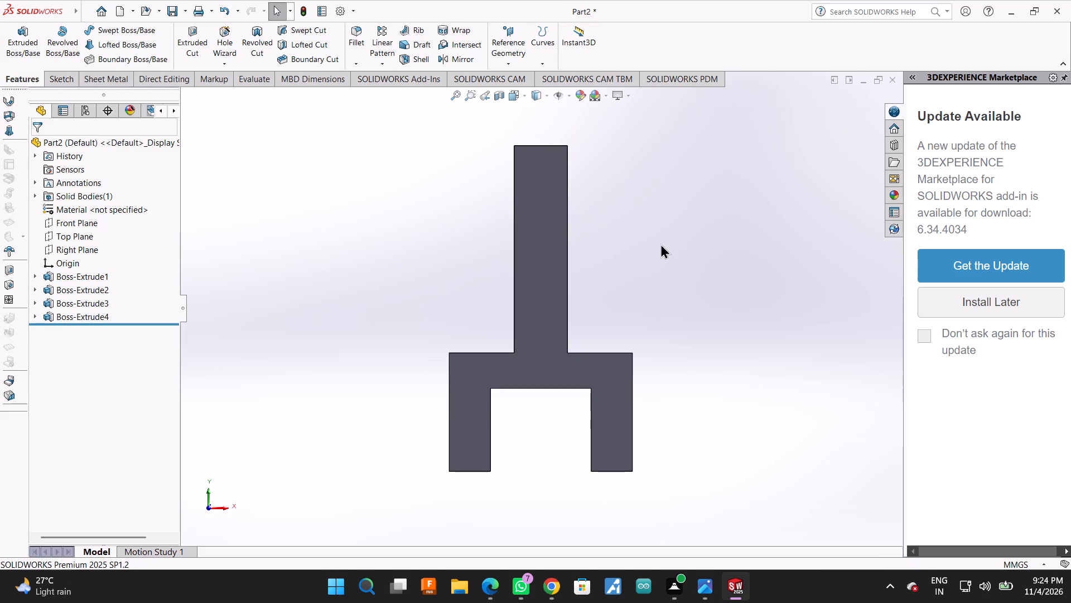
pyautogui.moveTo(679, 216); pyautogui.dragTo(637, 290, button='middle')
pyautogui.click(570, 278)
pyautogui.click(616, 250)
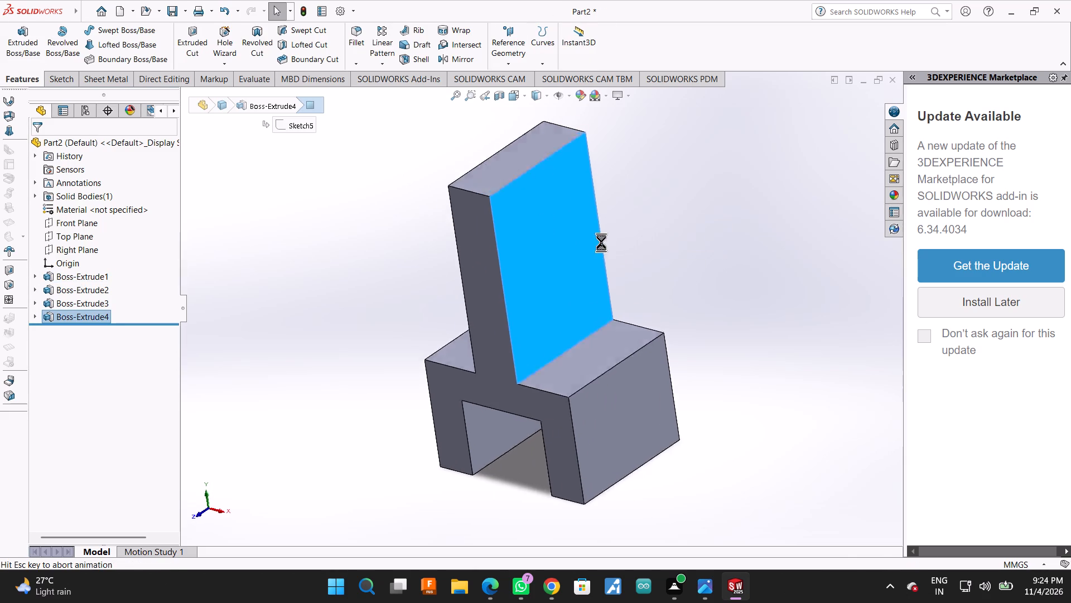
pyautogui.click(102, 28)
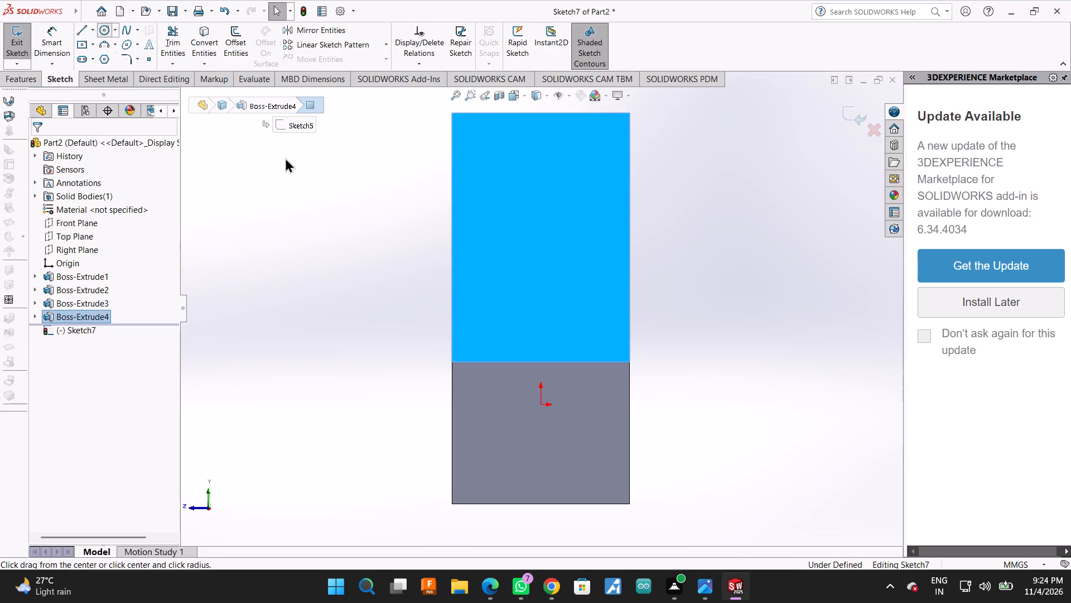
pyautogui.scroll(2, 427, 218)
pyautogui.scroll(-1, 500, 128)
pyautogui.scroll(-2, 515, 198)
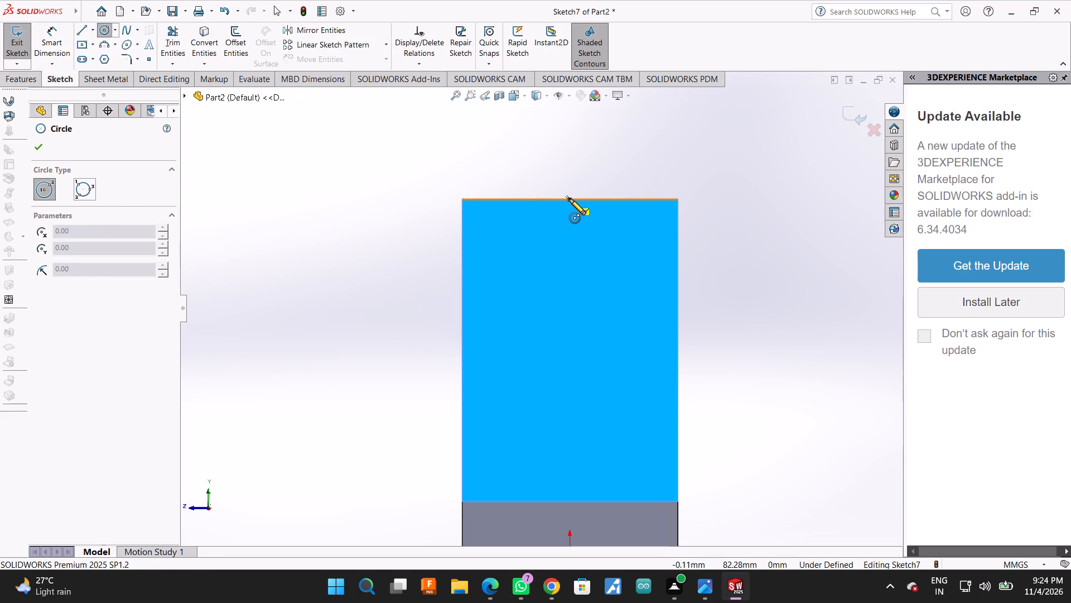
pyautogui.click(569, 200)
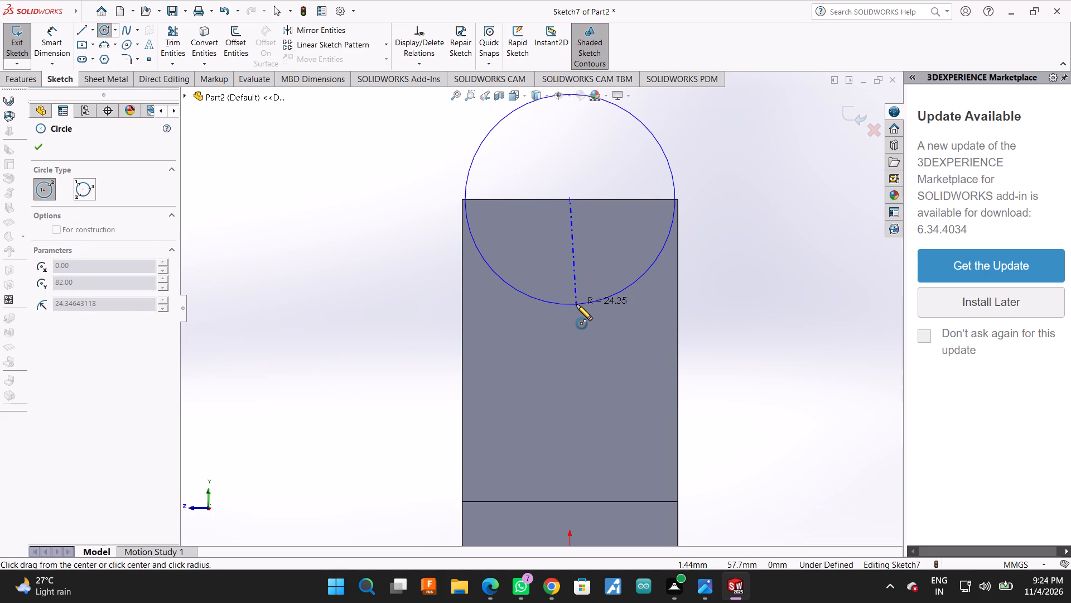
pyautogui.click(667, 204)
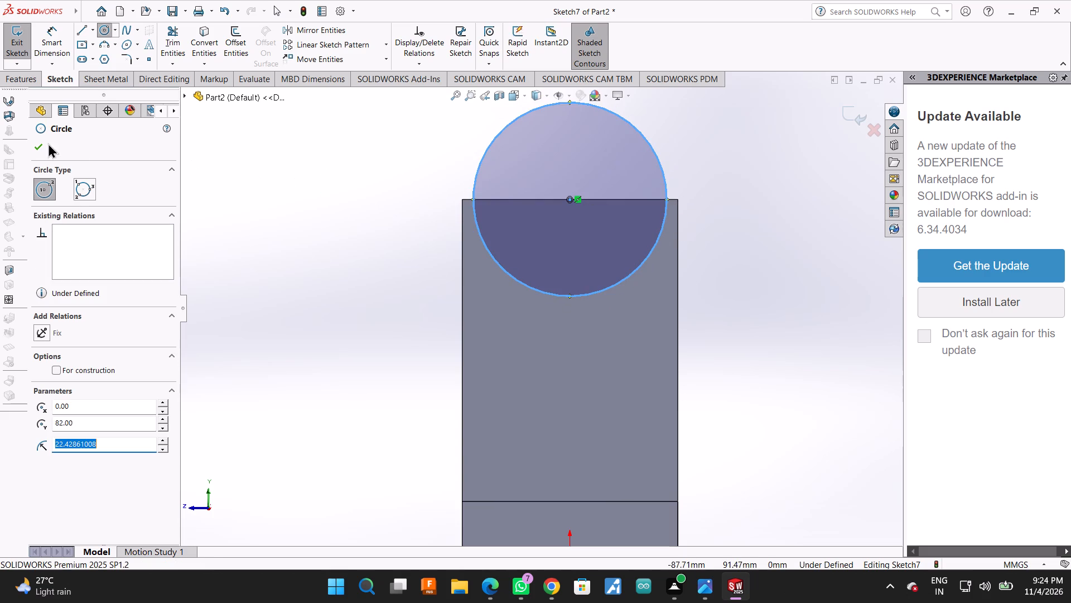
pyautogui.click(569, 200)
pyautogui.click(616, 252)
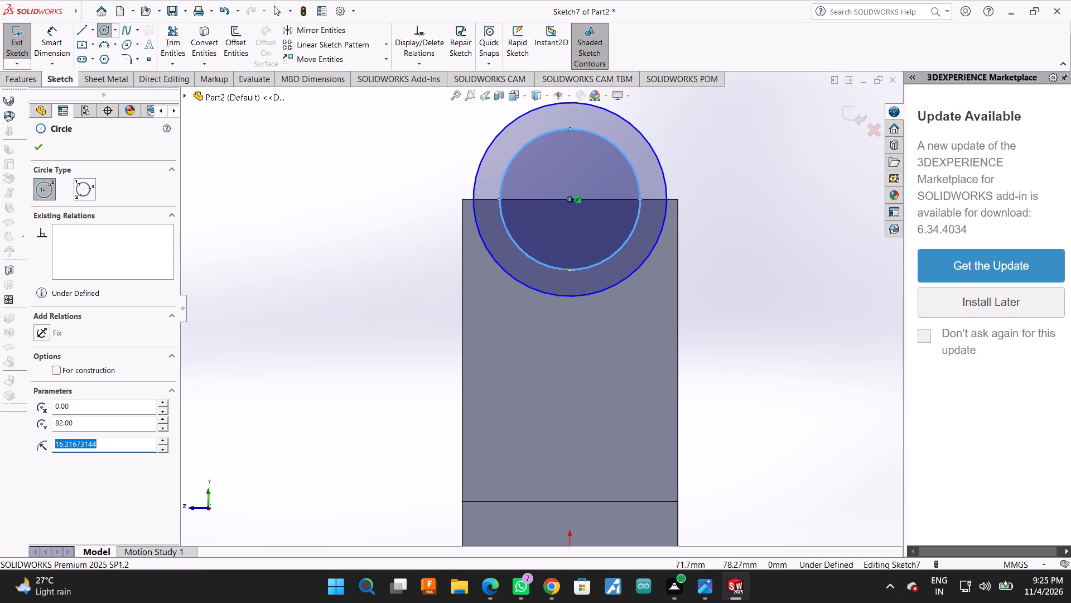
pyautogui.click(44, 146)
# Dimension the outer circle to a diameter of 50 mm.
pyautogui.click(12, 85)
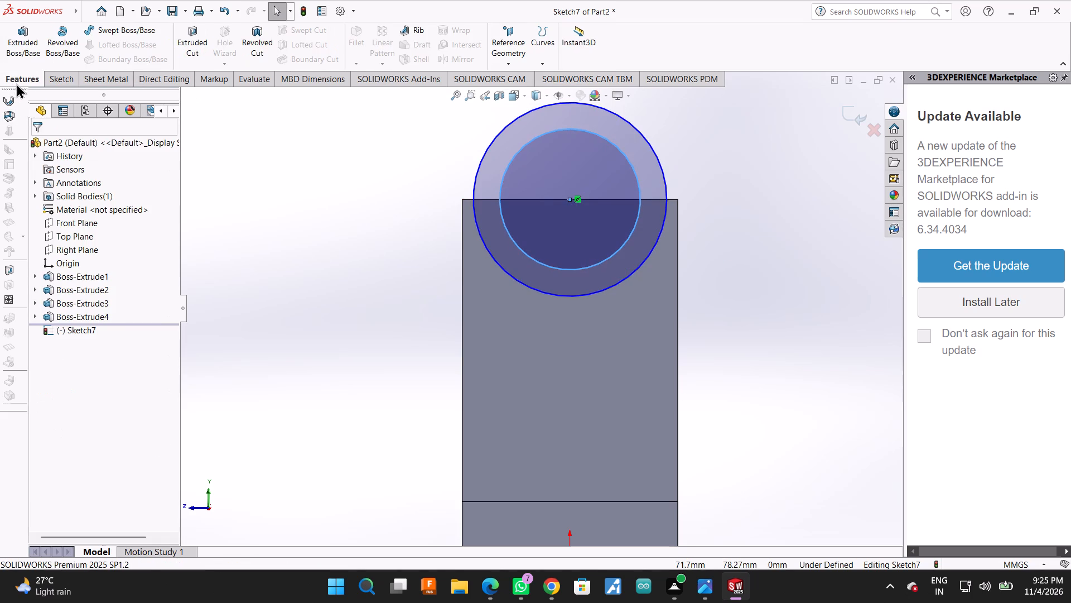
pyautogui.click(52, 77)
pyautogui.click(65, 26)
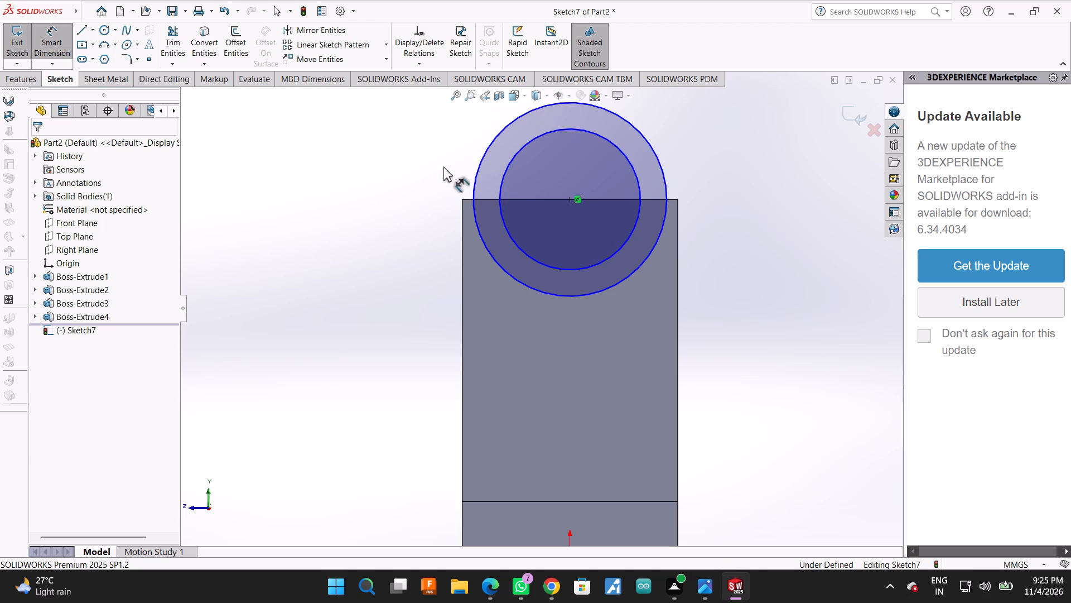
pyautogui.click(660, 166)
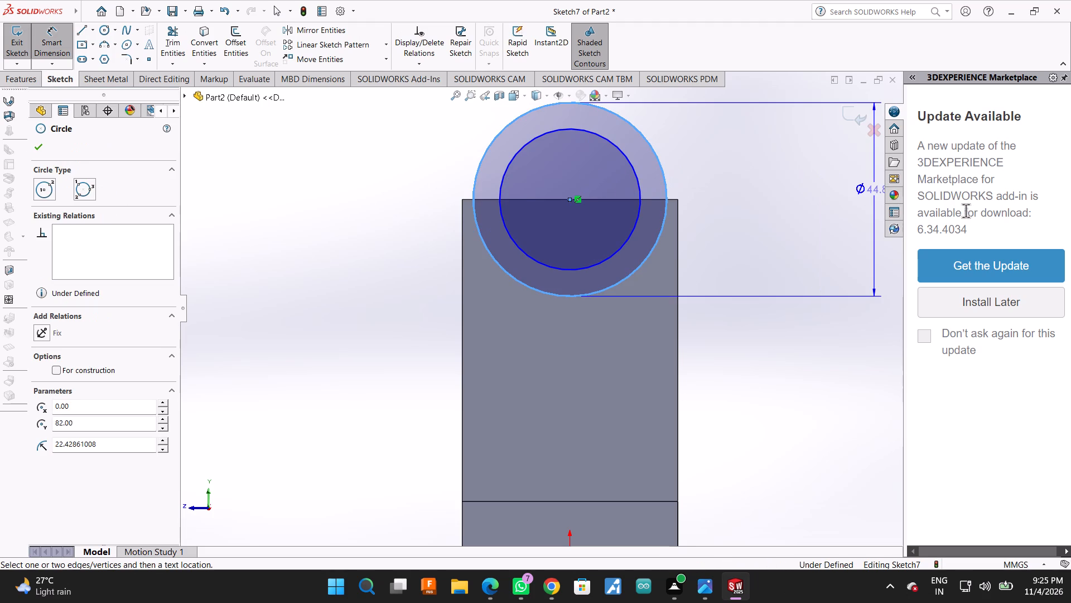
pyautogui.click(824, 185)
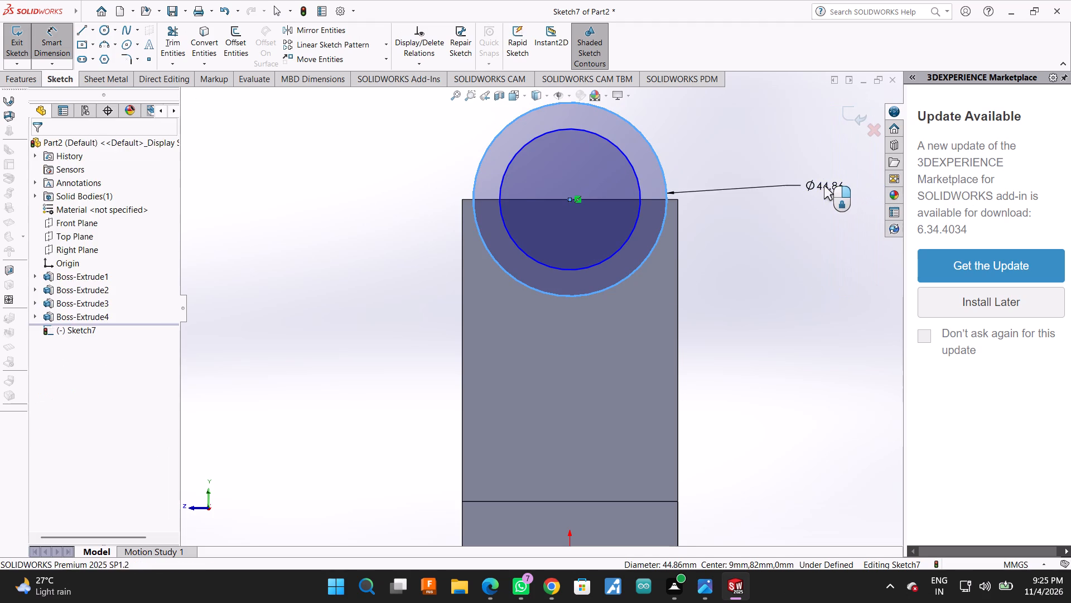
pyautogui.write('50')
pyautogui.press('Return')
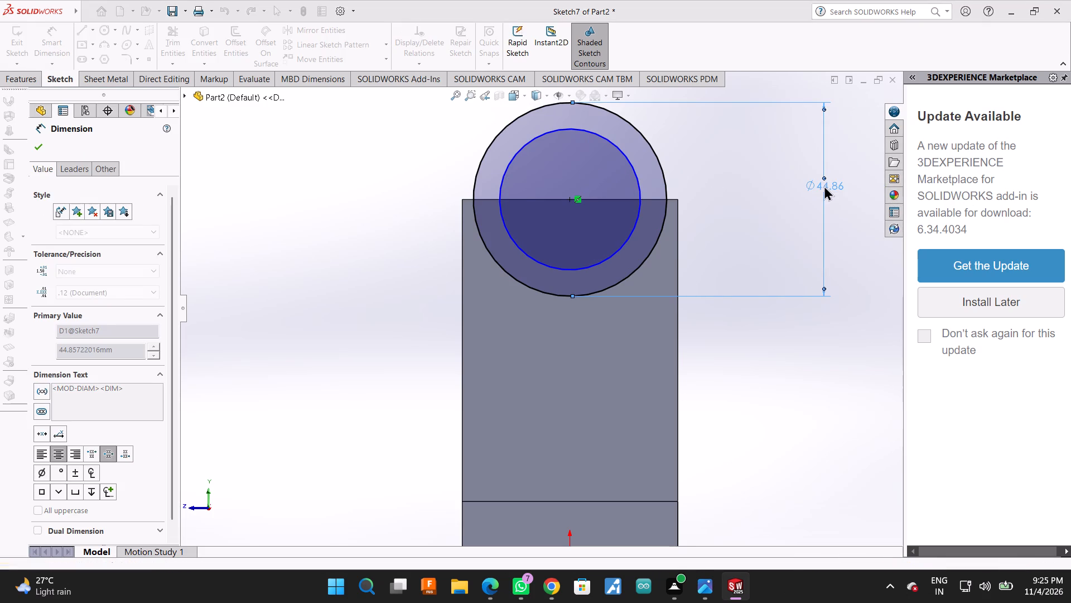
# Dimension the inner circle to a diameter of 25 mm.
pyautogui.click(638, 194)
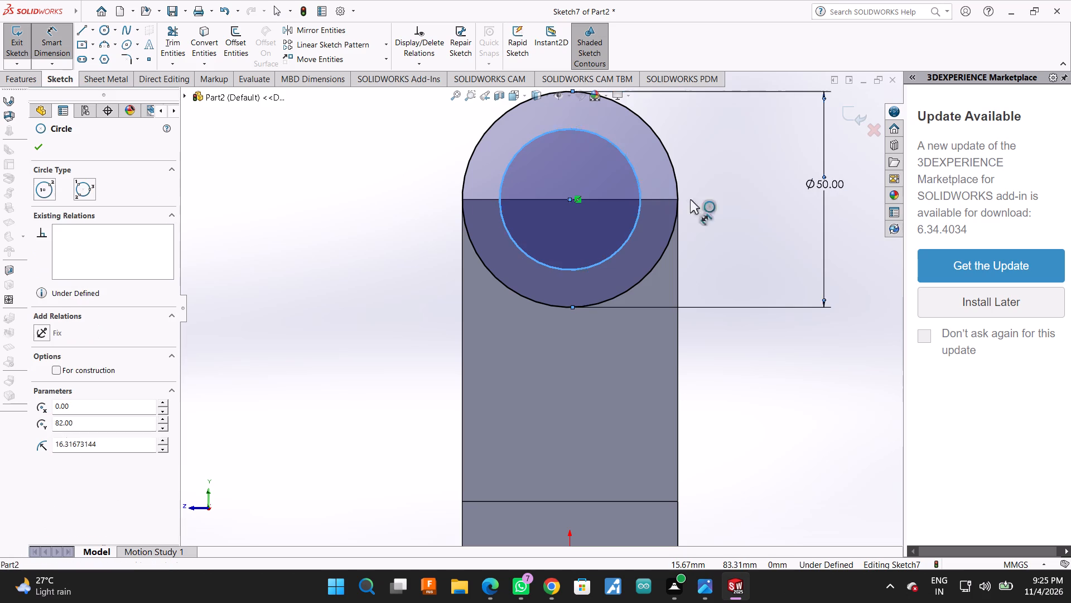
pyautogui.click(740, 194)
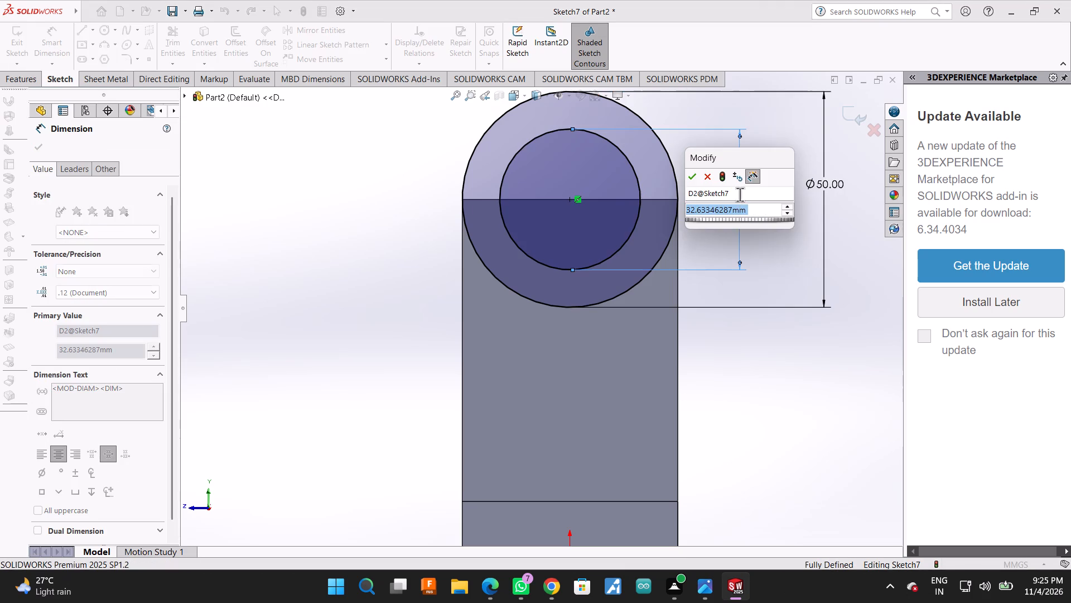
pyautogui.write('25')
pyautogui.press('Return')
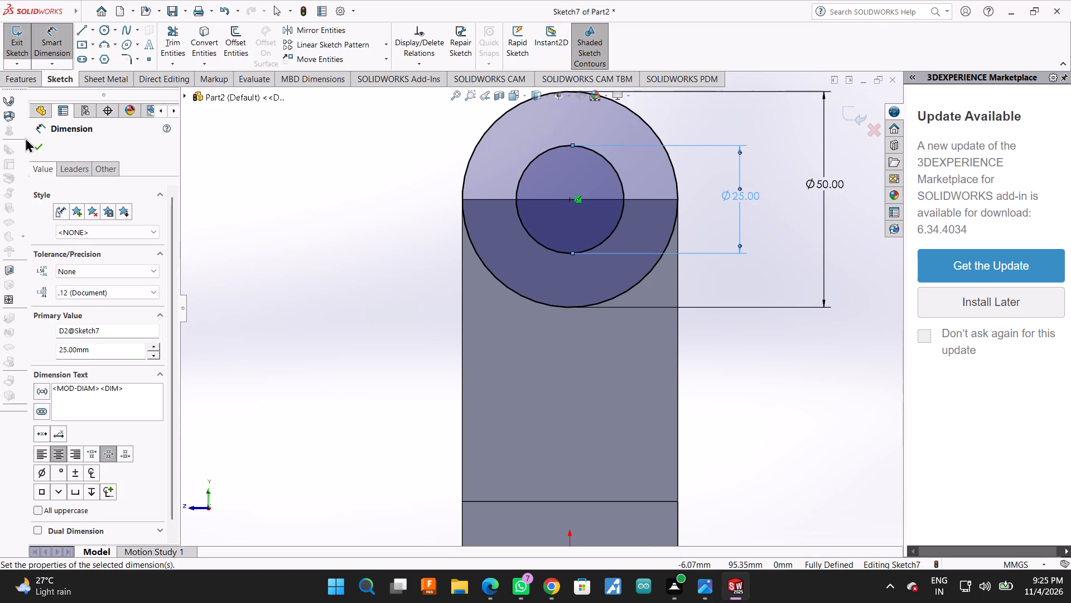
pyautogui.click(31, 141)
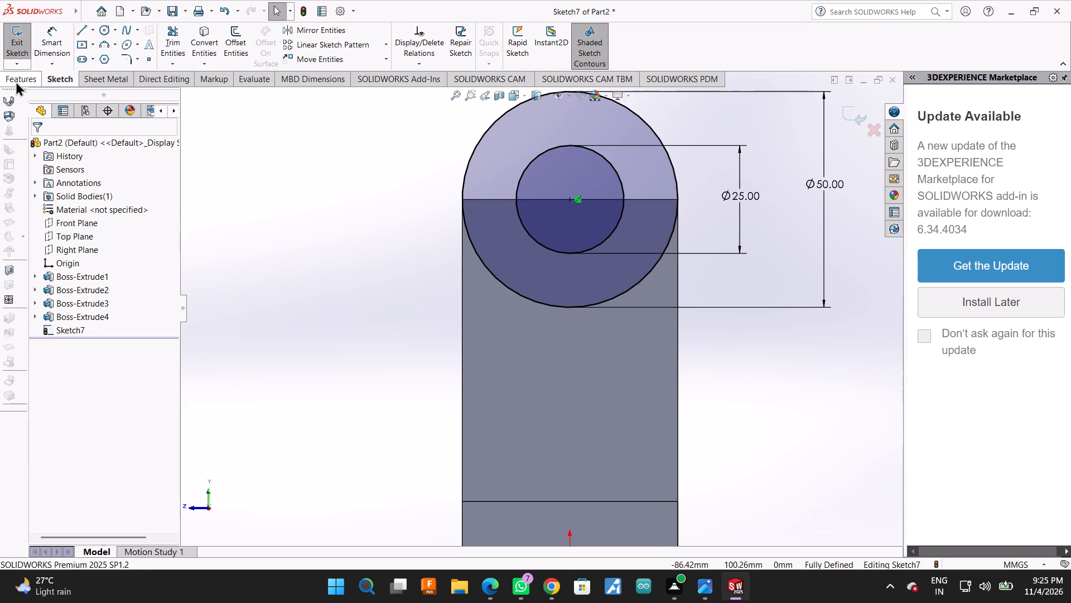
# Extrude the ring between the circles as a merged blind boss, 3 mm outward and 46-3 (43 mm) in the second direction.
pyautogui.click(16, 81)
pyautogui.click(17, 40)
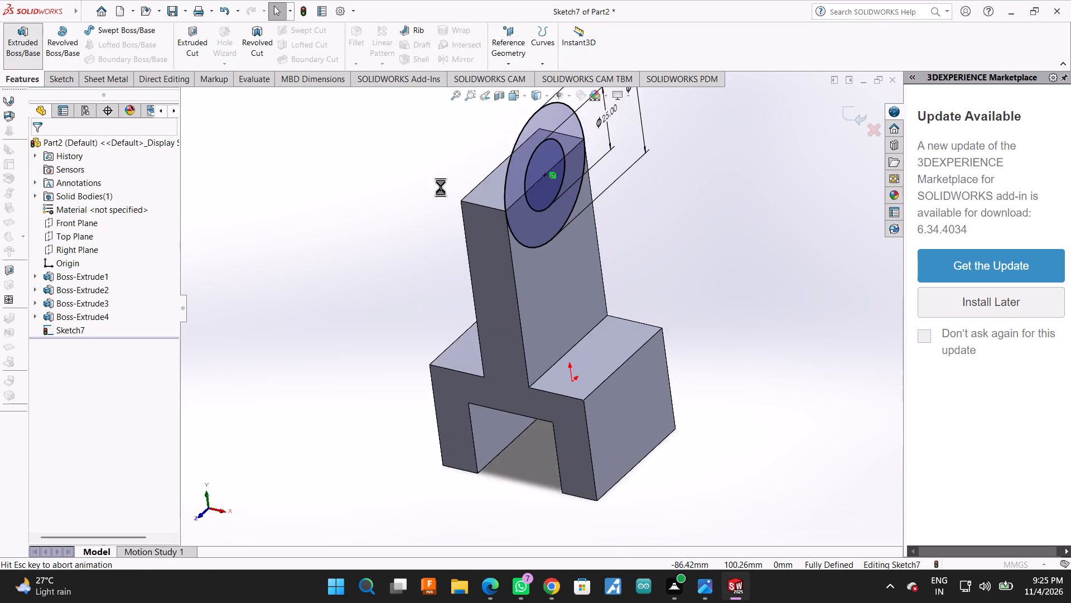
pyautogui.scroll(1, 441, 187)
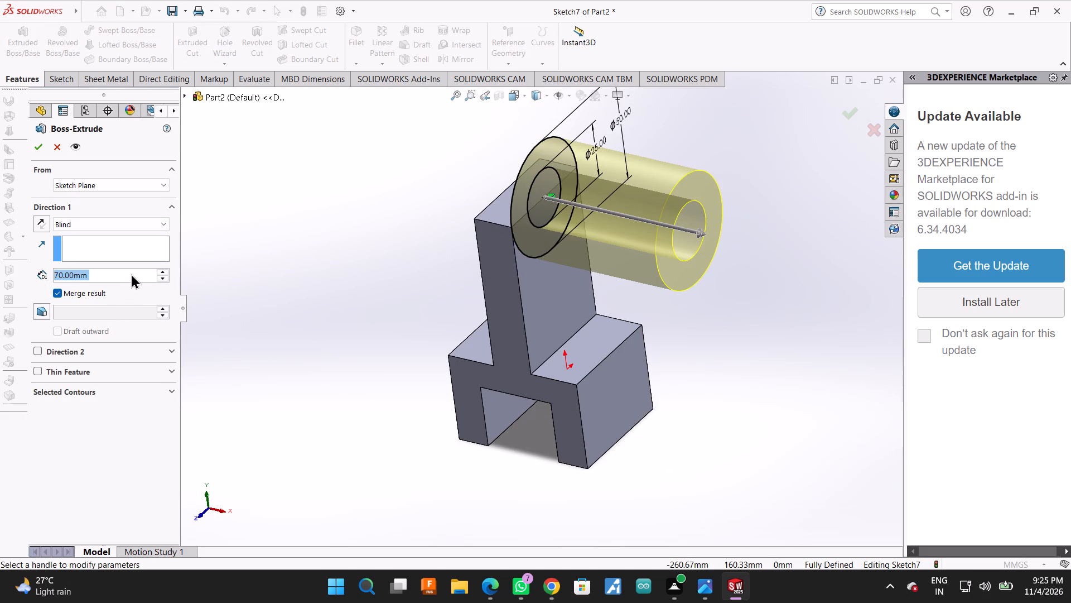
pyautogui.press('3')
pyautogui.press('Return')
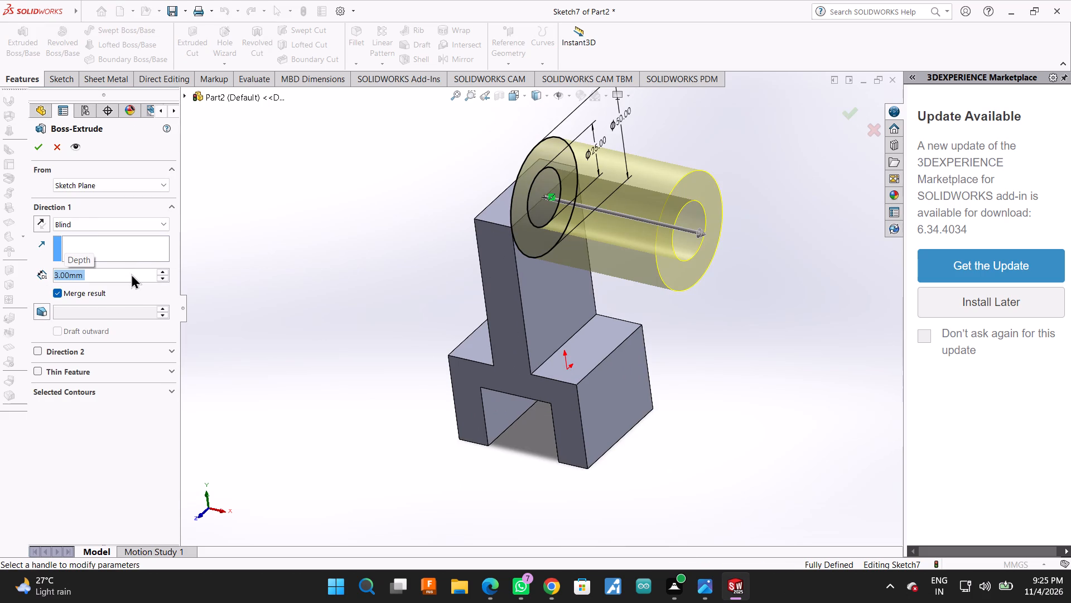
pyautogui.click(36, 347)
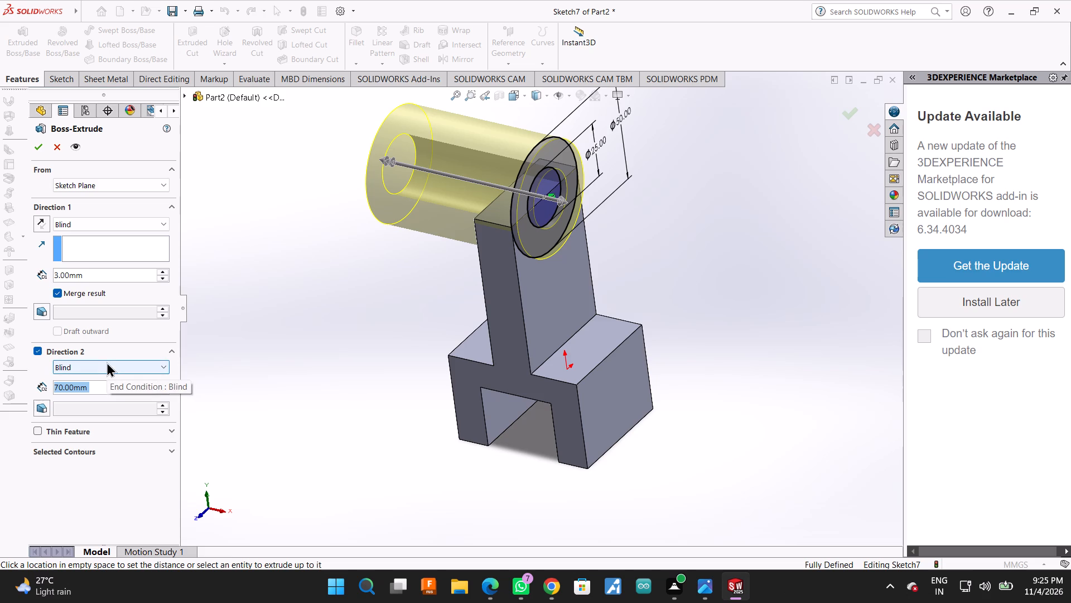
pyautogui.press('3')
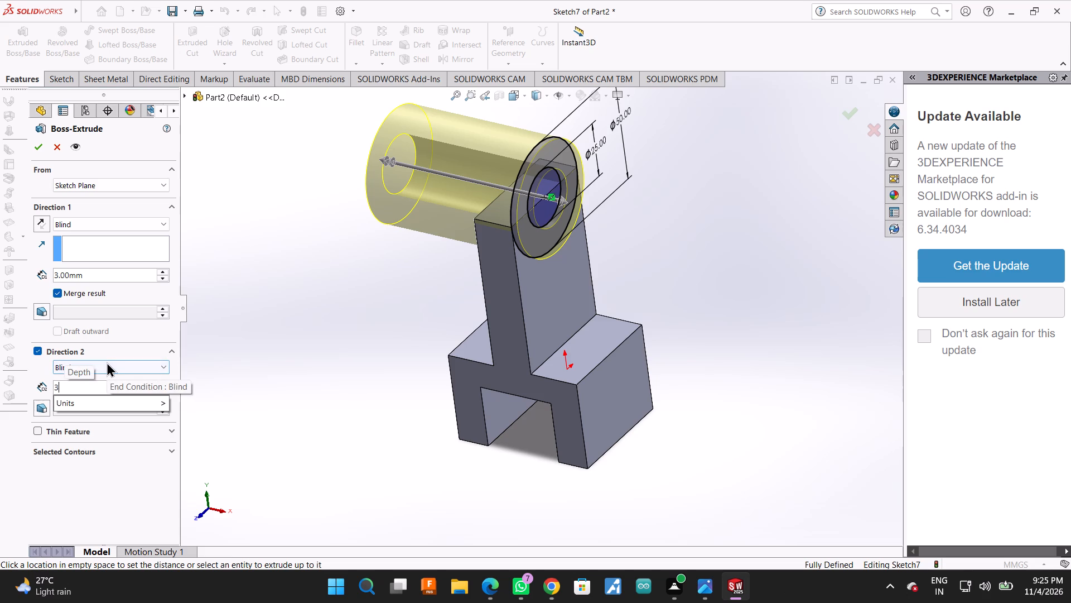
pyautogui.press('BackSpace')
pyautogui.press('4')
pyautogui.write('6-3')
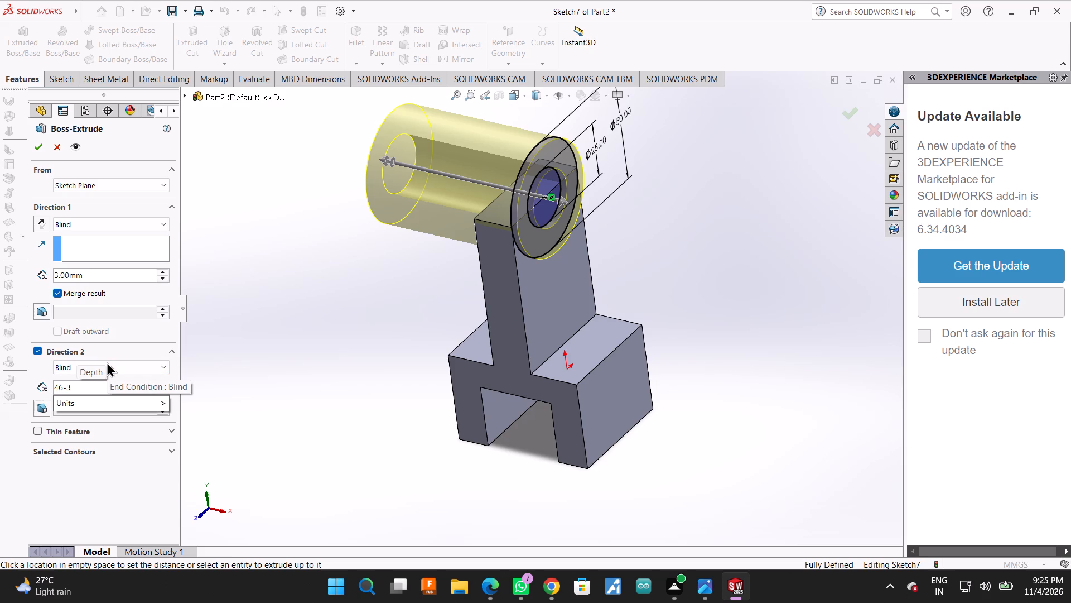
pyautogui.press('Return')
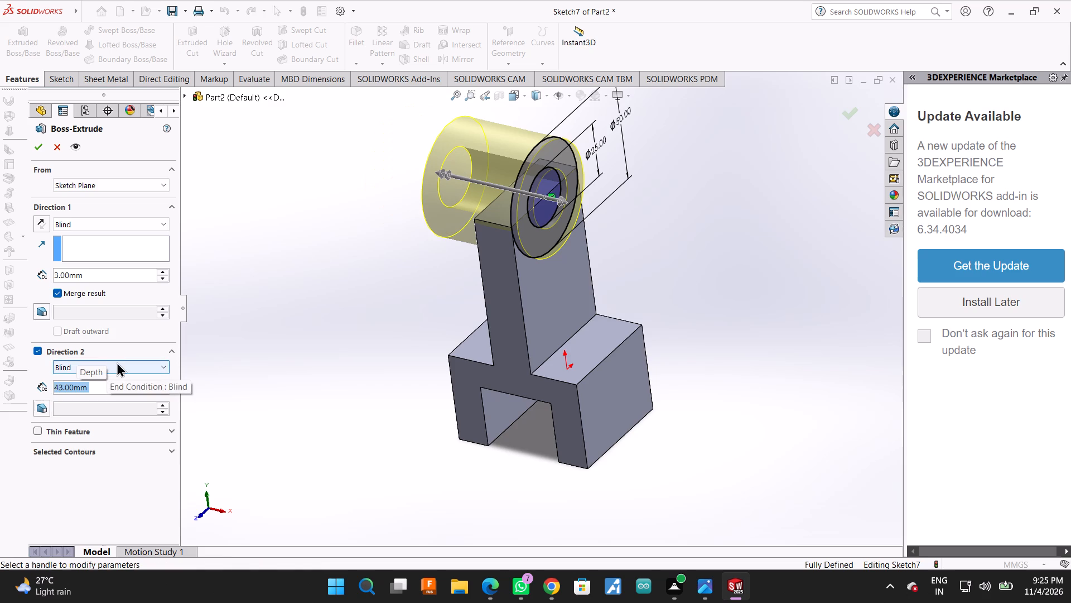
pyautogui.click(36, 150)
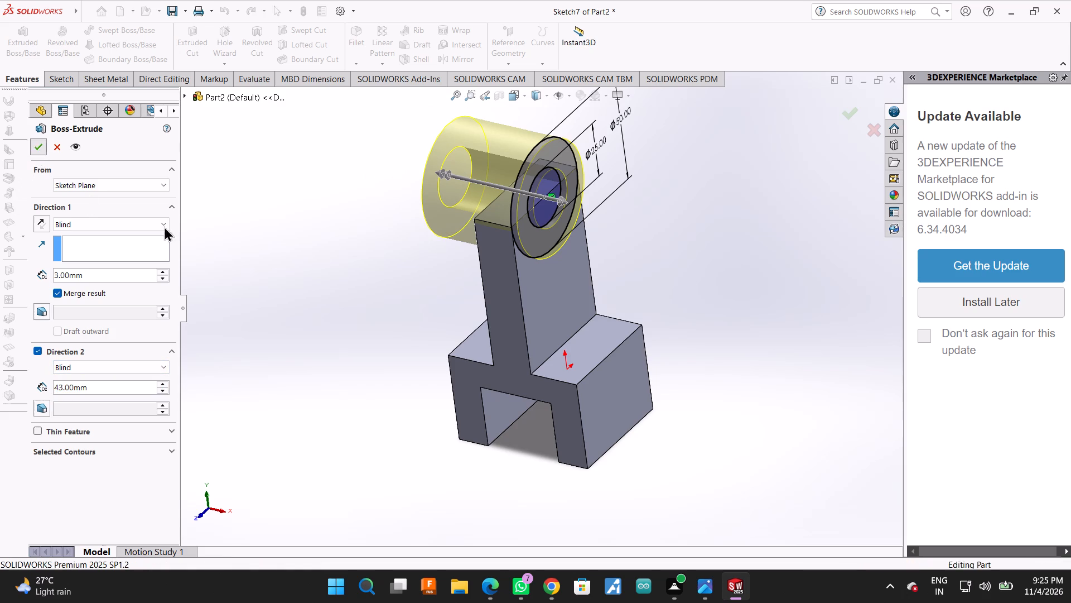
# On the bracket's +Z face, sketch a line rectangle about 12.4 mm wide and 52 mm tall, hanging from the cylinder's top edge.
pyautogui.moveTo(659, 257); pyautogui.dragTo(691, 240, button='middle')
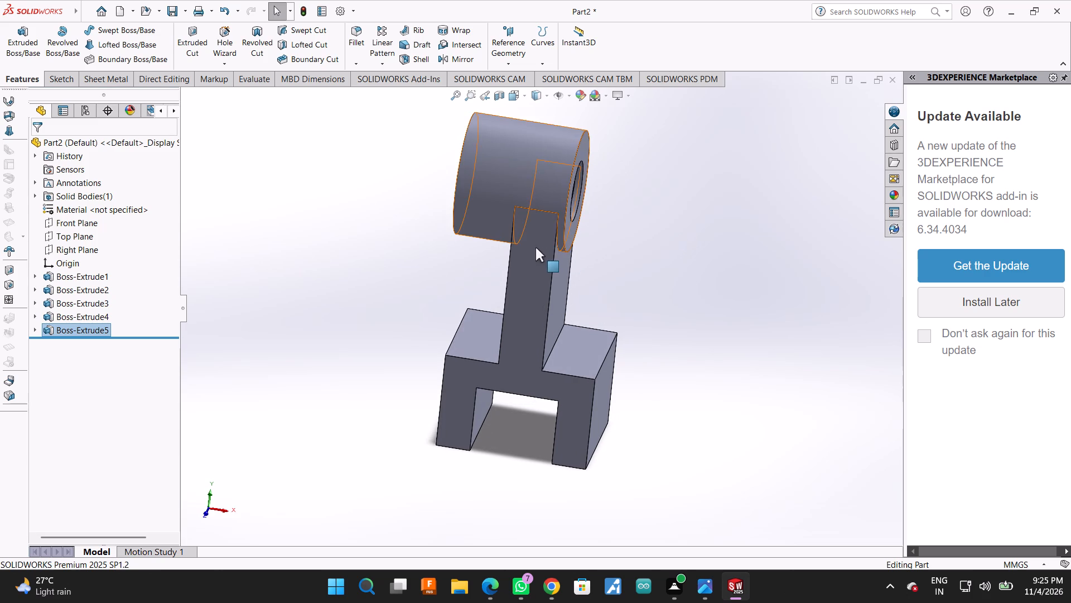
pyautogui.click(527, 248)
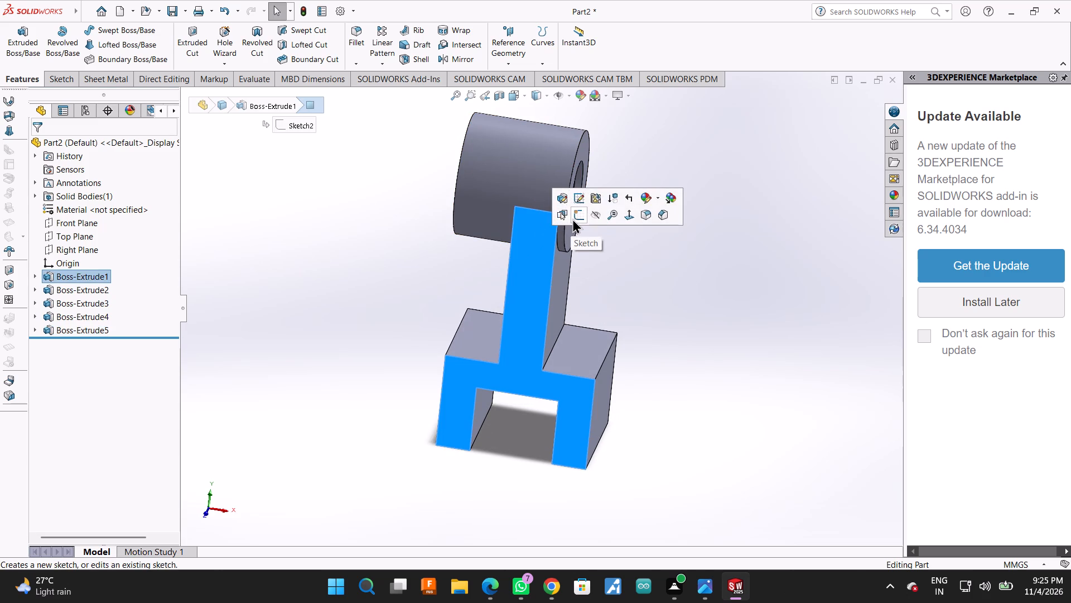
pyautogui.click(572, 218)
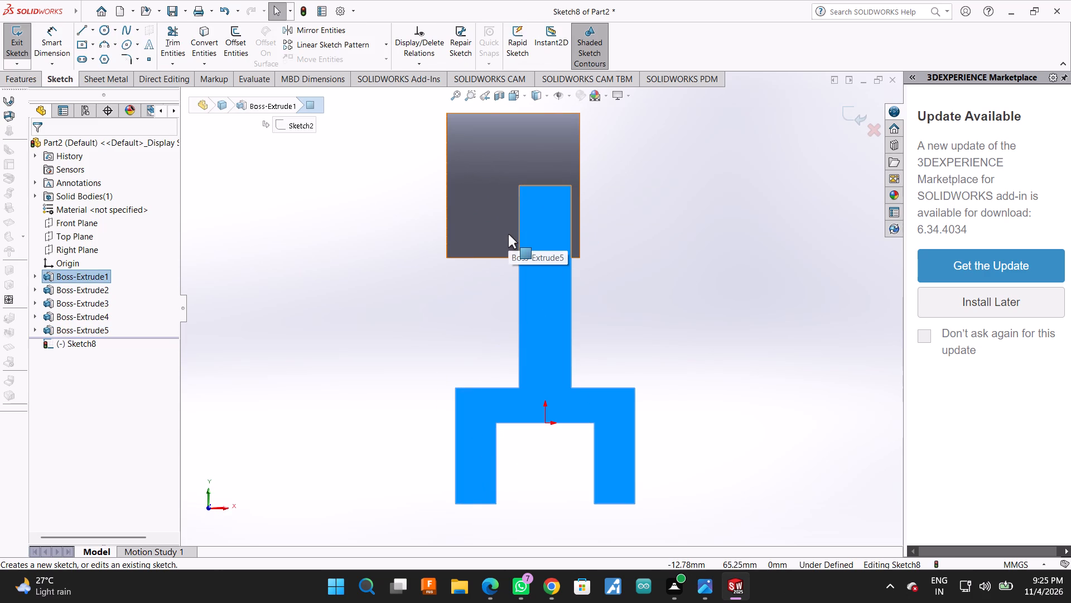
pyautogui.click(75, 31)
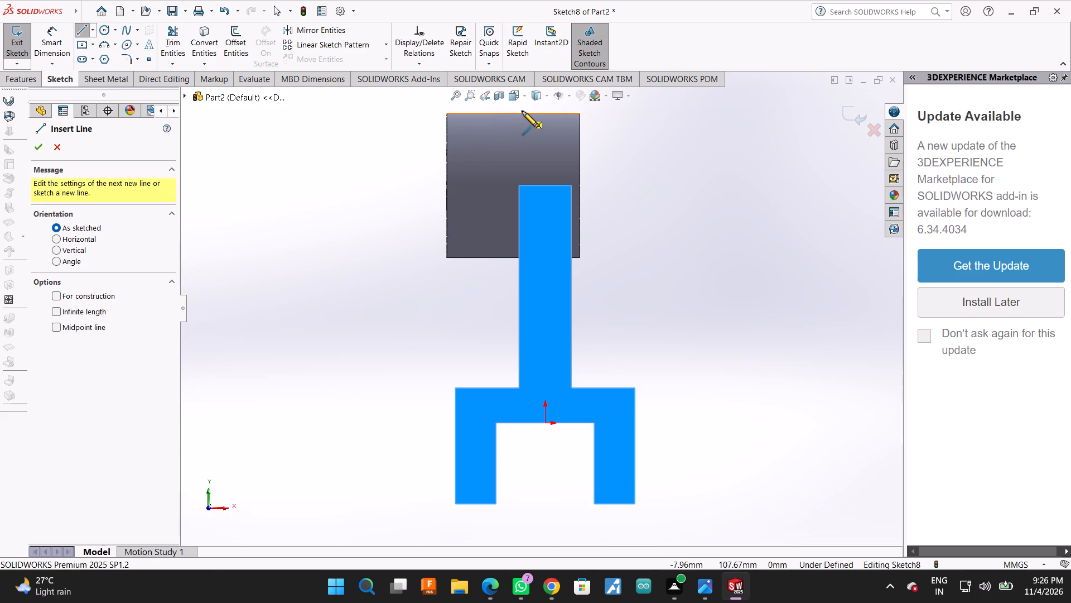
pyautogui.scroll(2, 581, 243)
pyautogui.scroll(-1, 582, 245)
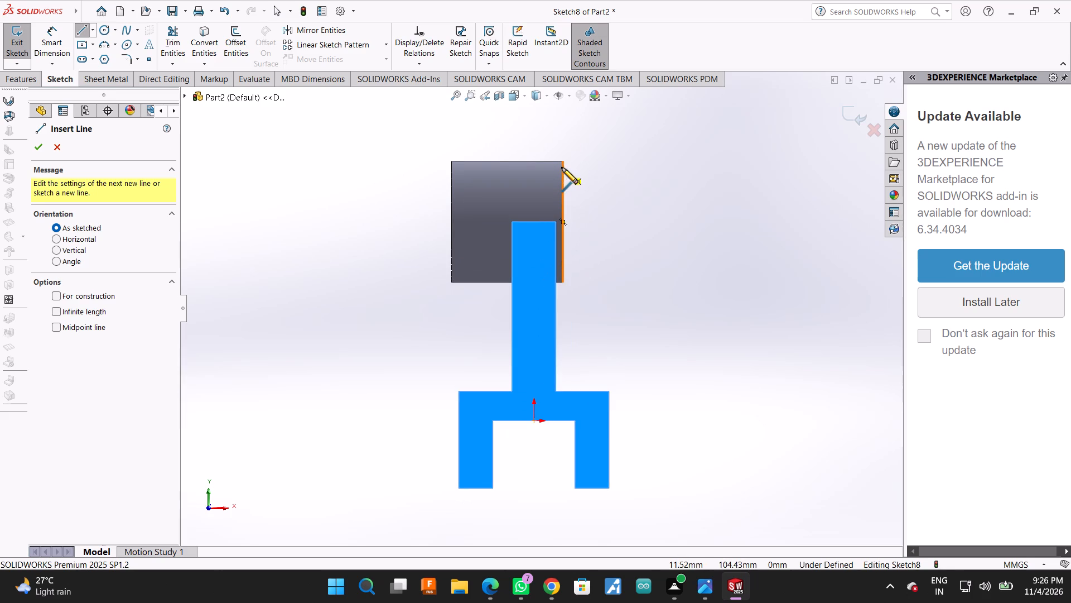
pyautogui.click(498, 161)
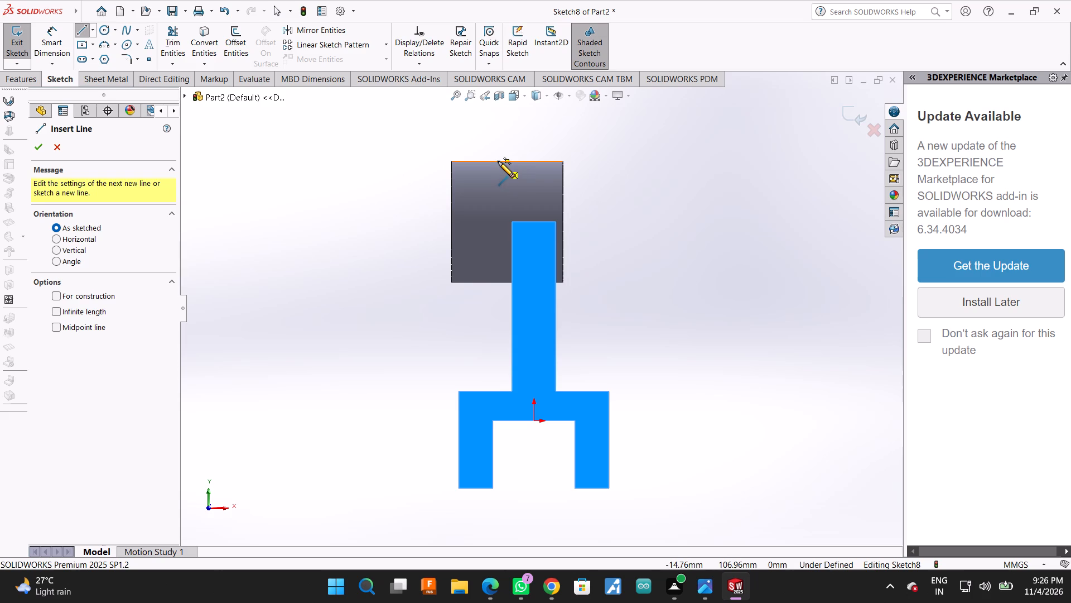
pyautogui.click(528, 161)
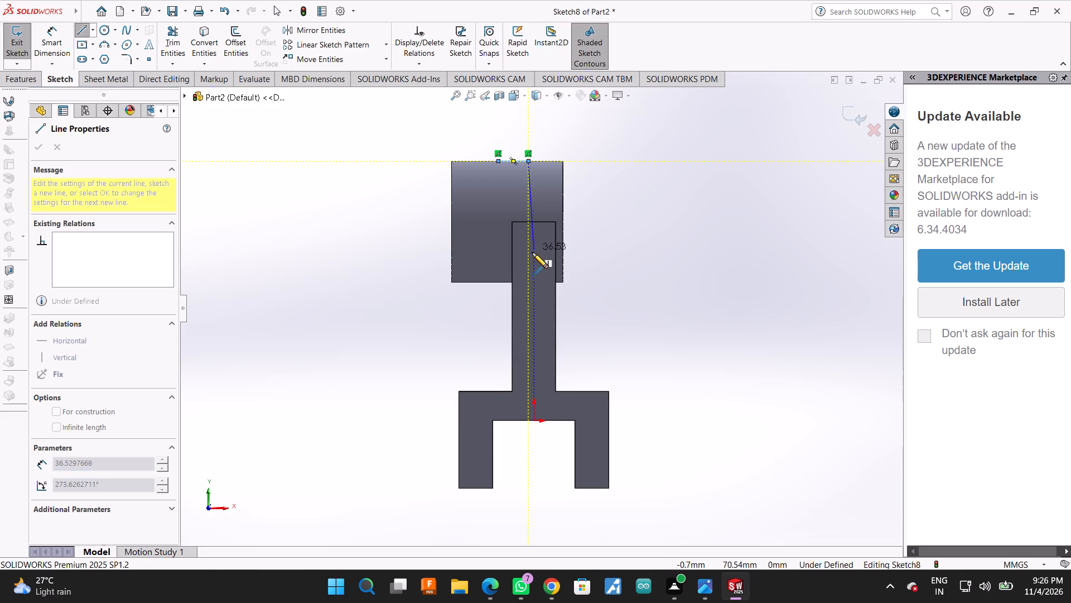
pyautogui.click(530, 288)
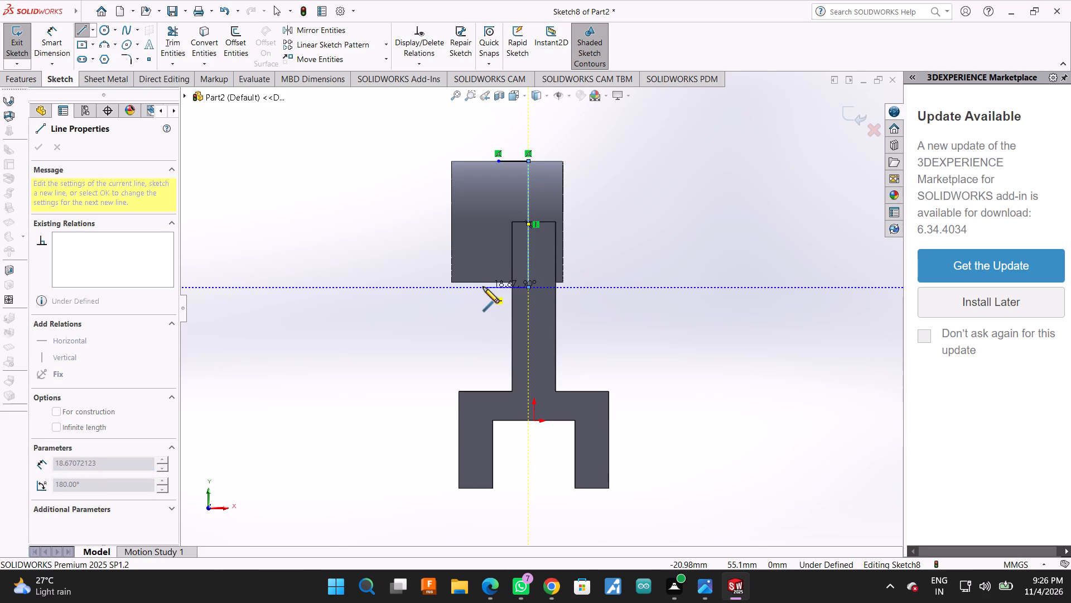
pyautogui.click(483, 287)
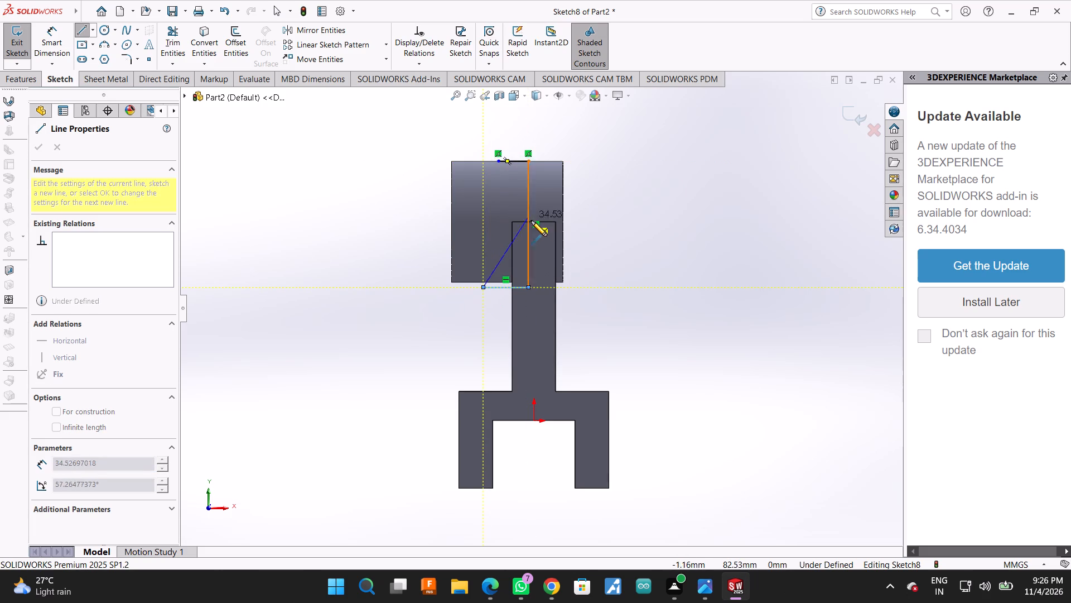
pyautogui.hotkey('ctrl', 'z')
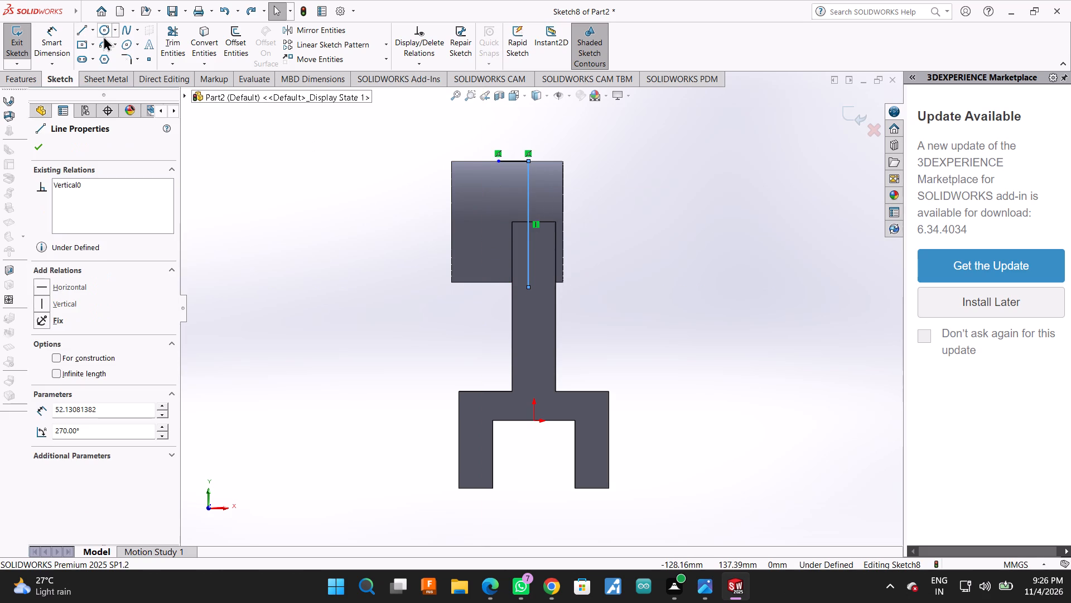
pyautogui.click(85, 31)
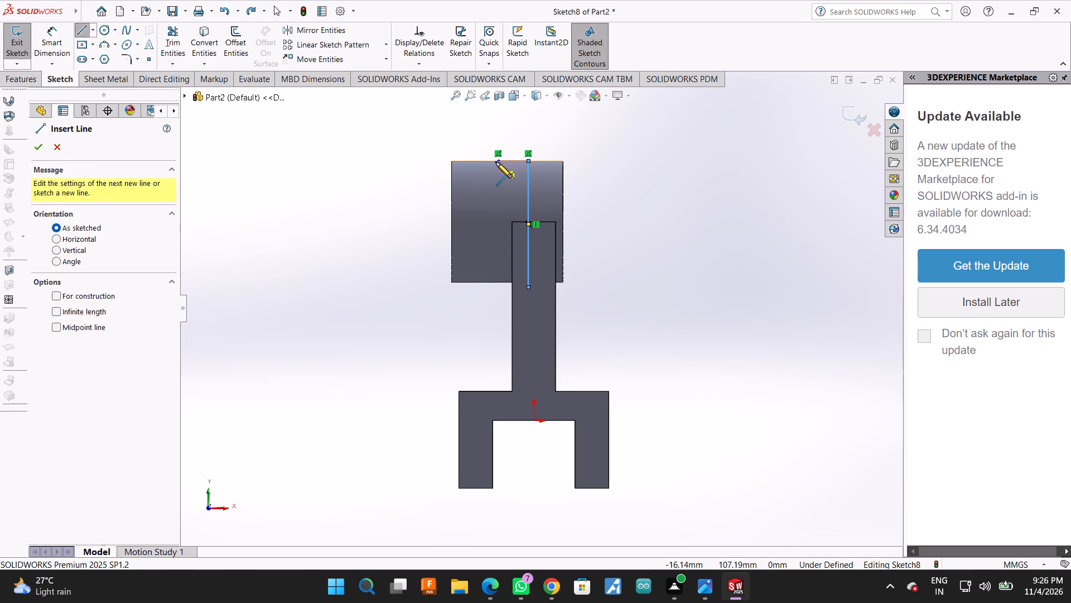
pyautogui.click(497, 162)
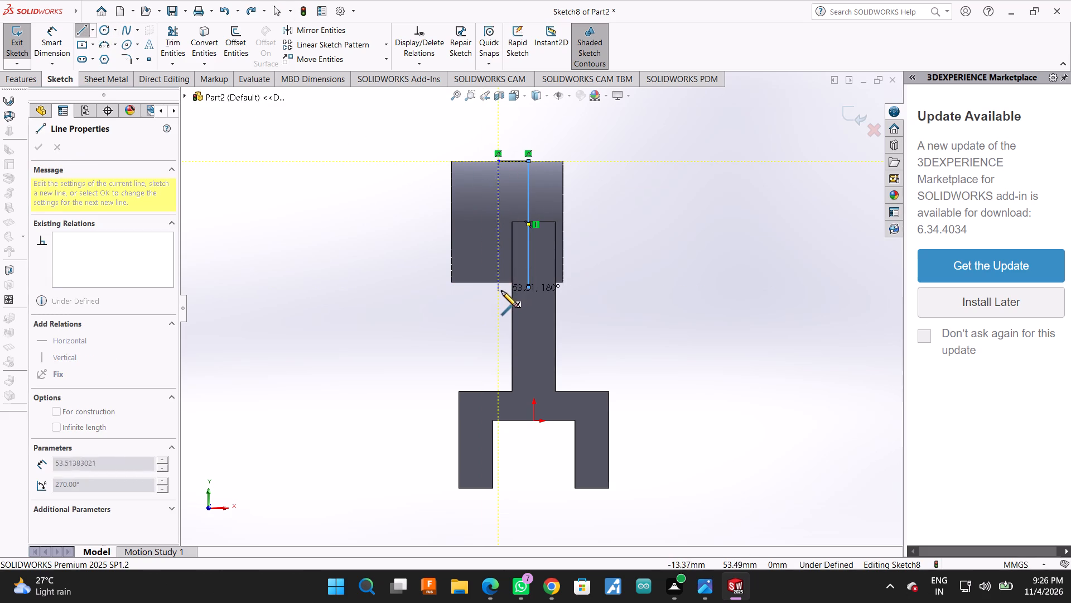
pyautogui.click(500, 288)
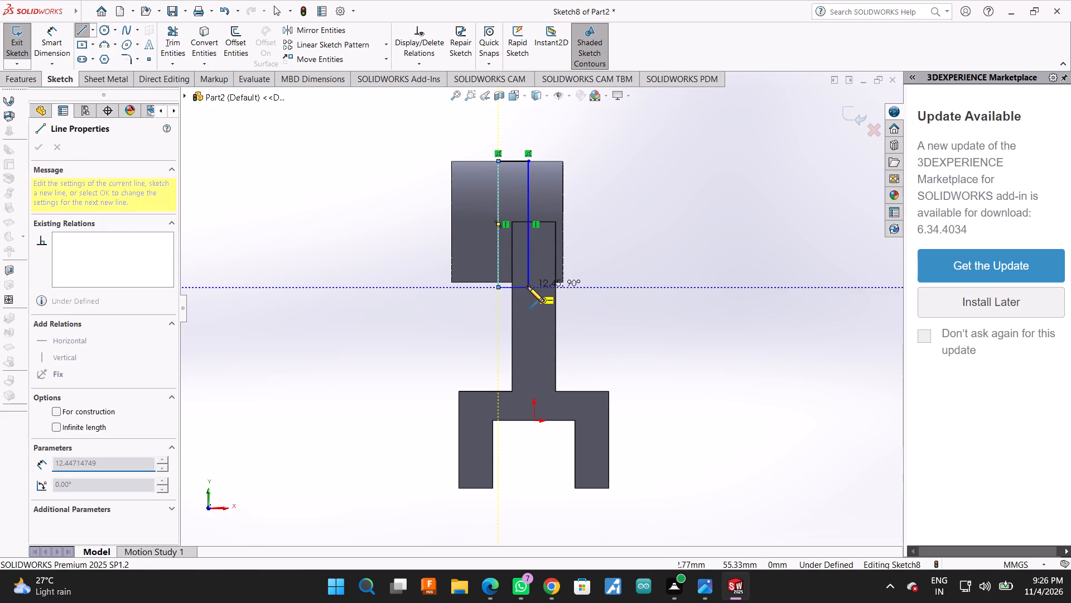
pyautogui.click(528, 286)
pyautogui.click(40, 147)
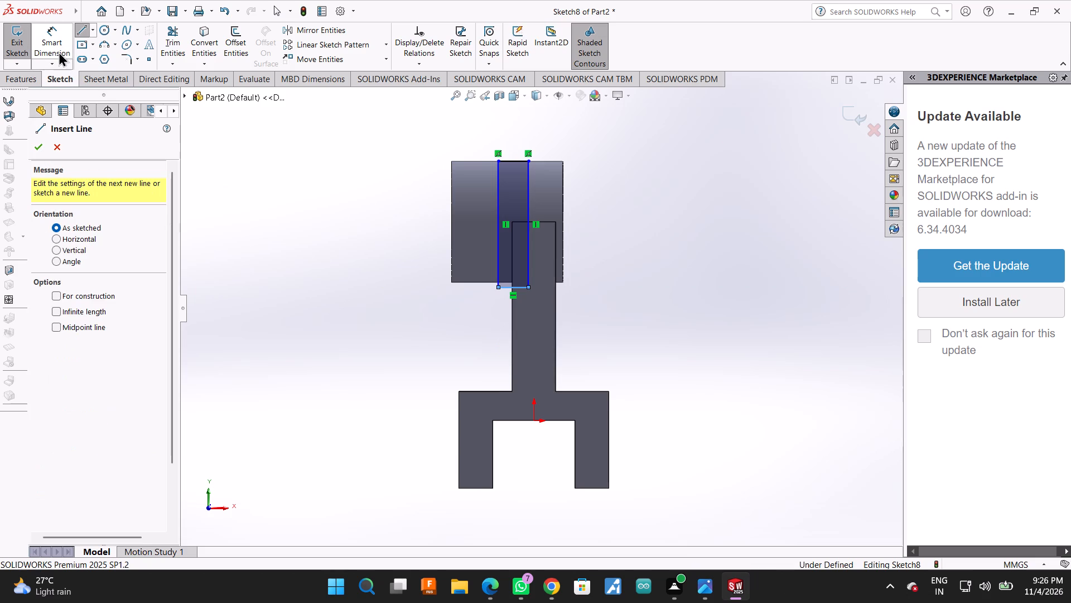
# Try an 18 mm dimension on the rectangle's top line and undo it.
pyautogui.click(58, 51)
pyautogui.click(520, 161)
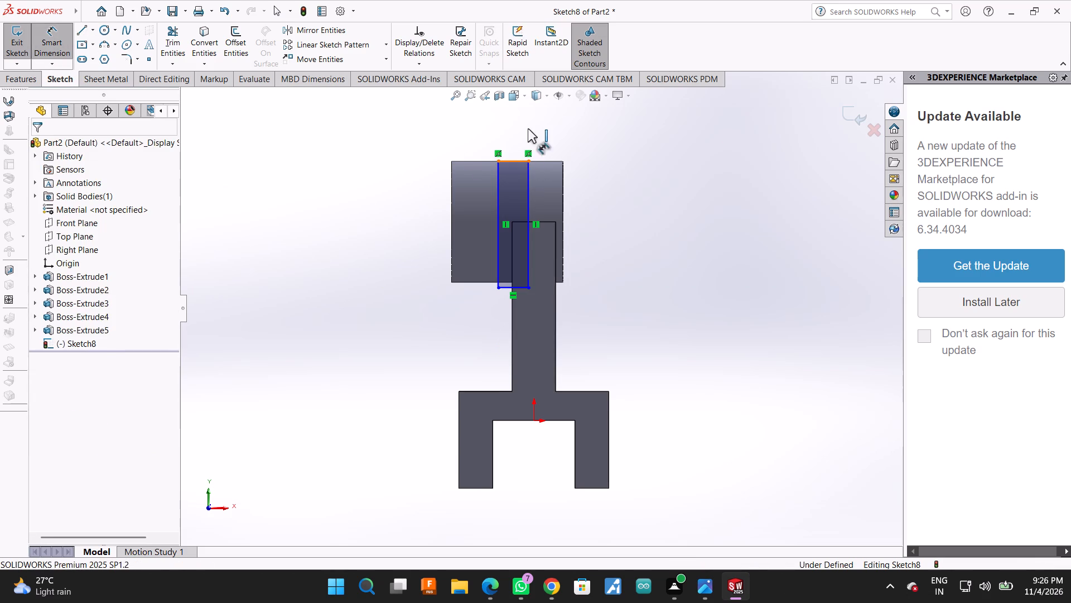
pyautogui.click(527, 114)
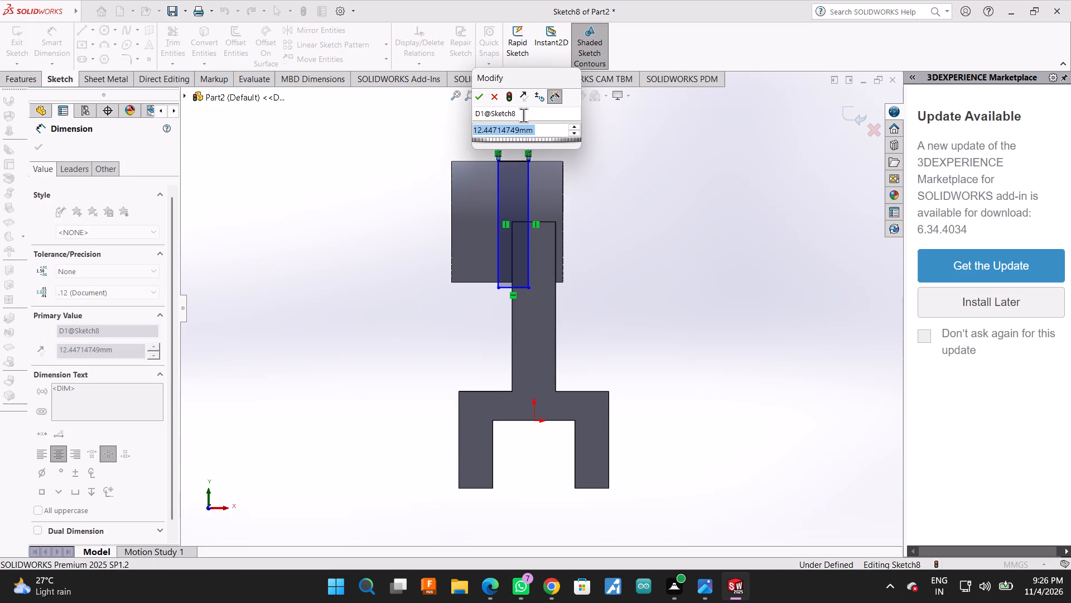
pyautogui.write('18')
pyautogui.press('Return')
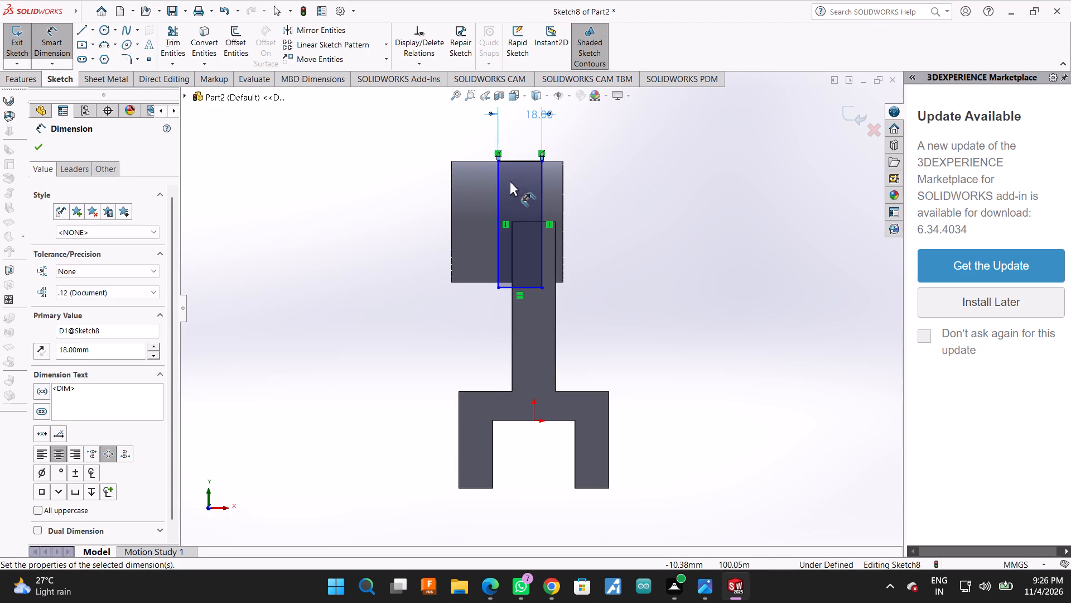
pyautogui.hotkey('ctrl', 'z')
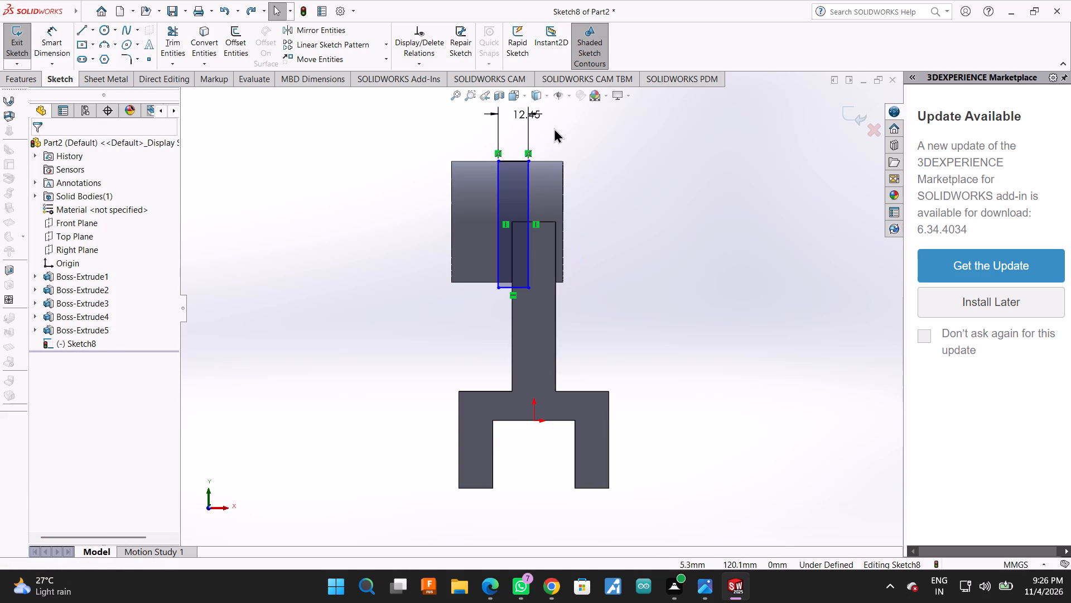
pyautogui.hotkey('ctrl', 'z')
# Dimension the rectangle's +X vertical line at 14 mm from the cylinder's +X end face.
pyautogui.click(55, 46)
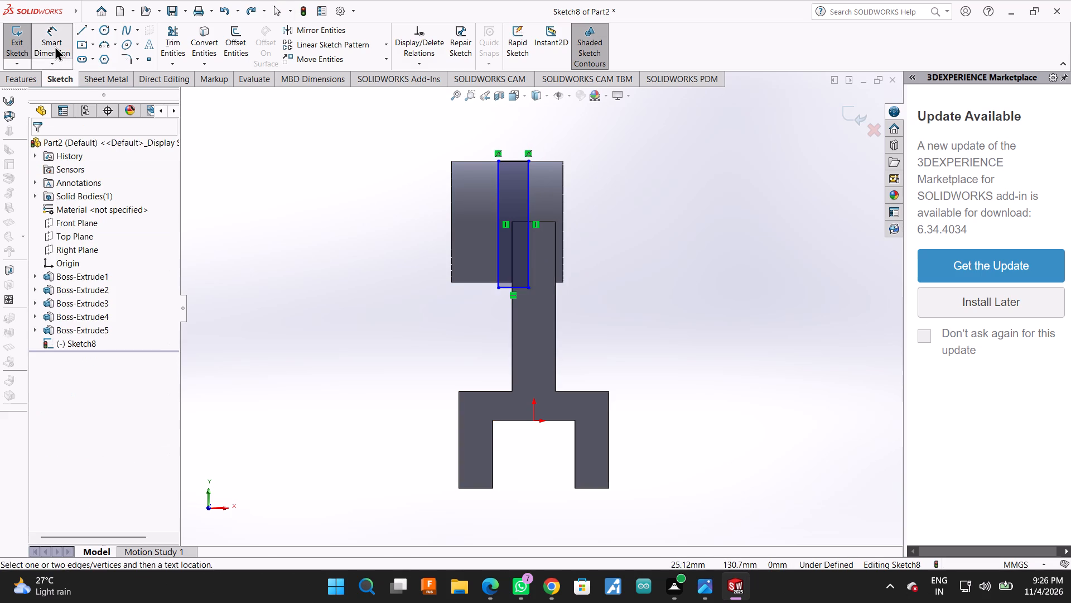
pyautogui.click(530, 208)
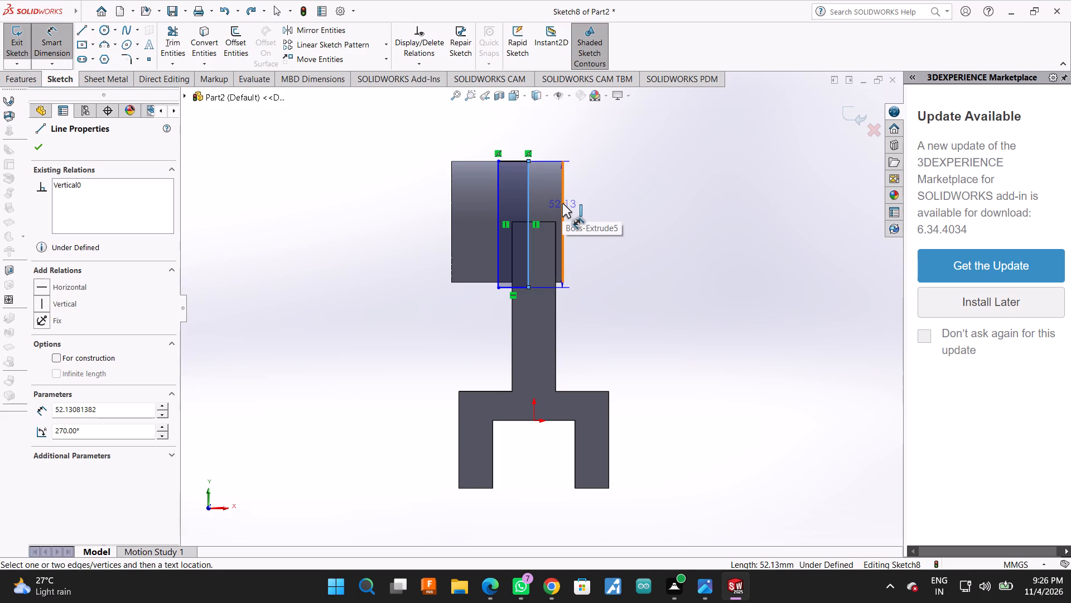
pyautogui.click(562, 203)
pyautogui.click(635, 195)
pyautogui.write('14')
pyautogui.press('Return')
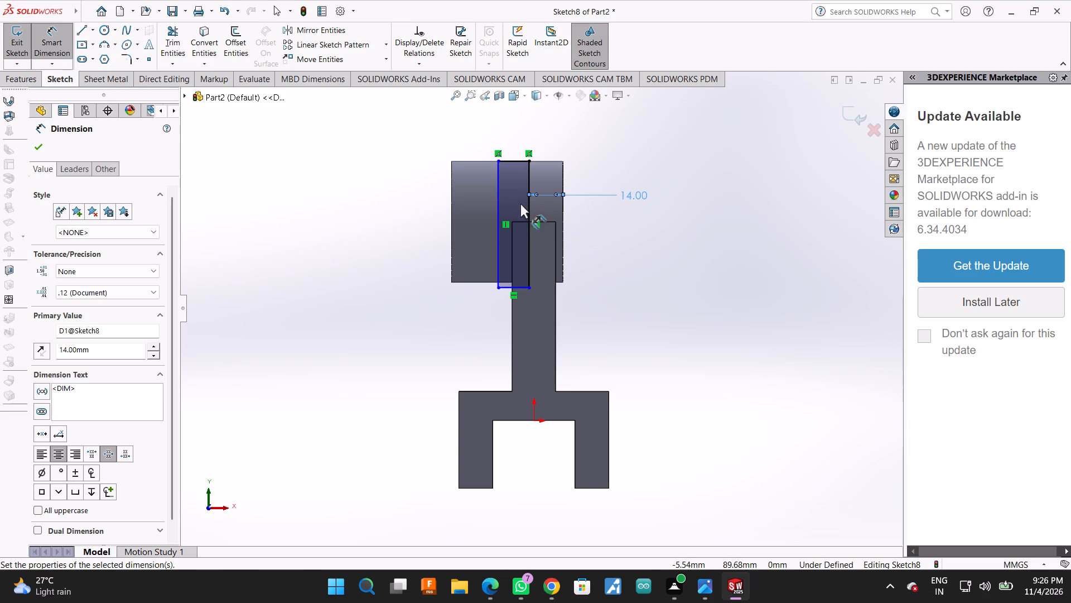
# Dimension the distance between the rectangle's two vertical lines at 18 mm.
pyautogui.click(500, 194)
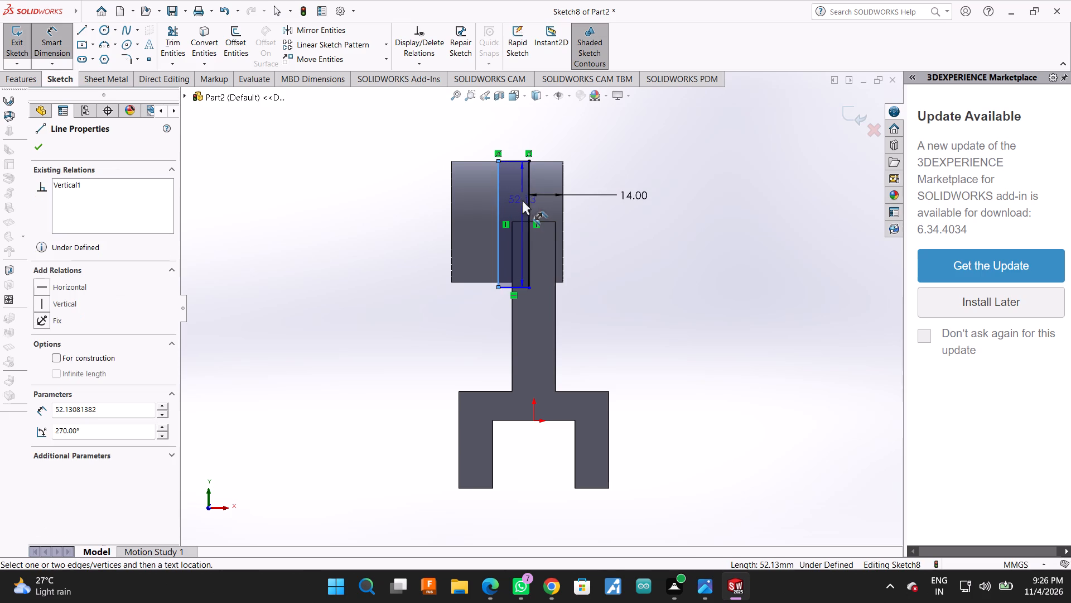
pyautogui.click(529, 205)
pyautogui.click(512, 118)
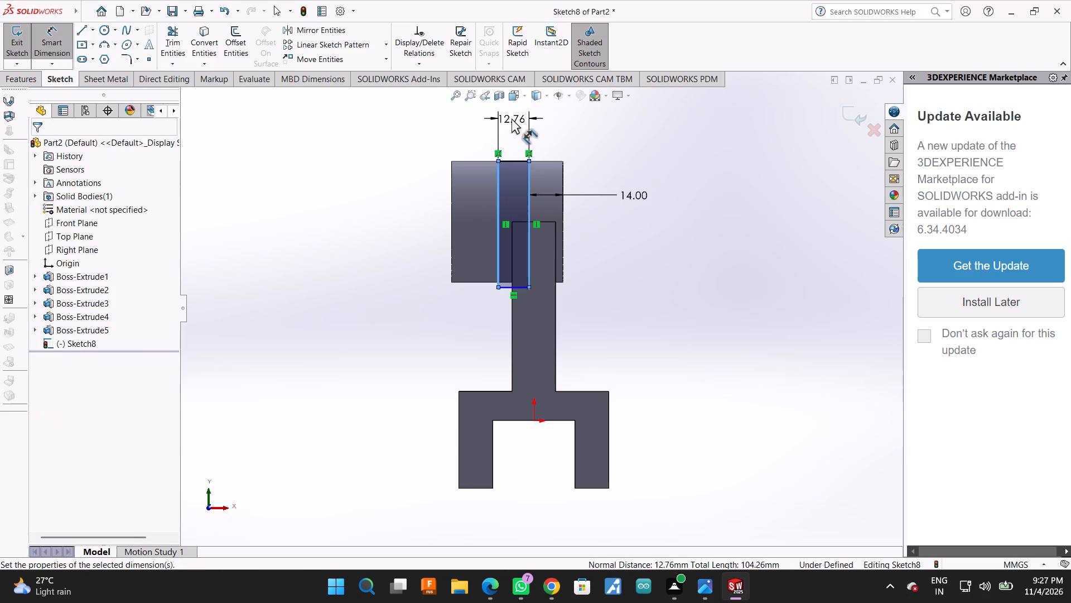
pyautogui.write('18')
pyautogui.press('Return')
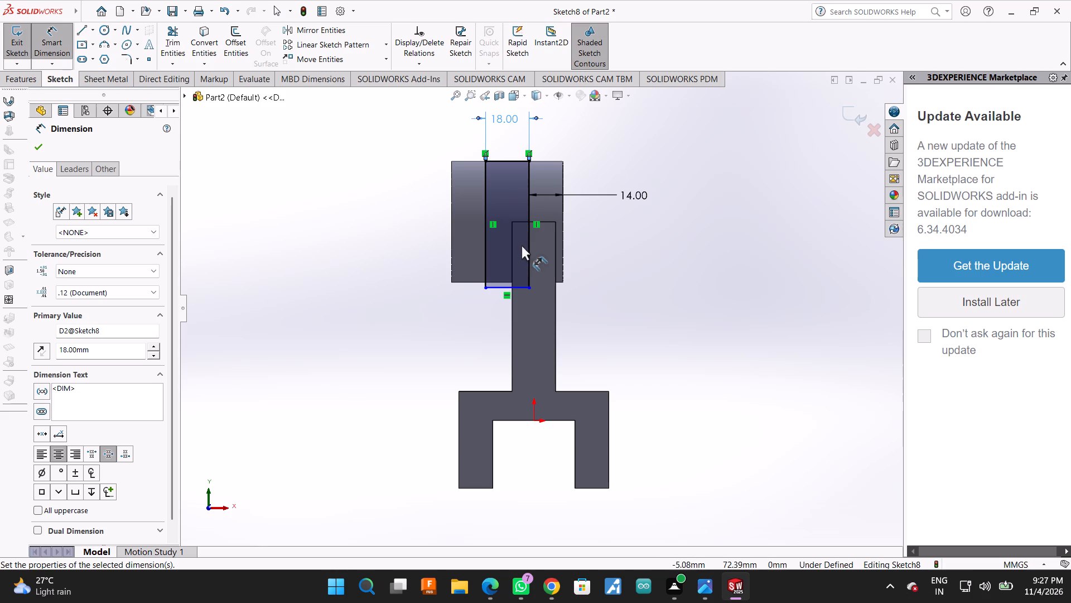
# Dimension the rectangle's -X vertical line at 36 mm long and finish dimensioning.
pyautogui.click(485, 207)
pyautogui.click(382, 202)
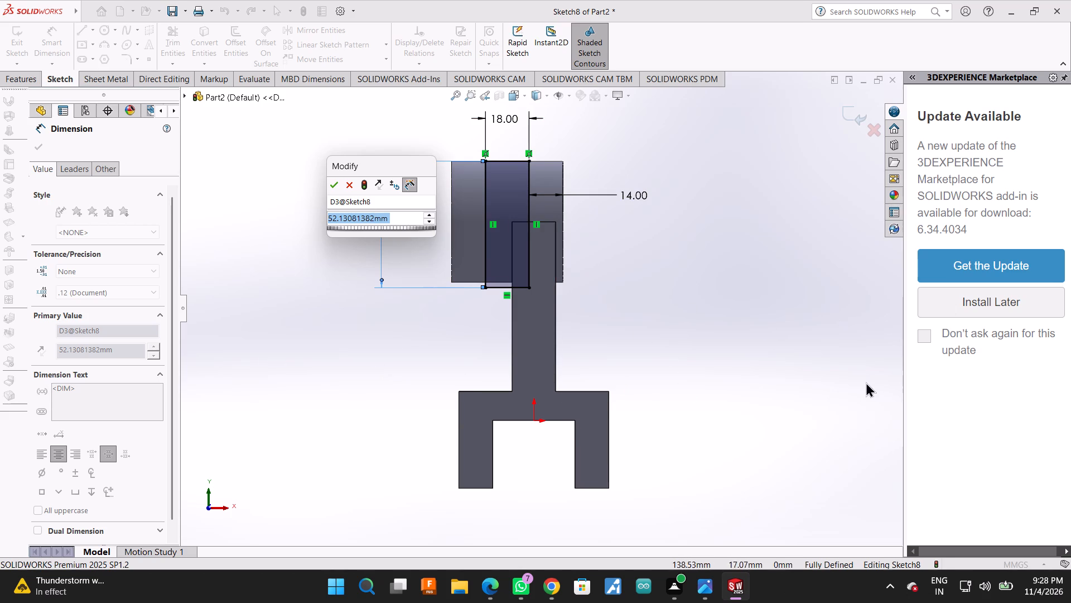
pyautogui.write('36')
pyautogui.press('Return')
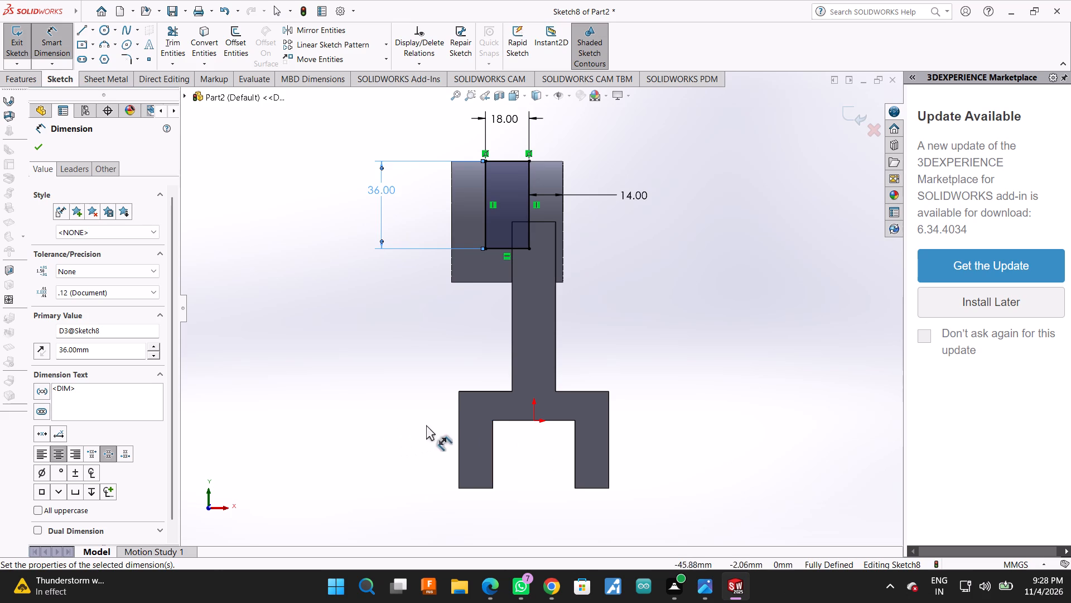
pyautogui.scroll(2, 428, 424)
pyautogui.moveTo(682, 336); pyautogui.dragTo(666, 367, button='middle')
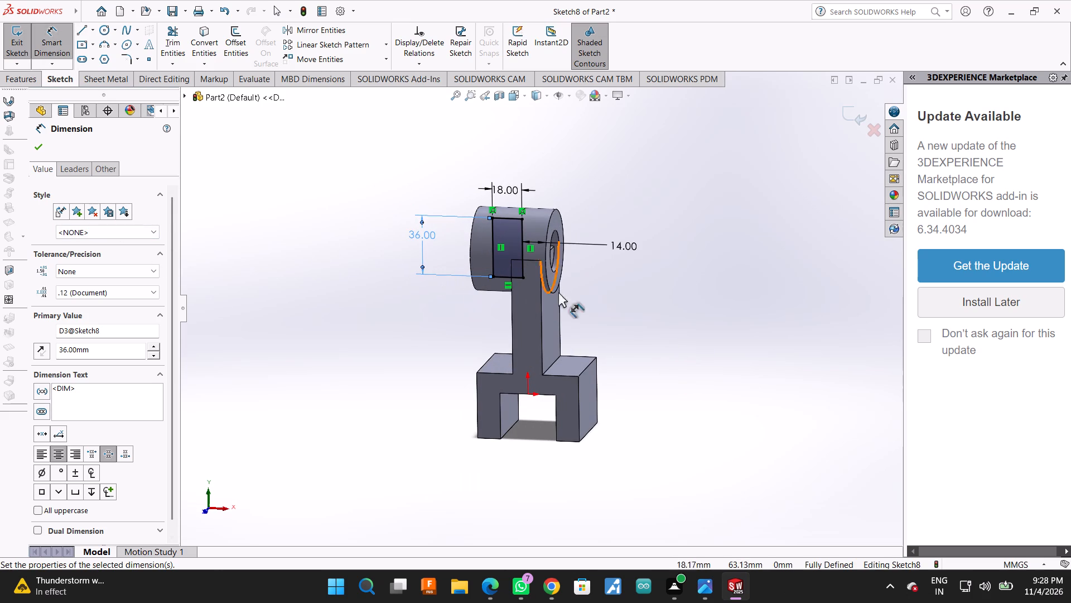
pyautogui.moveTo(627, 295); pyautogui.dragTo(648, 233, button='middle')
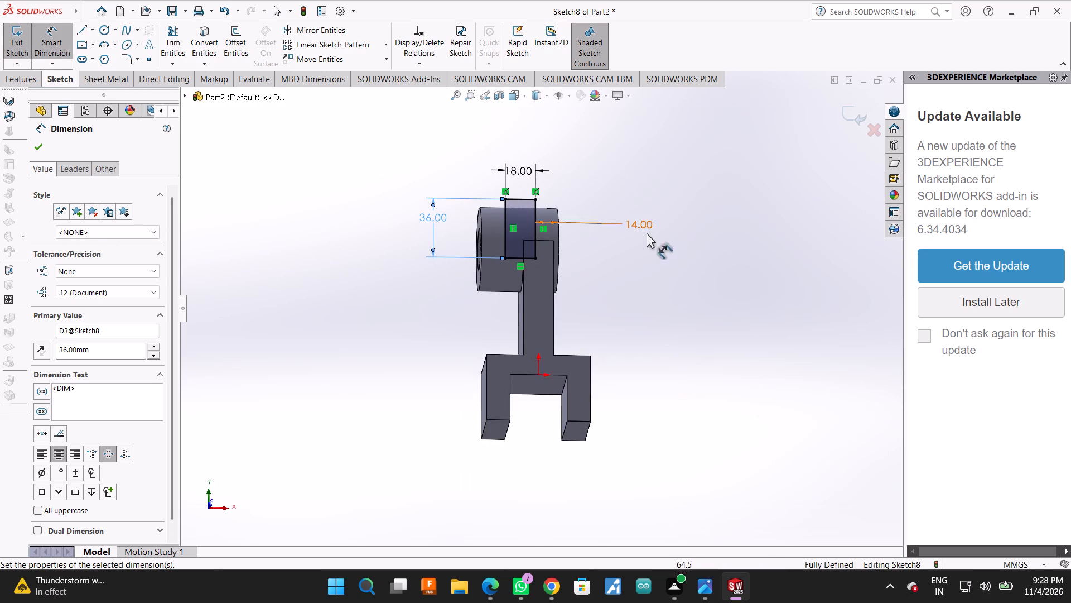
pyautogui.click(34, 155)
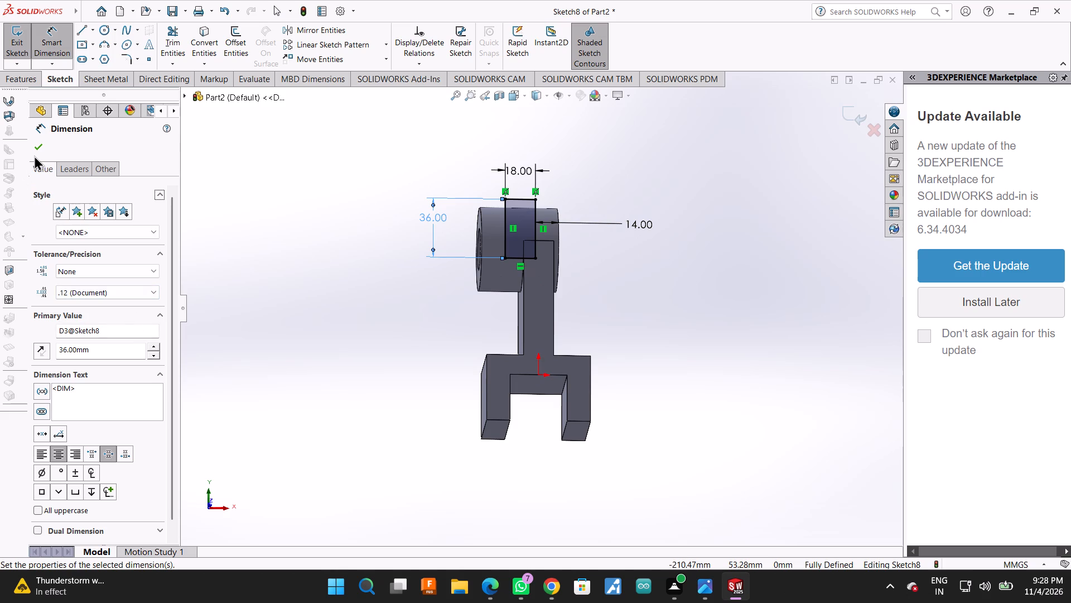
pyautogui.click(37, 148)
# Set up a merged blind boss extrusion of the 18 by 36 mm rectangle, 60 mm outward from the bracket's +Z face.
pyautogui.click(72, 341)
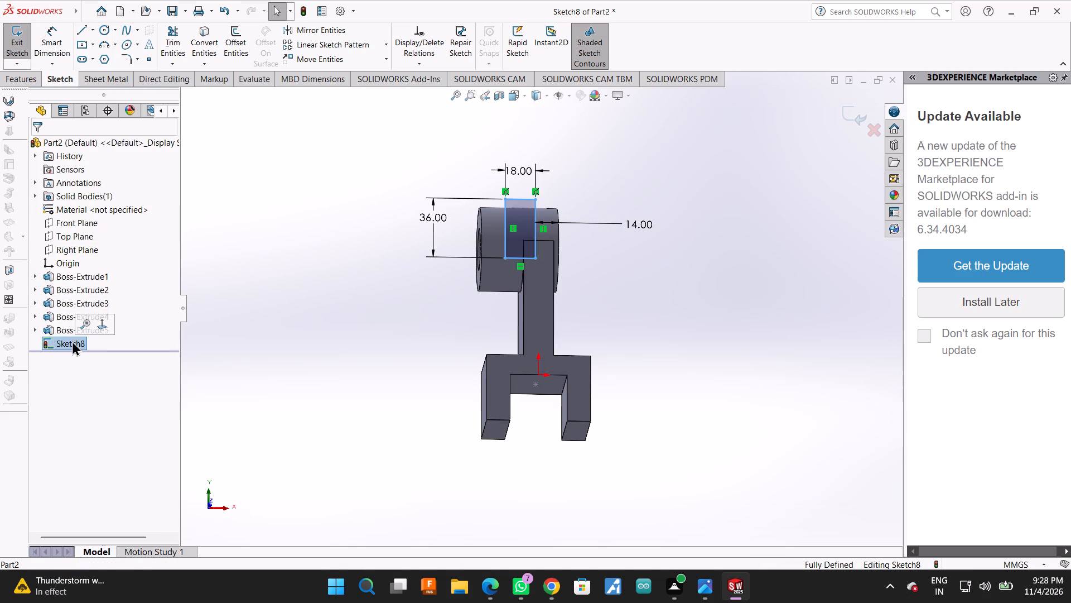
pyautogui.click(95, 326)
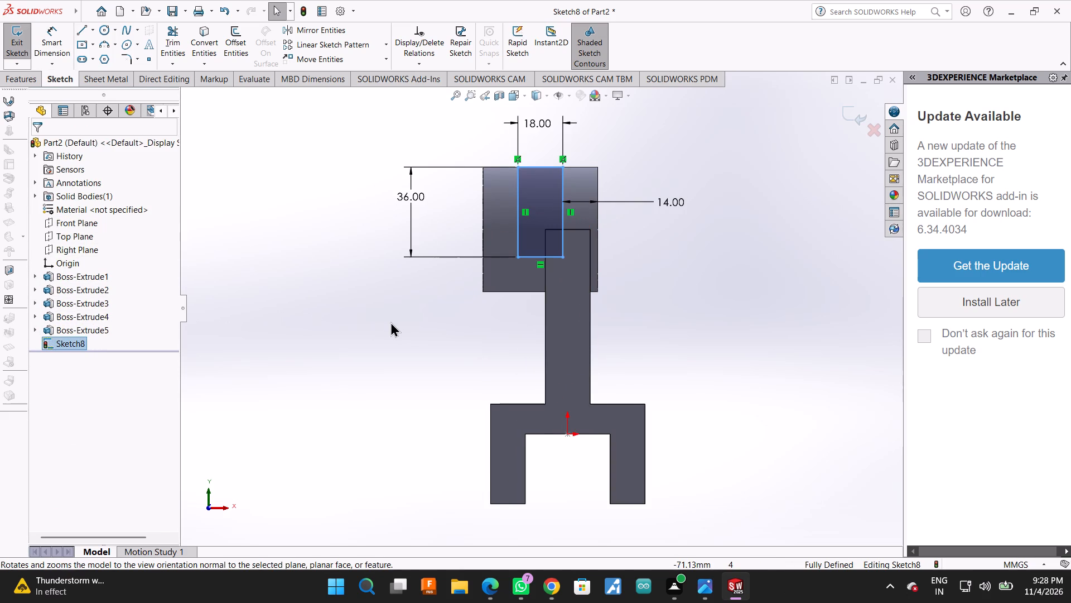
pyautogui.scroll(1, 390, 322)
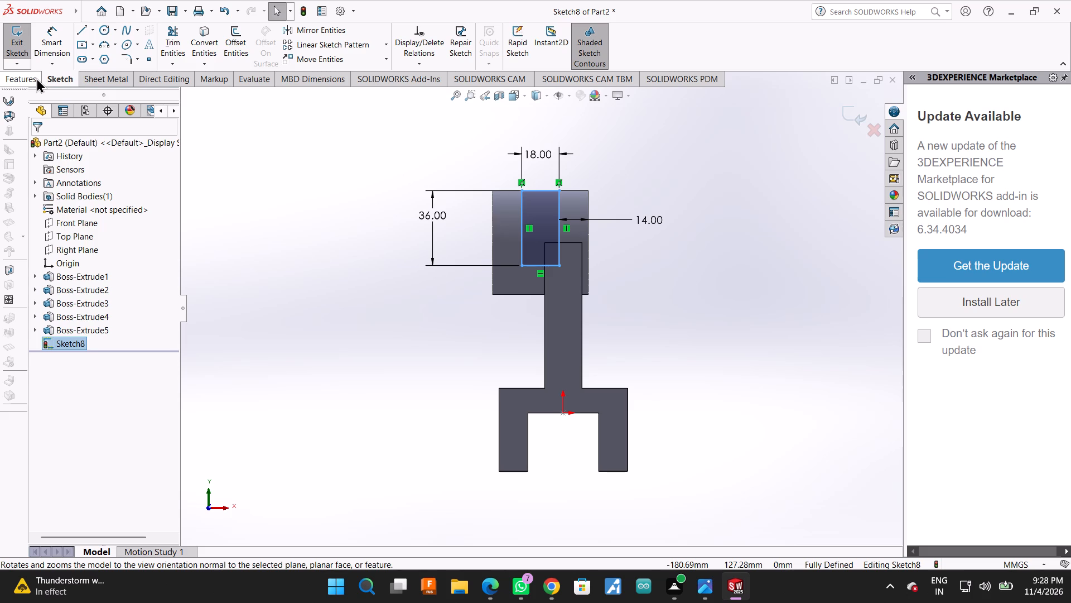
pyautogui.click(35, 79)
pyautogui.click(35, 51)
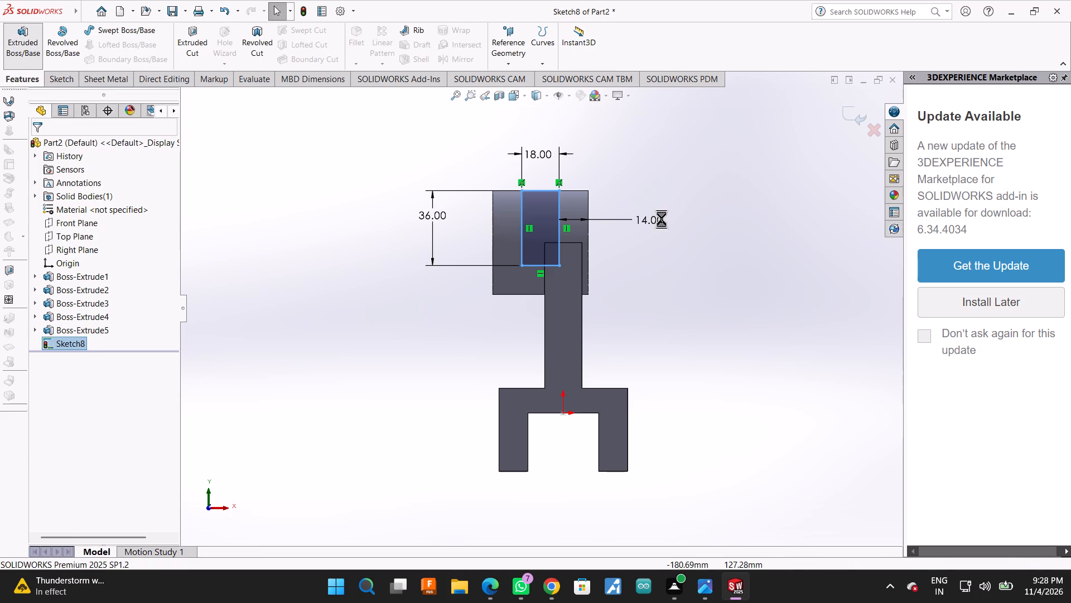
pyautogui.moveTo(704, 204); pyautogui.dragTo(663, 251, button='middle')
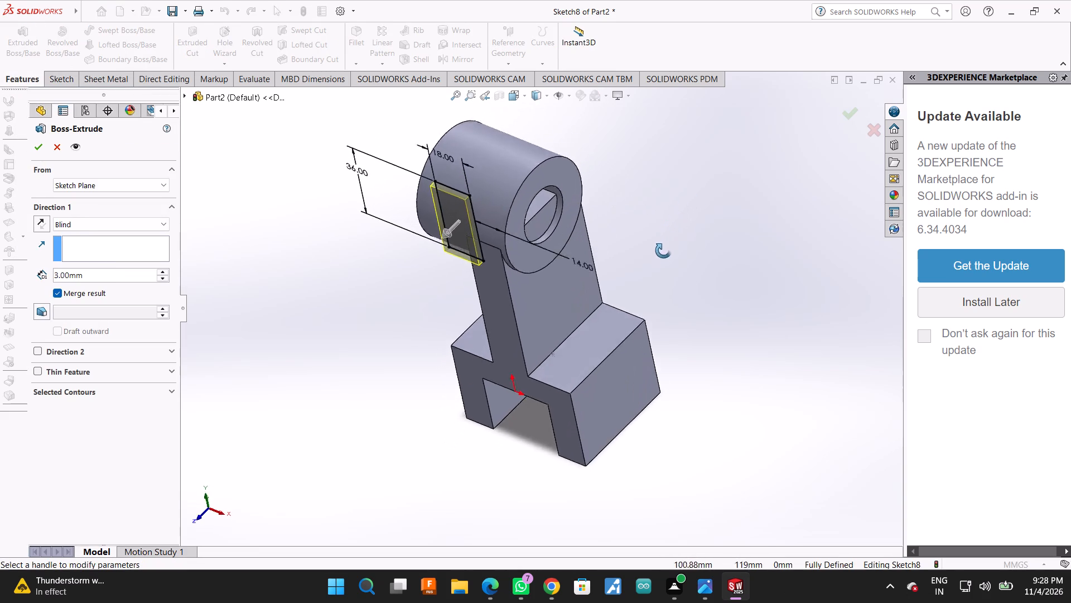
pyautogui.moveTo(663, 251); pyautogui.dragTo(662, 284, button='middle')
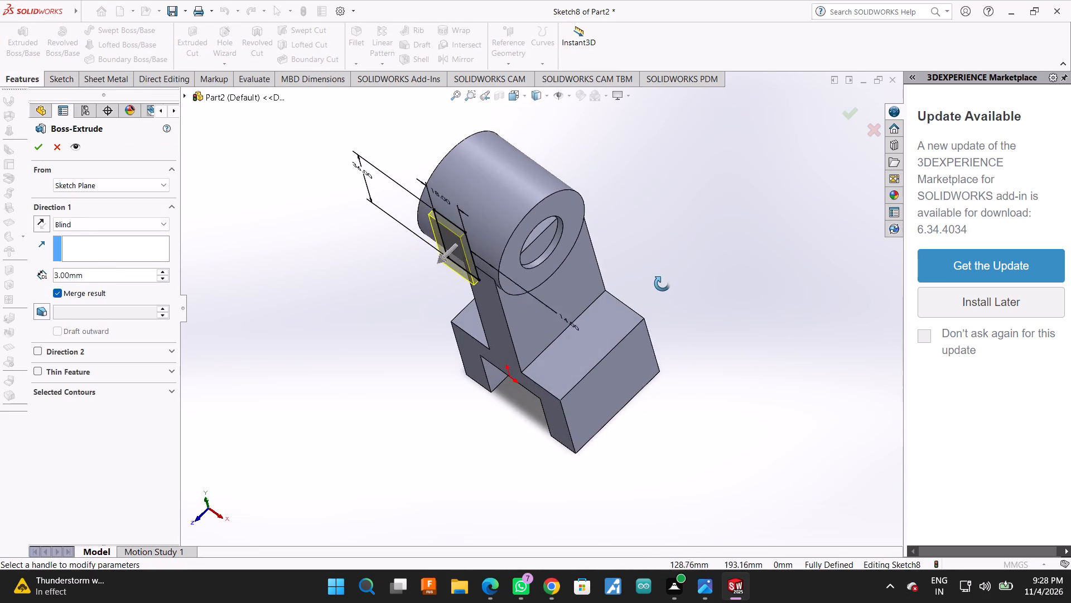
pyautogui.moveTo(662, 284); pyautogui.dragTo(665, 274, button='middle')
pyautogui.scroll(1, 665, 274)
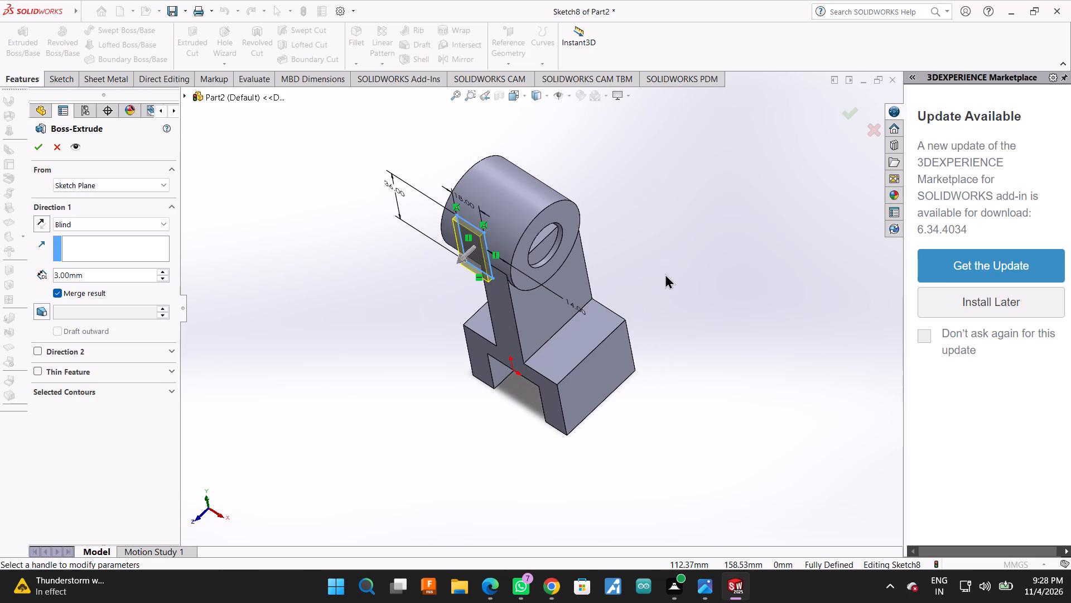
pyautogui.click(96, 276)
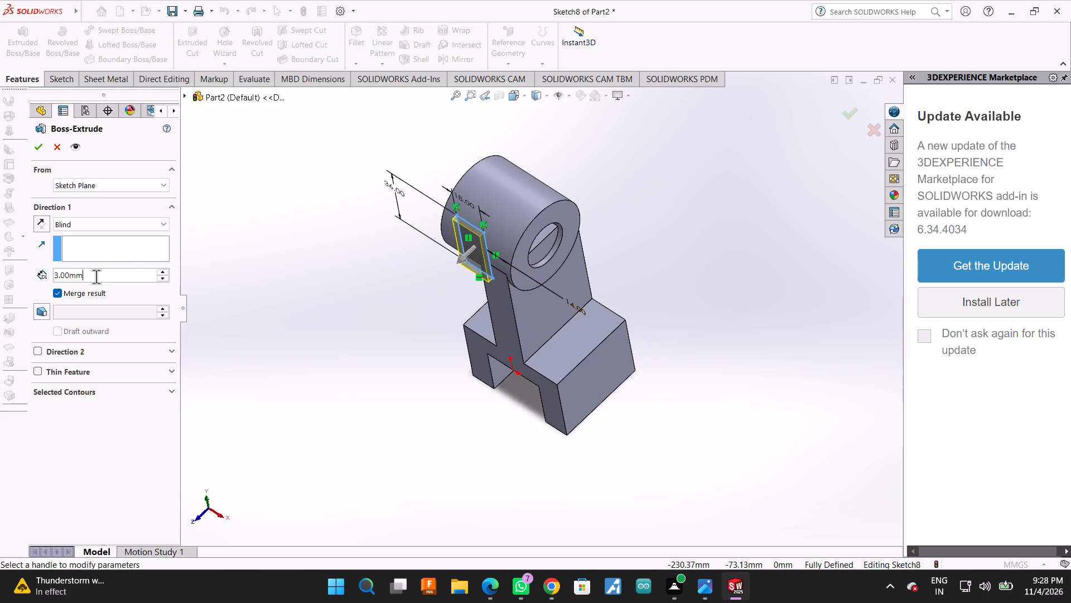
pyautogui.doubleClick(96, 276)
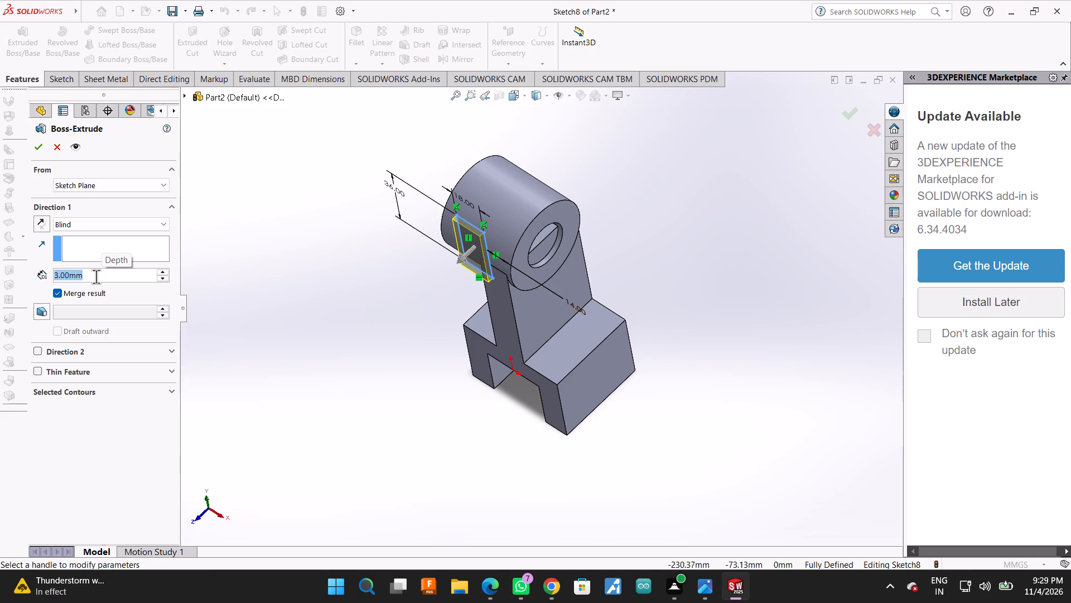
pyautogui.write('60')
pyautogui.press('Return')
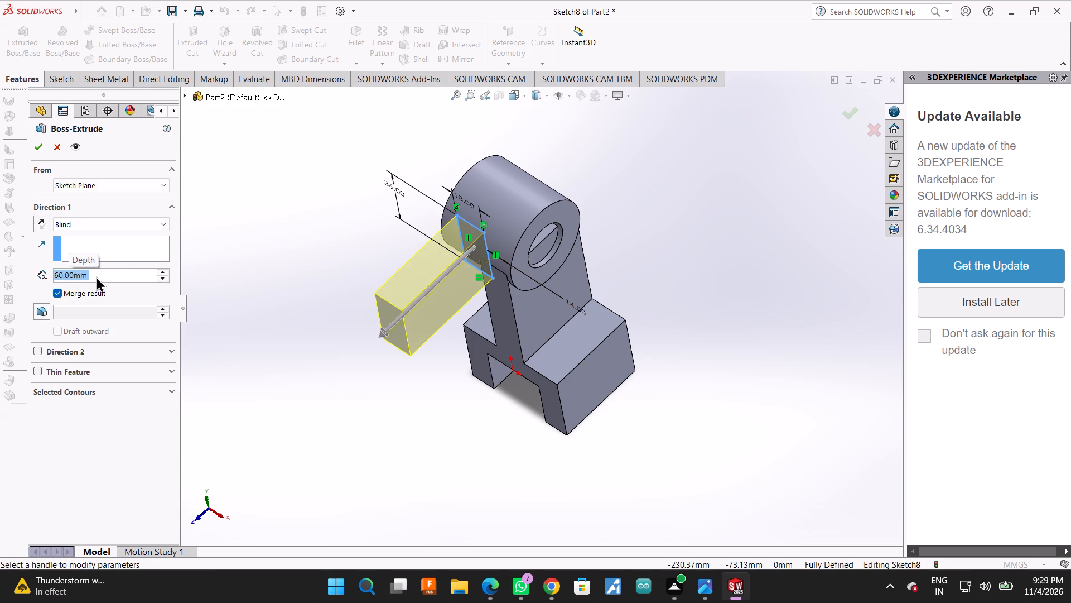
# Add a blind second direction of 25 mm into the cylinder, after trying 10 and 50 mm, and complete the boss.
pyautogui.click(41, 350)
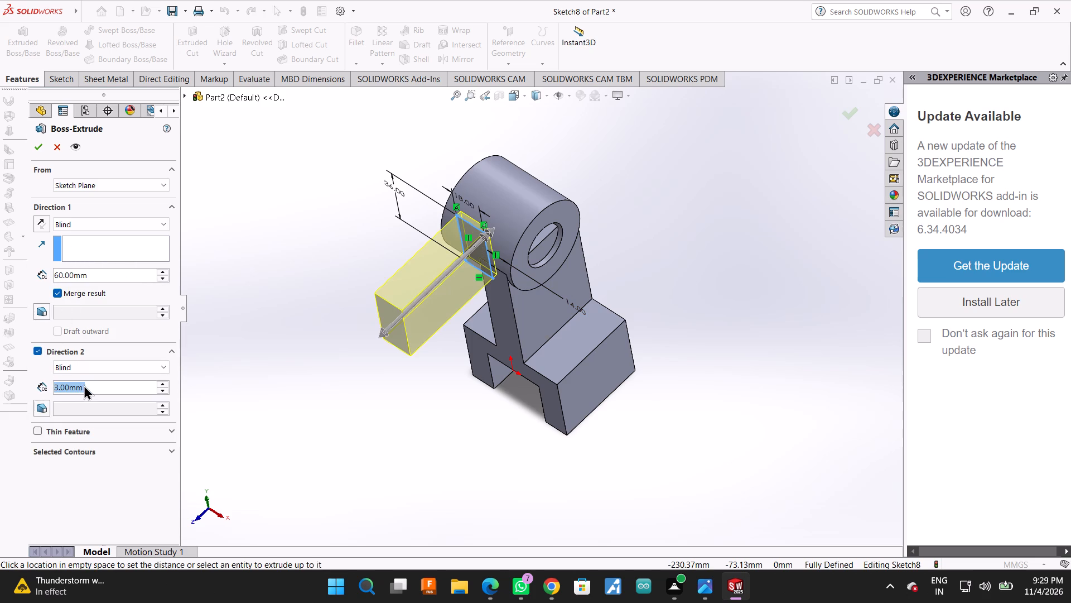
pyautogui.moveTo(692, 273); pyautogui.dragTo(659, 283, button='middle')
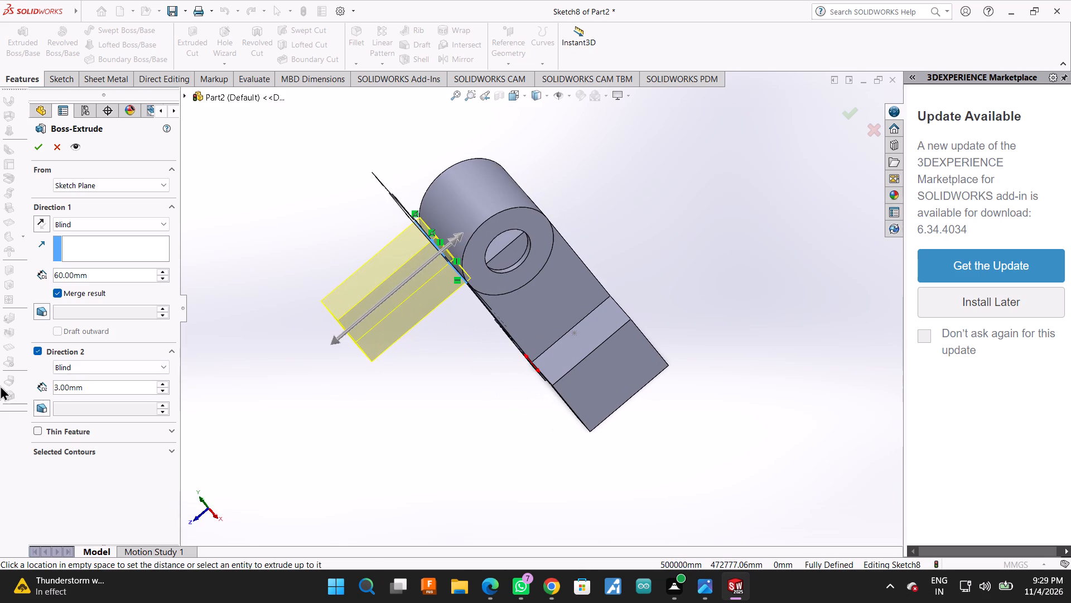
pyautogui.doubleClick(93, 381)
pyautogui.doubleClick(94, 386)
pyautogui.write('10')
pyautogui.press('Return')
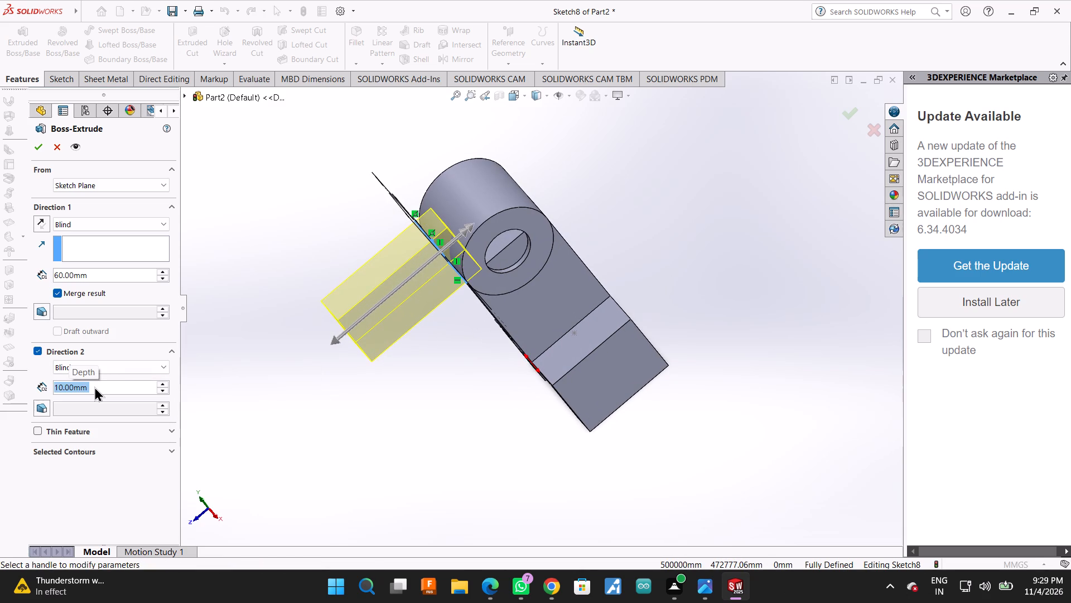
pyautogui.doubleClick(94, 386)
pyautogui.write('50')
pyautogui.press('Return')
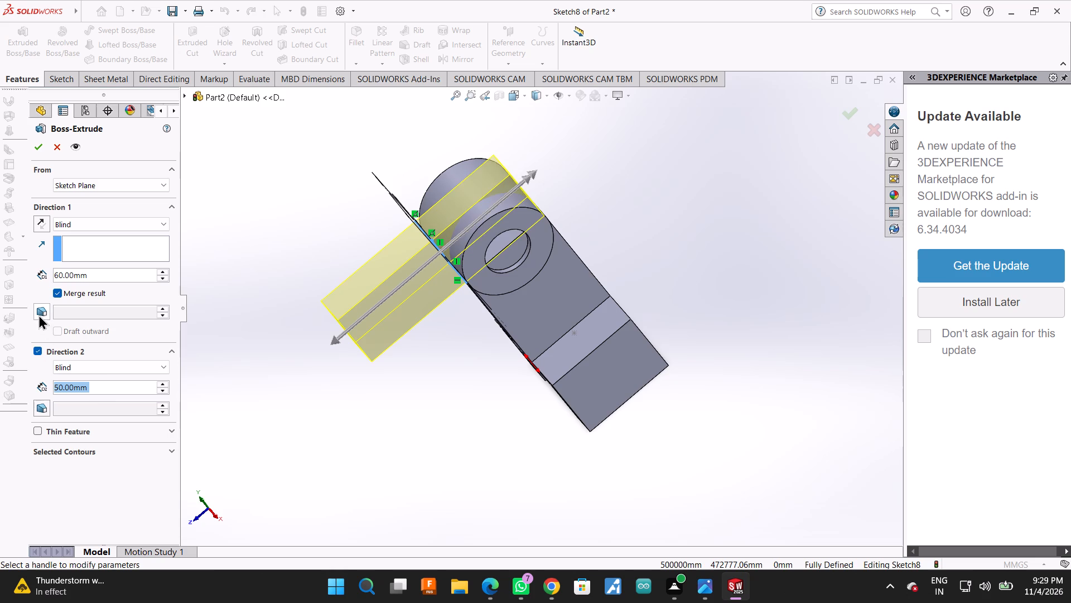
pyautogui.moveTo(290, 408); pyautogui.dragTo(254, 309, button='middle')
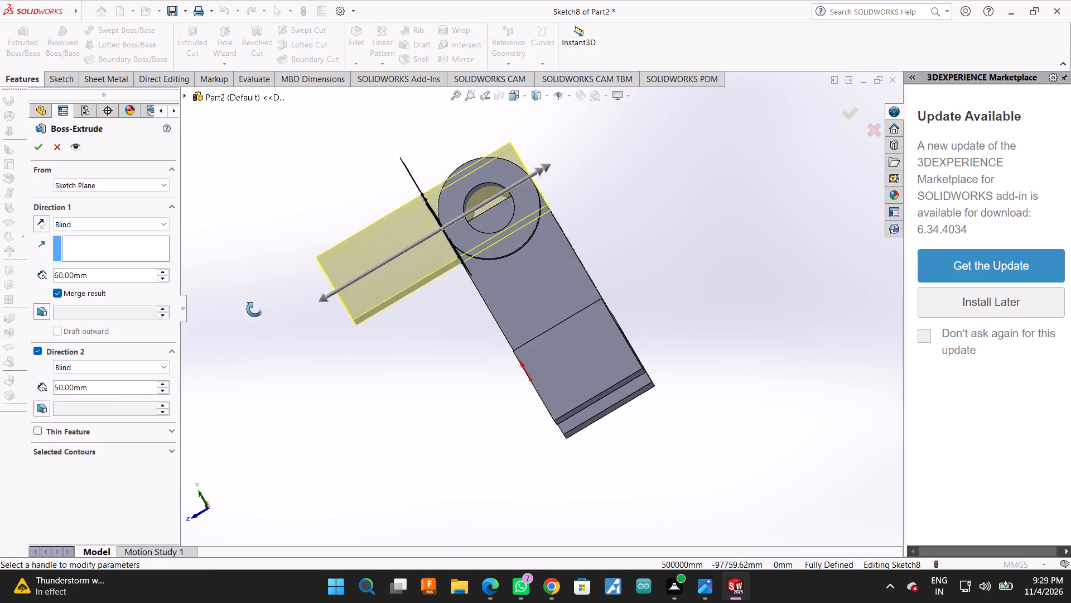
pyautogui.moveTo(254, 309); pyautogui.dragTo(272, 325, button='middle')
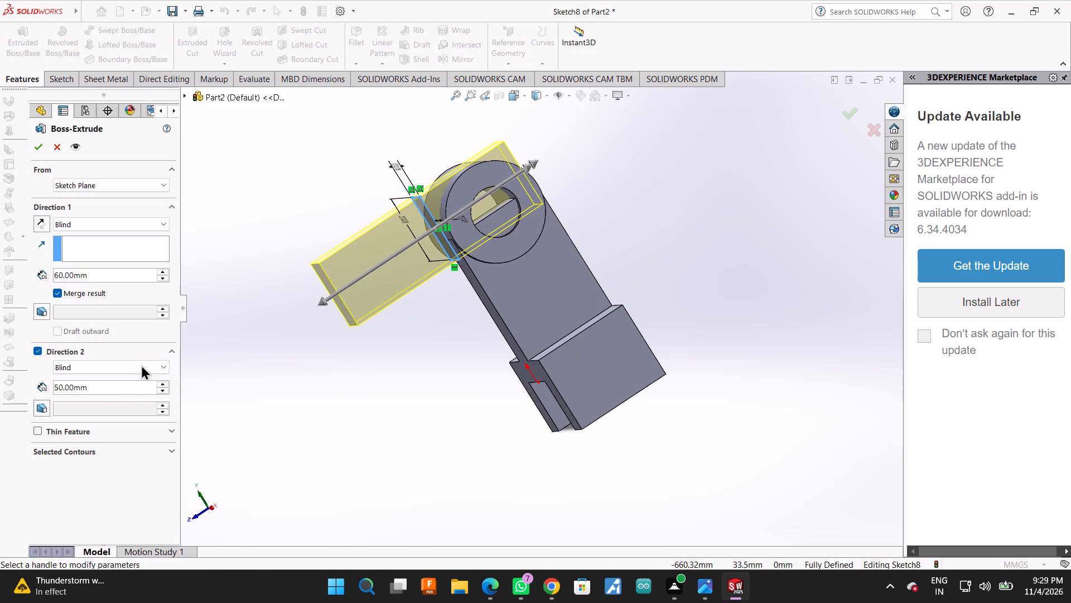
pyautogui.doubleClick(127, 388)
pyautogui.write('25')
pyautogui.press('Return')
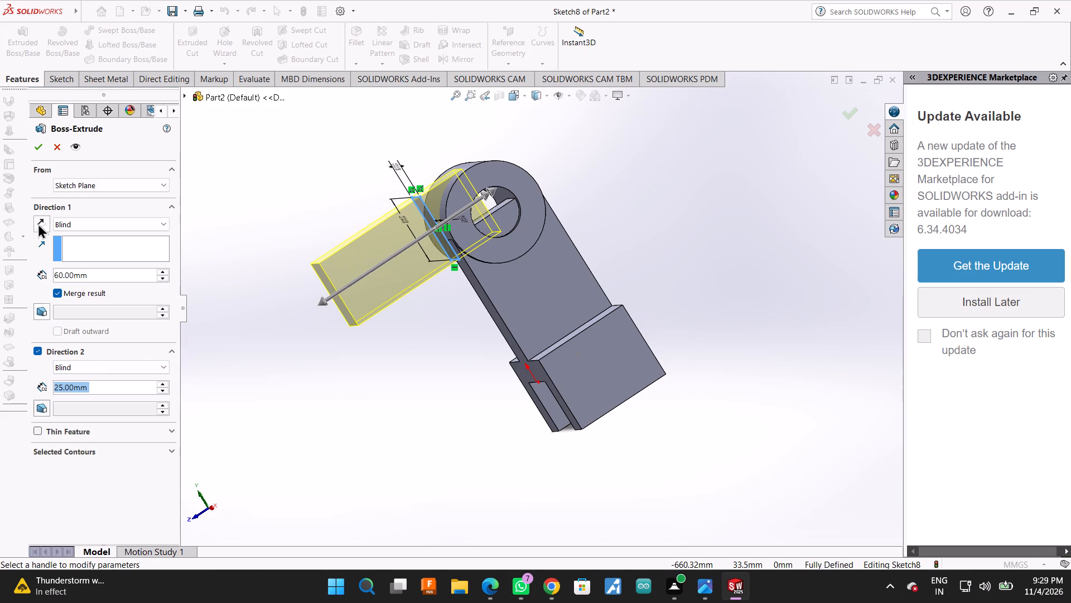
pyautogui.click(40, 152)
# On the cylinder's +X end face, sketch a circle of about 12.3 mm radius centred on the bore and reaching its edge.
pyautogui.moveTo(729, 267); pyautogui.dragTo(684, 257, button='middle')
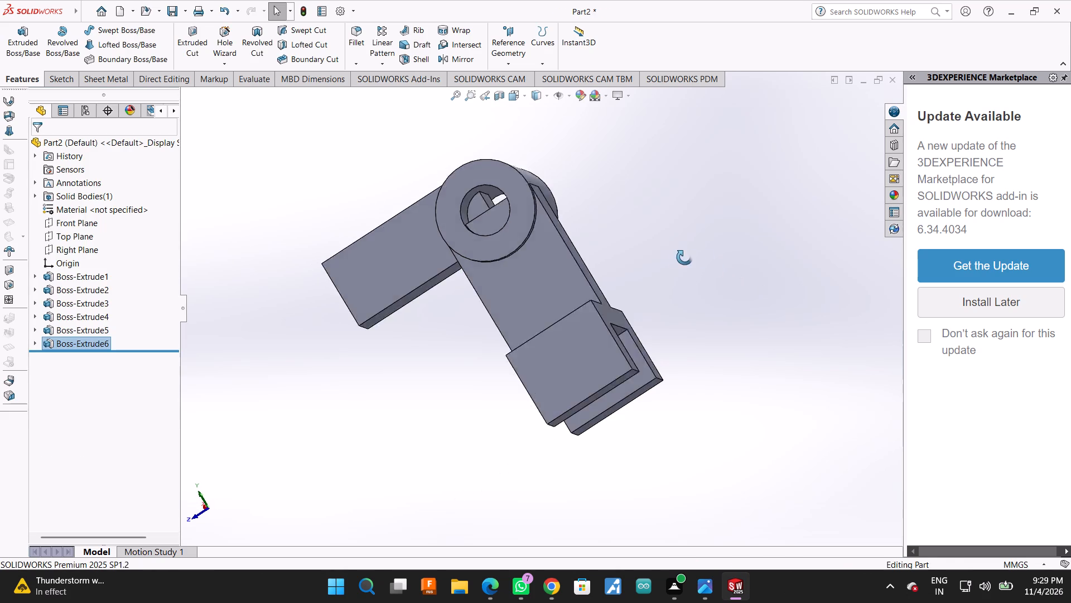
pyautogui.moveTo(684, 257); pyautogui.dragTo(726, 293, button='middle')
pyautogui.moveTo(428, 361); pyautogui.dragTo(462, 347, button='middle')
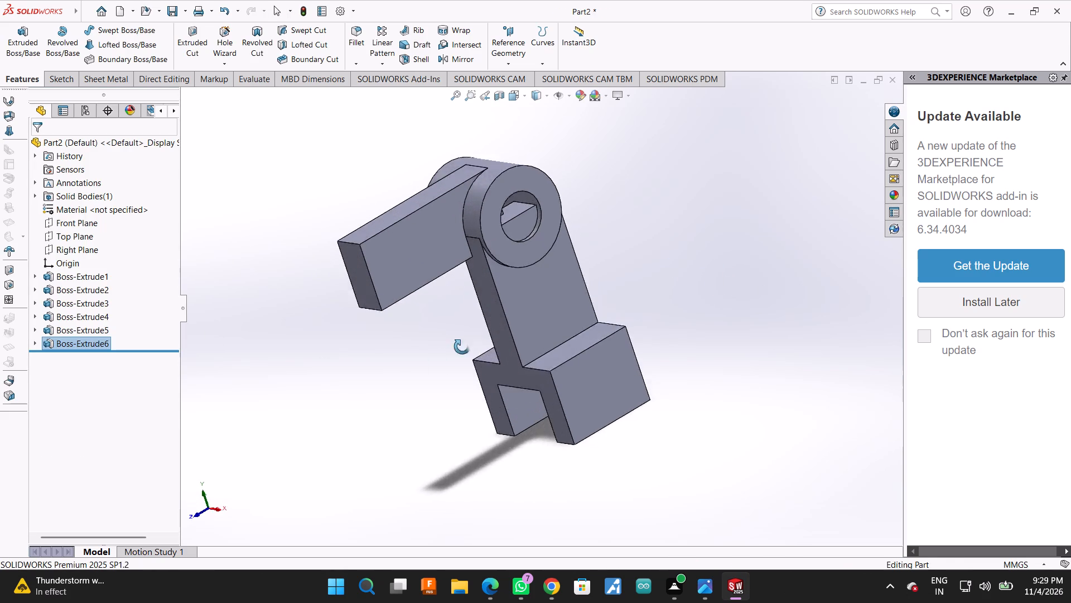
pyautogui.moveTo(462, 347); pyautogui.dragTo(454, 348, button='middle')
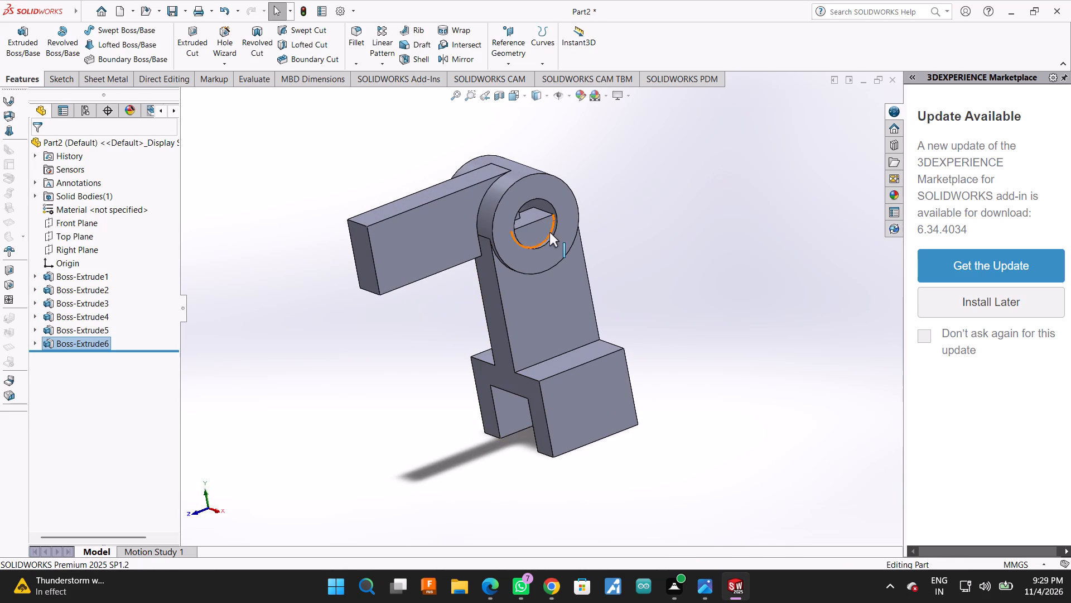
pyautogui.click(562, 237)
pyautogui.click(614, 199)
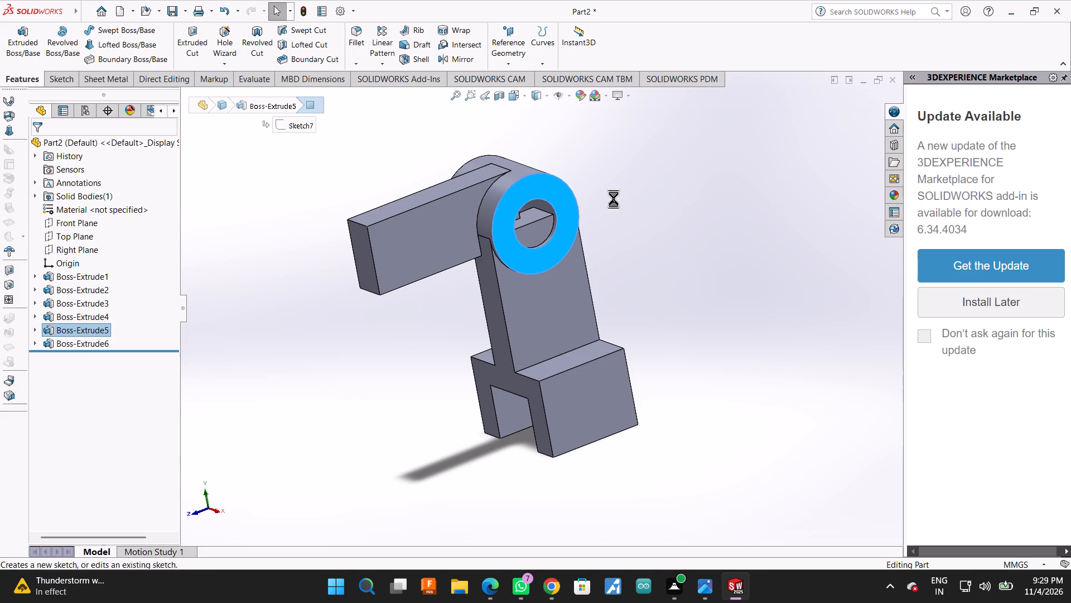
pyautogui.click(104, 25)
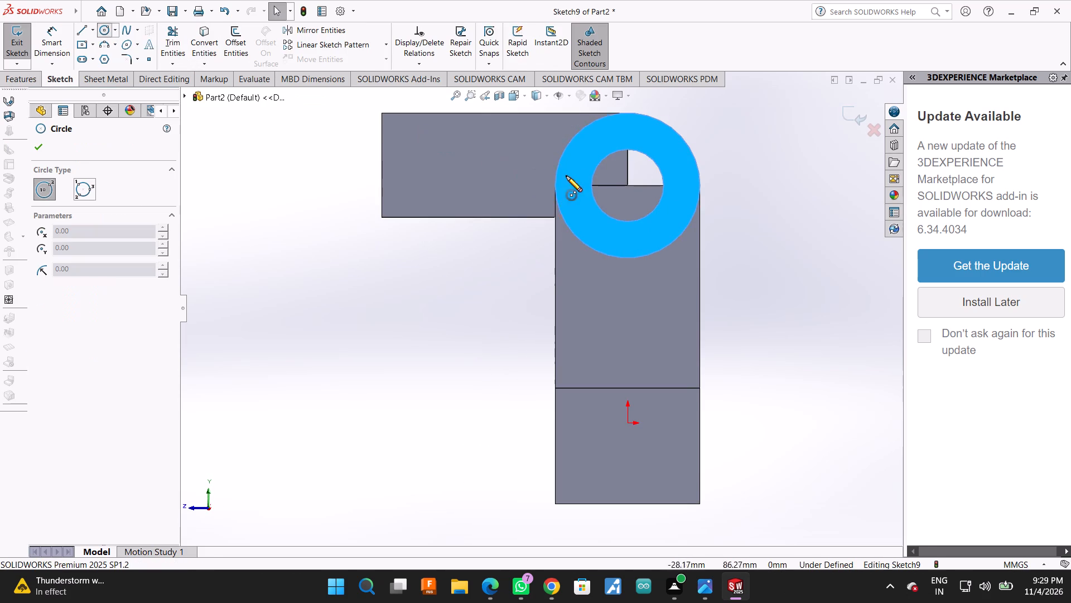
pyautogui.click(627, 185)
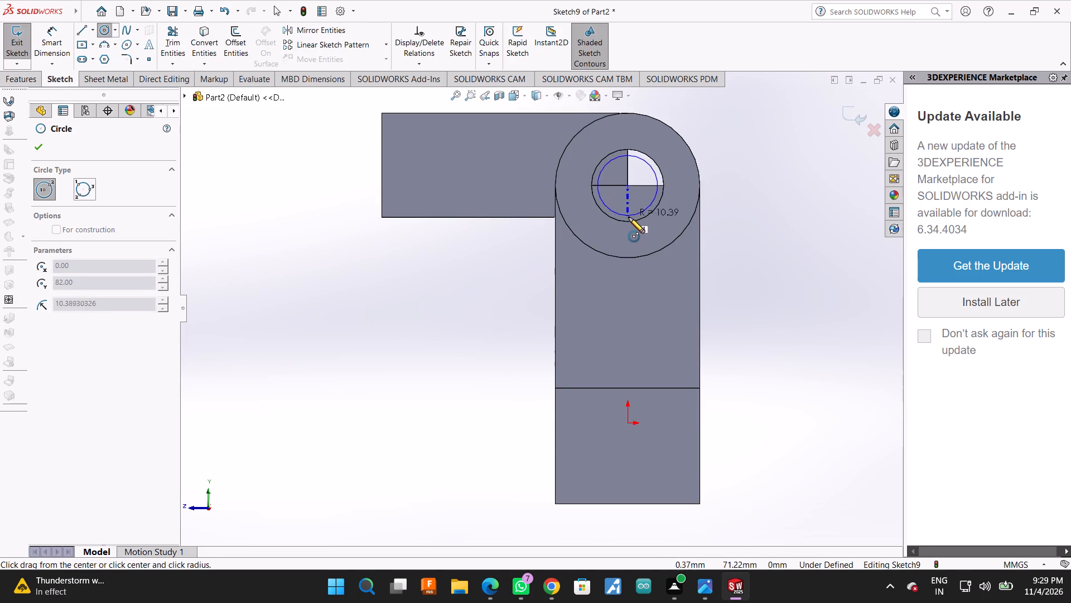
pyautogui.click(630, 221)
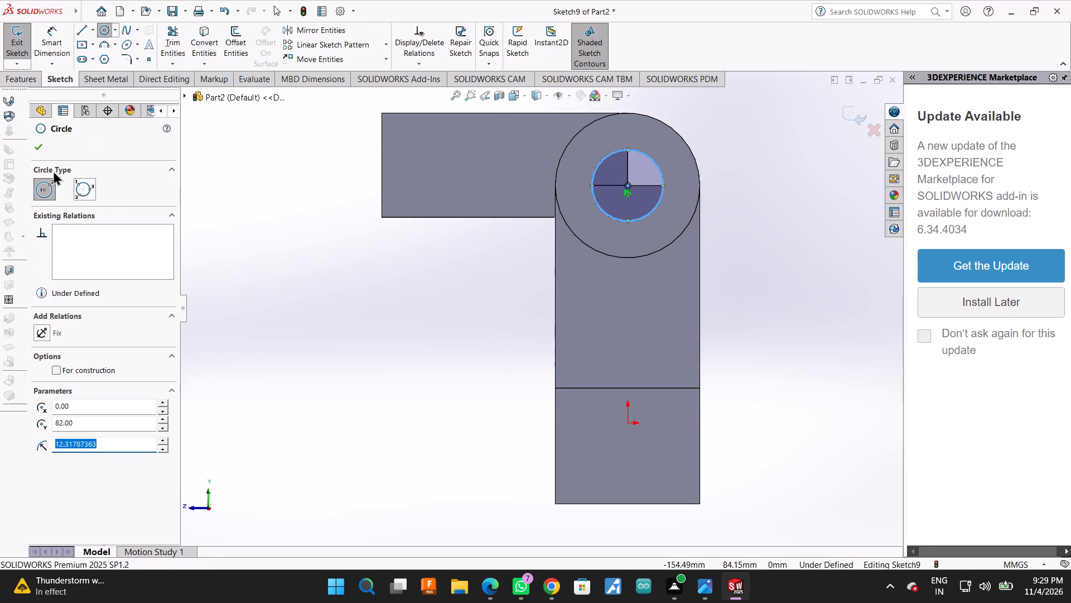
pyautogui.click(44, 155)
# Cut the bore circle as a blind 60 mm extruded cut from the cylinder's +X end face through its length.
pyautogui.click(31, 85)
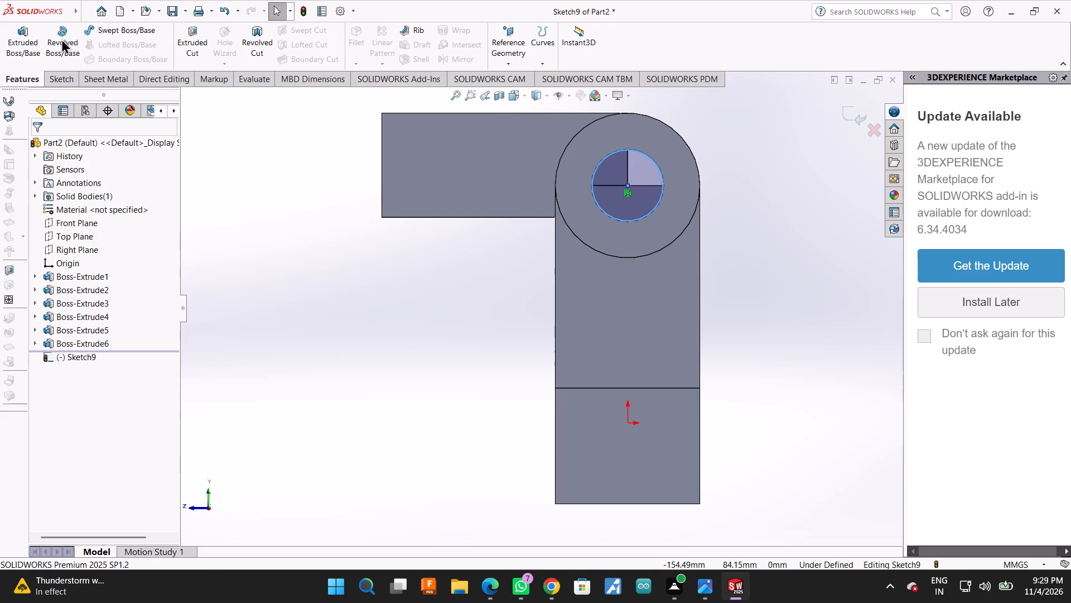
pyautogui.click(198, 31)
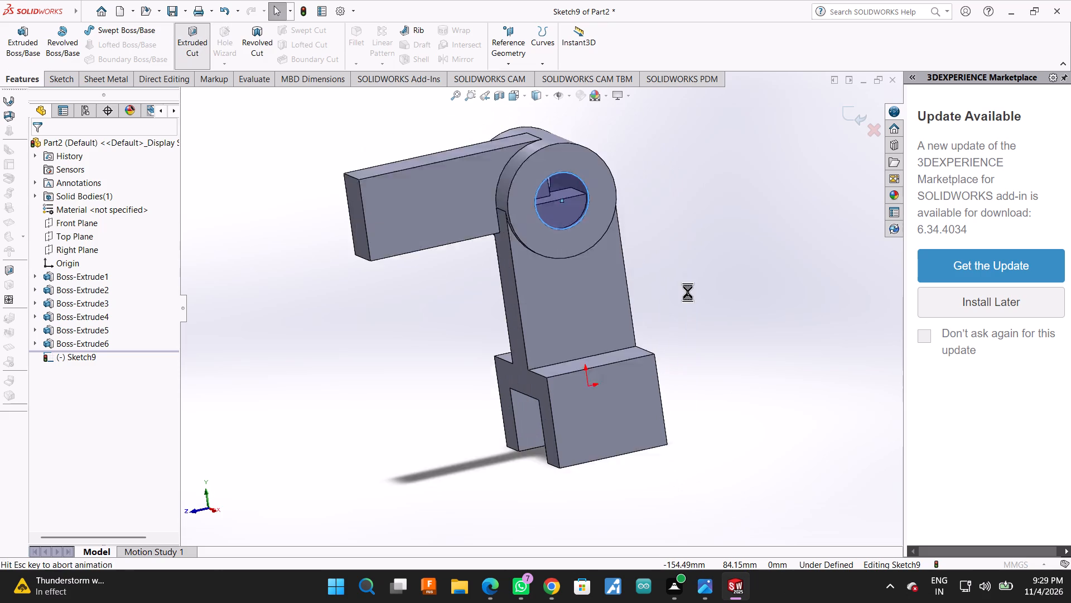
pyautogui.moveTo(659, 250); pyautogui.dragTo(710, 288, button='middle')
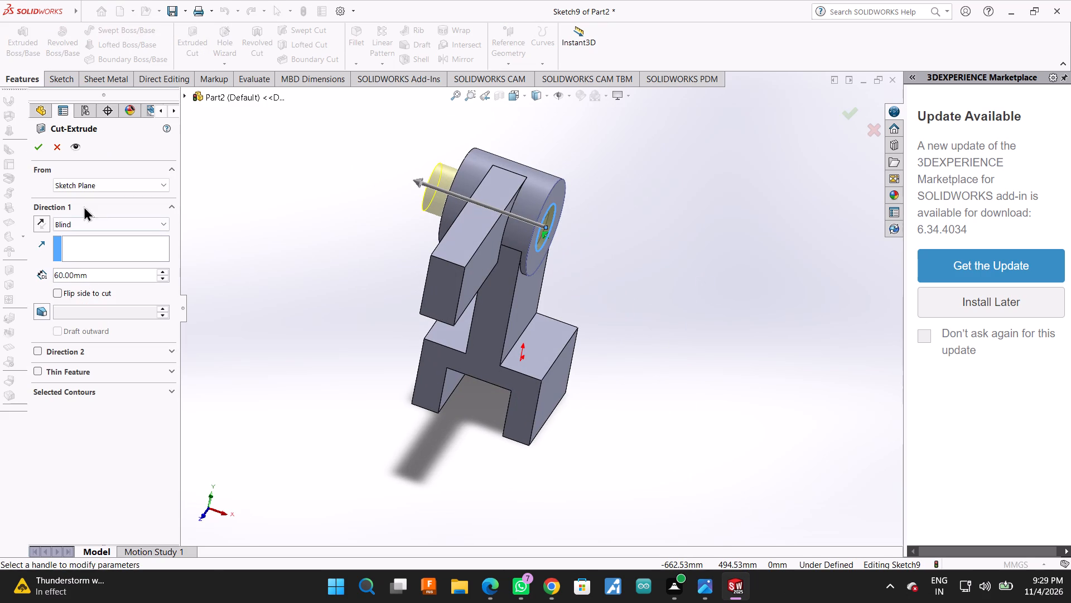
pyautogui.click(32, 145)
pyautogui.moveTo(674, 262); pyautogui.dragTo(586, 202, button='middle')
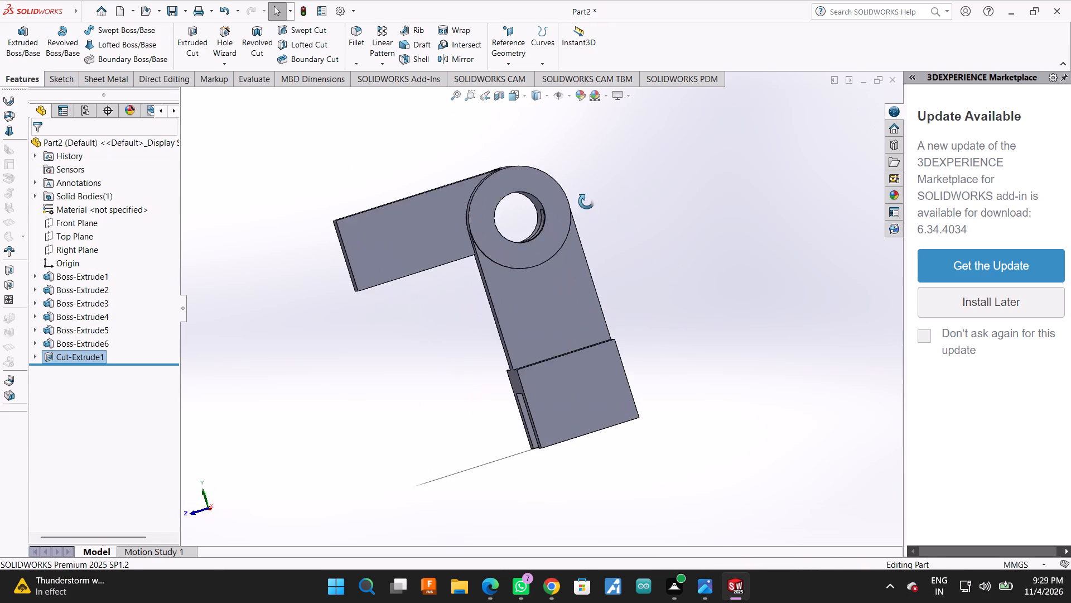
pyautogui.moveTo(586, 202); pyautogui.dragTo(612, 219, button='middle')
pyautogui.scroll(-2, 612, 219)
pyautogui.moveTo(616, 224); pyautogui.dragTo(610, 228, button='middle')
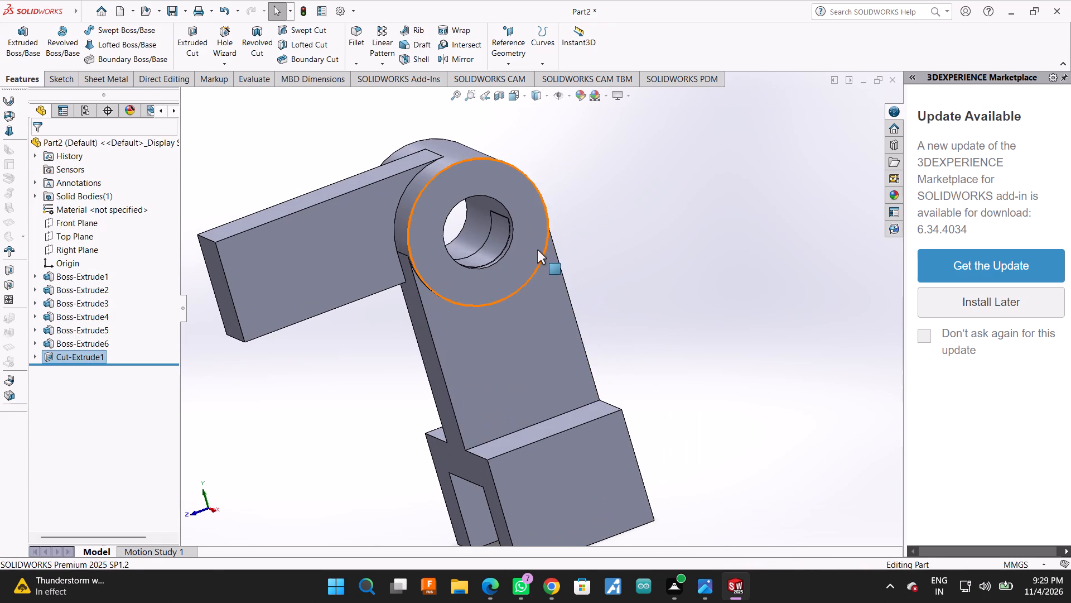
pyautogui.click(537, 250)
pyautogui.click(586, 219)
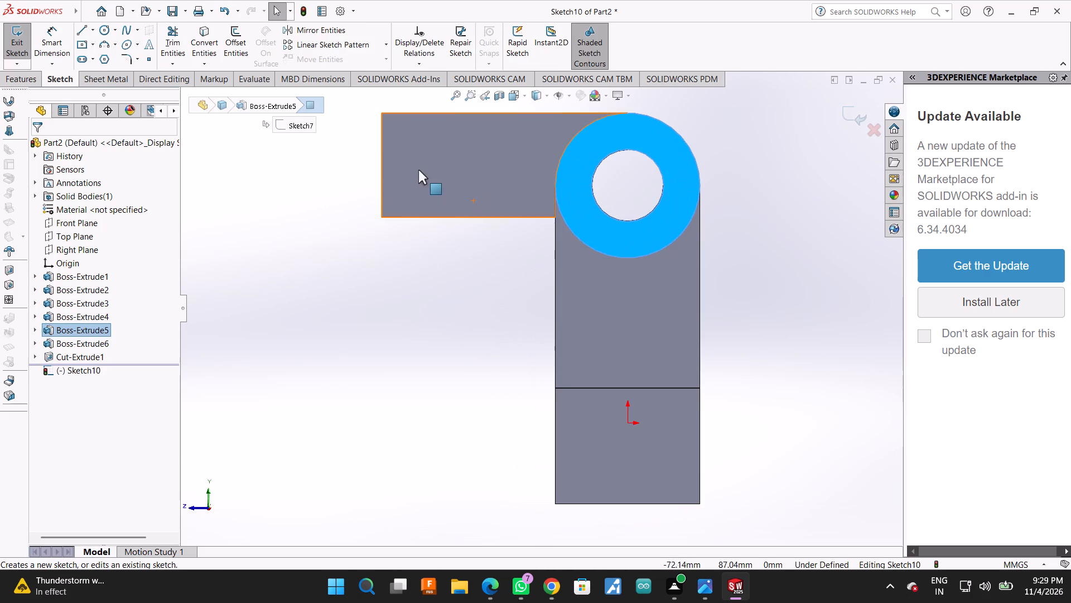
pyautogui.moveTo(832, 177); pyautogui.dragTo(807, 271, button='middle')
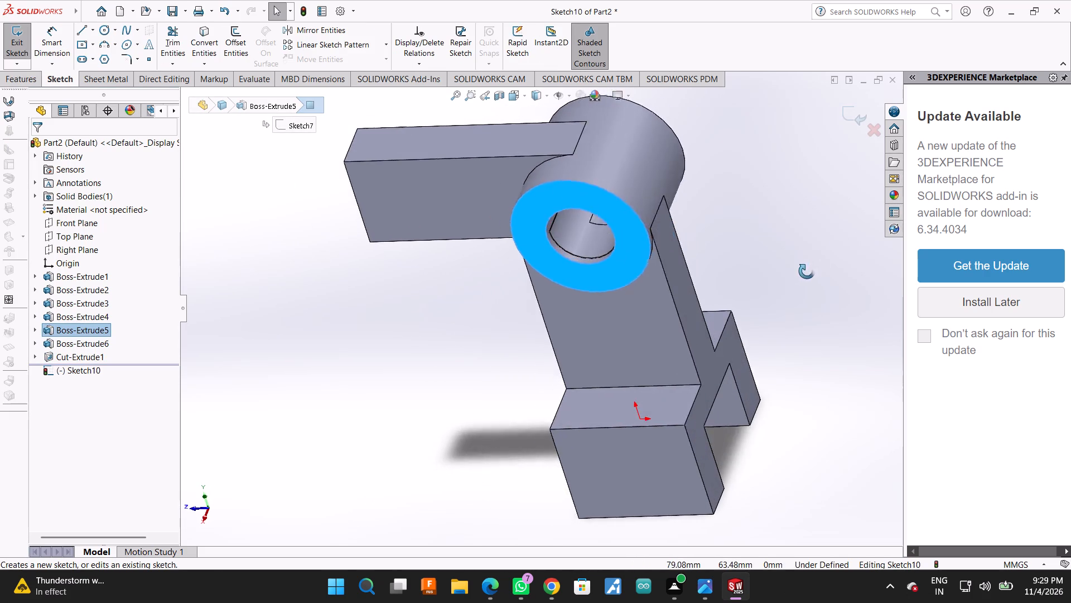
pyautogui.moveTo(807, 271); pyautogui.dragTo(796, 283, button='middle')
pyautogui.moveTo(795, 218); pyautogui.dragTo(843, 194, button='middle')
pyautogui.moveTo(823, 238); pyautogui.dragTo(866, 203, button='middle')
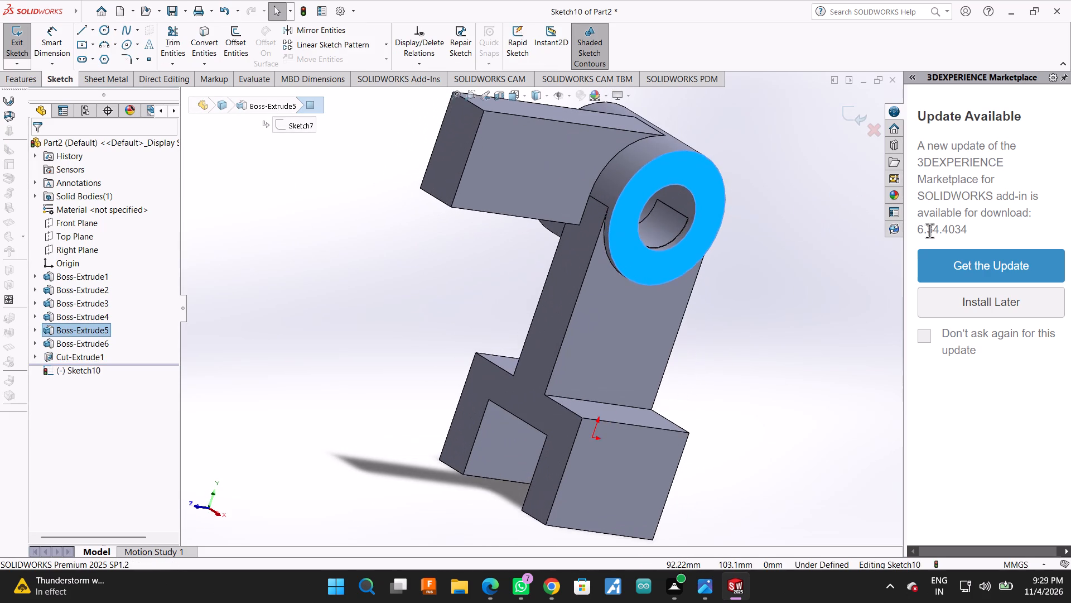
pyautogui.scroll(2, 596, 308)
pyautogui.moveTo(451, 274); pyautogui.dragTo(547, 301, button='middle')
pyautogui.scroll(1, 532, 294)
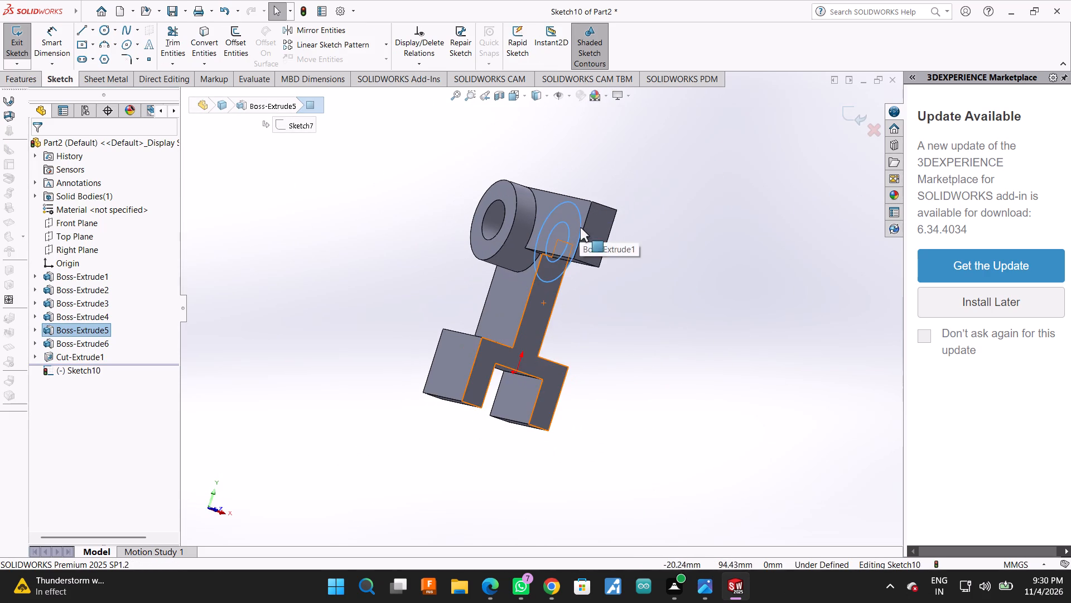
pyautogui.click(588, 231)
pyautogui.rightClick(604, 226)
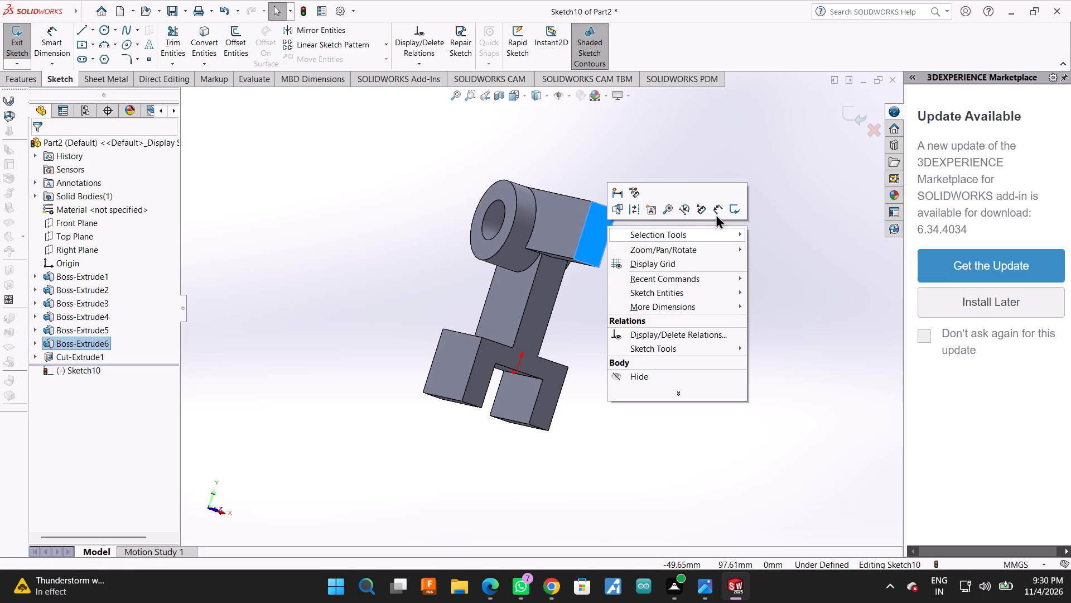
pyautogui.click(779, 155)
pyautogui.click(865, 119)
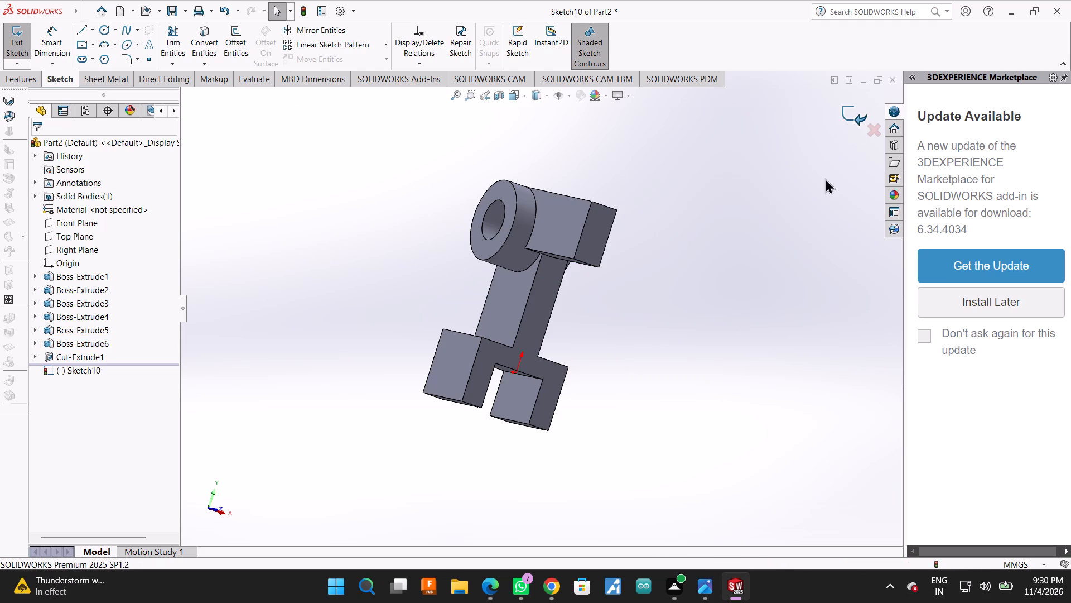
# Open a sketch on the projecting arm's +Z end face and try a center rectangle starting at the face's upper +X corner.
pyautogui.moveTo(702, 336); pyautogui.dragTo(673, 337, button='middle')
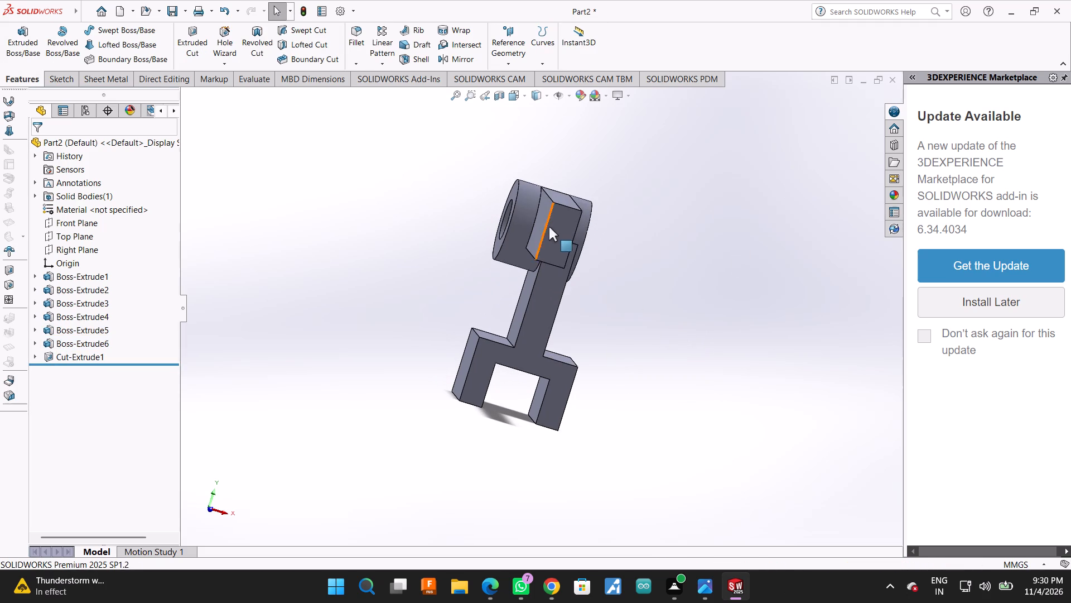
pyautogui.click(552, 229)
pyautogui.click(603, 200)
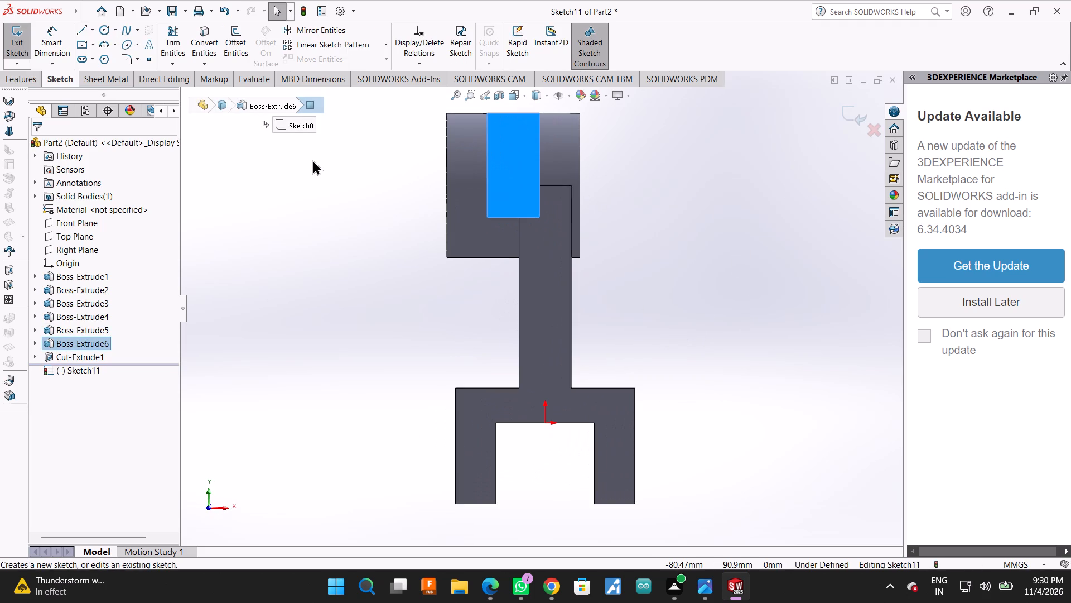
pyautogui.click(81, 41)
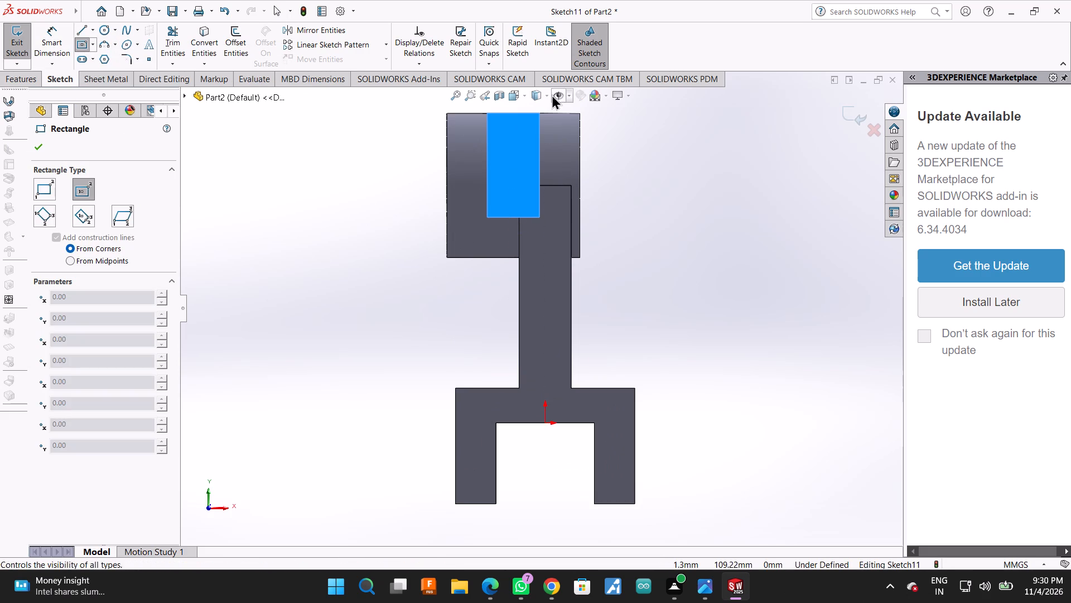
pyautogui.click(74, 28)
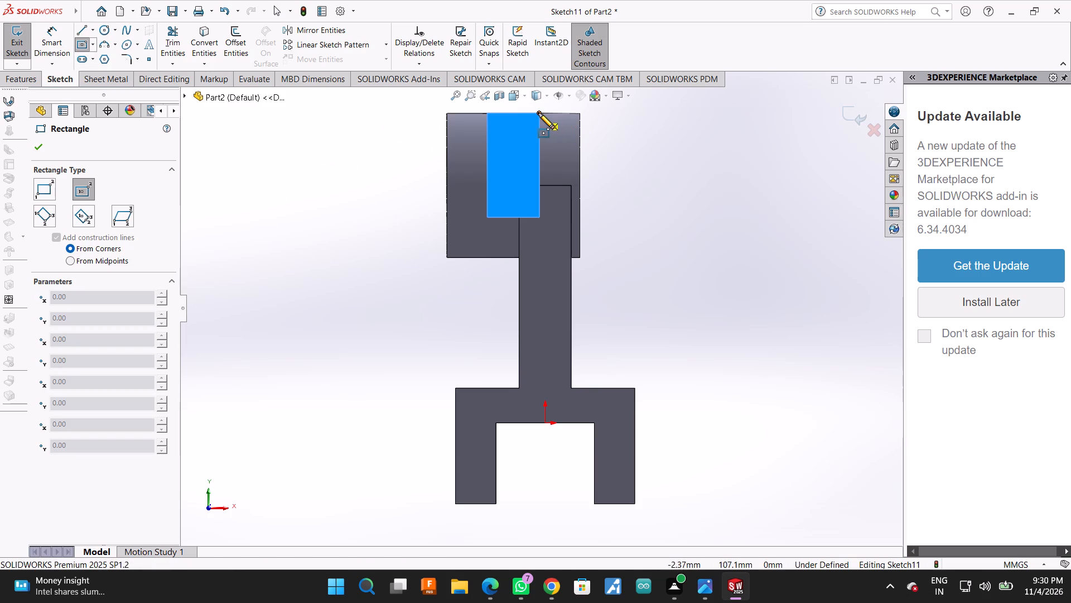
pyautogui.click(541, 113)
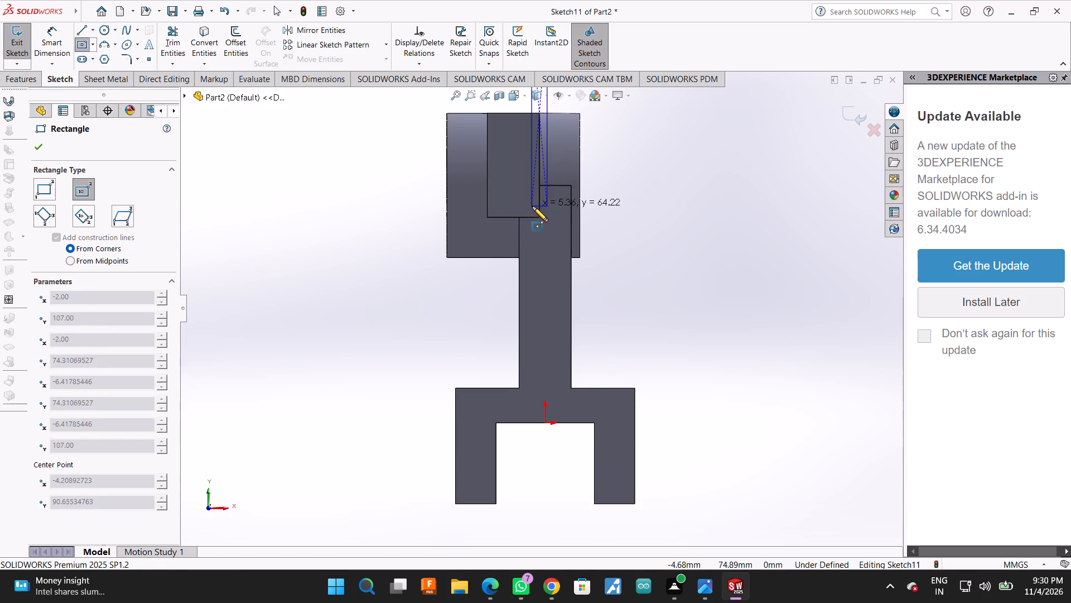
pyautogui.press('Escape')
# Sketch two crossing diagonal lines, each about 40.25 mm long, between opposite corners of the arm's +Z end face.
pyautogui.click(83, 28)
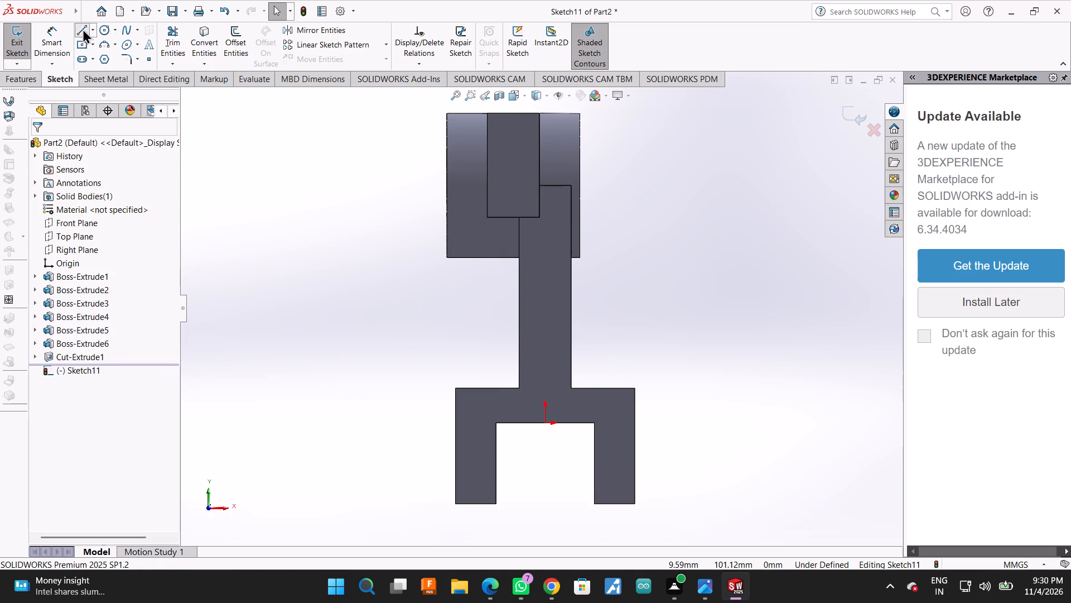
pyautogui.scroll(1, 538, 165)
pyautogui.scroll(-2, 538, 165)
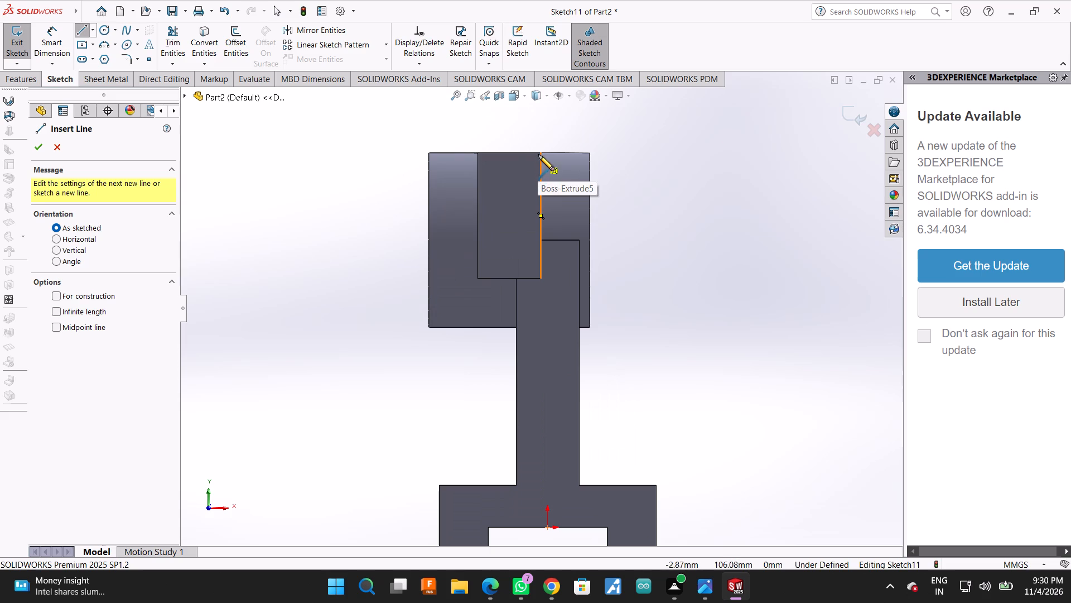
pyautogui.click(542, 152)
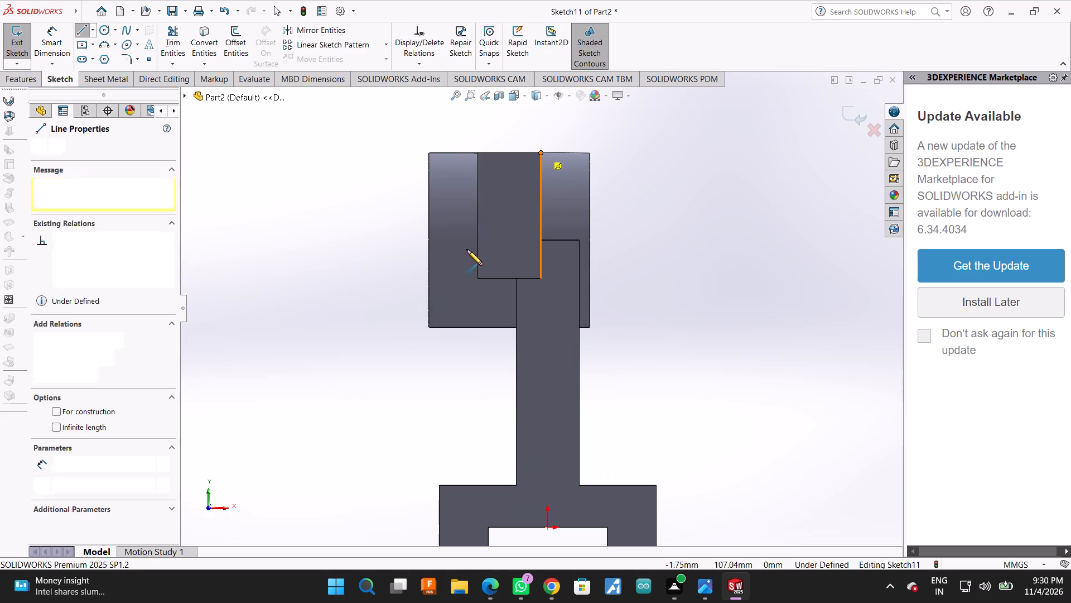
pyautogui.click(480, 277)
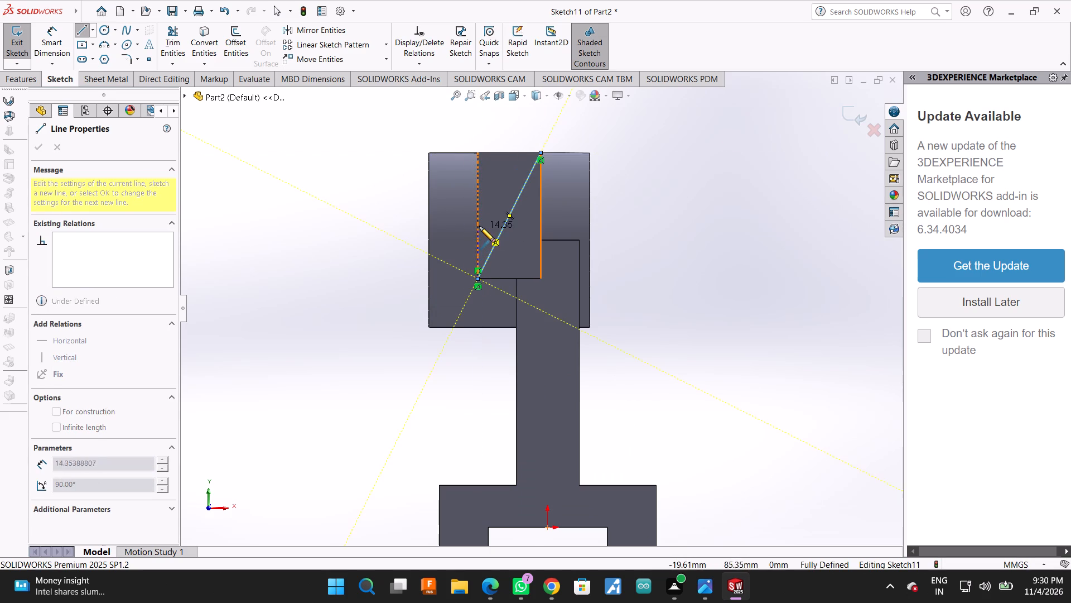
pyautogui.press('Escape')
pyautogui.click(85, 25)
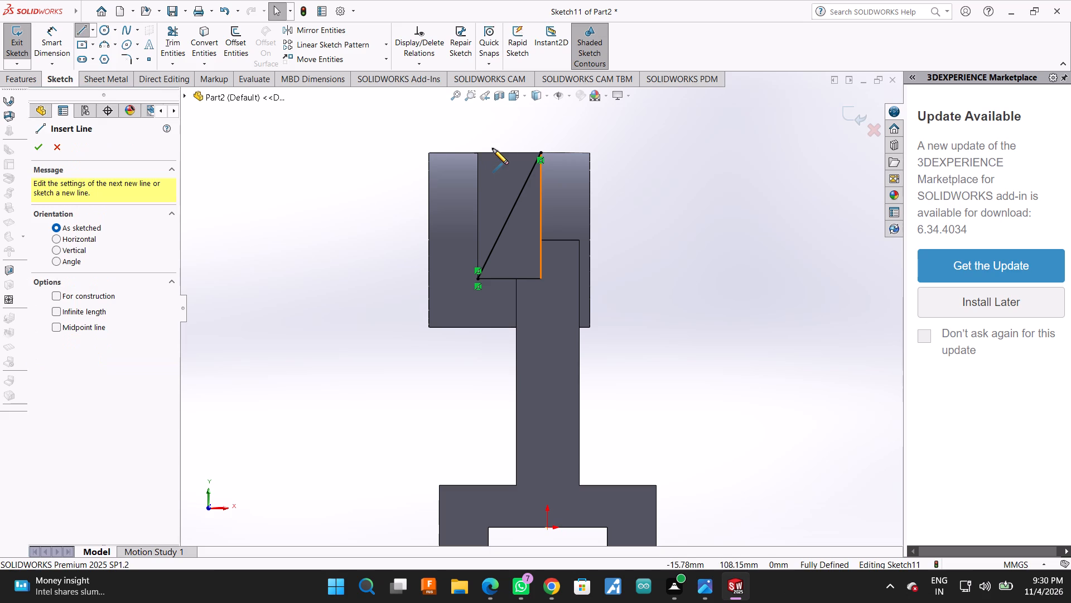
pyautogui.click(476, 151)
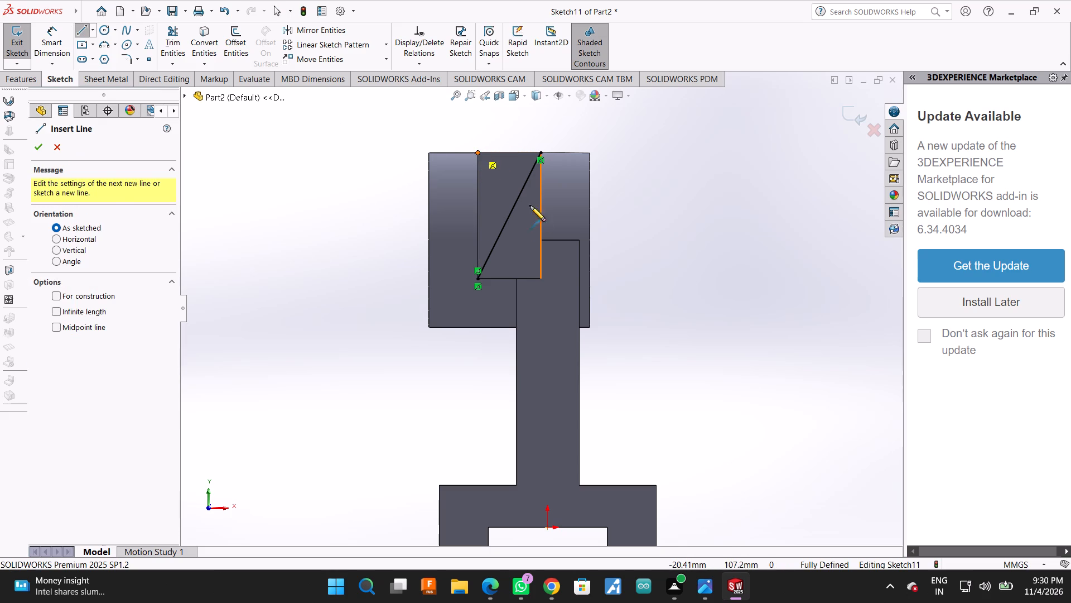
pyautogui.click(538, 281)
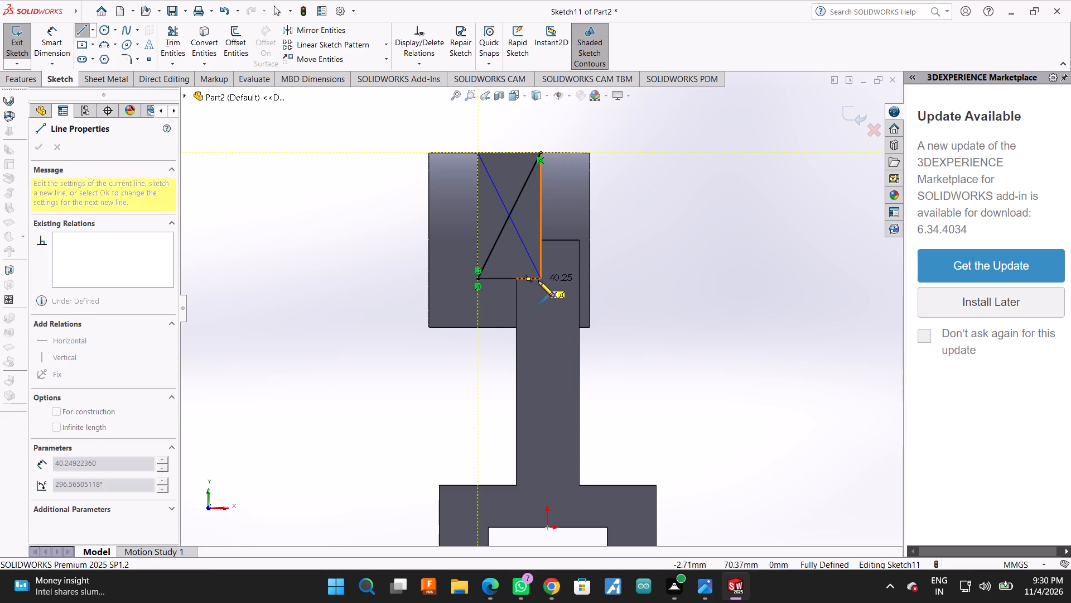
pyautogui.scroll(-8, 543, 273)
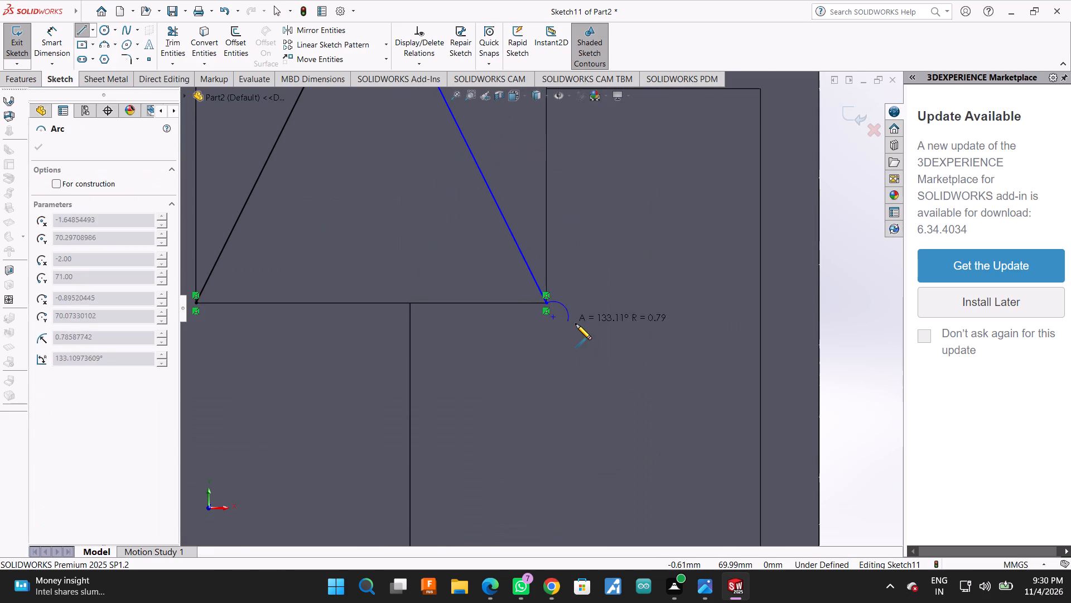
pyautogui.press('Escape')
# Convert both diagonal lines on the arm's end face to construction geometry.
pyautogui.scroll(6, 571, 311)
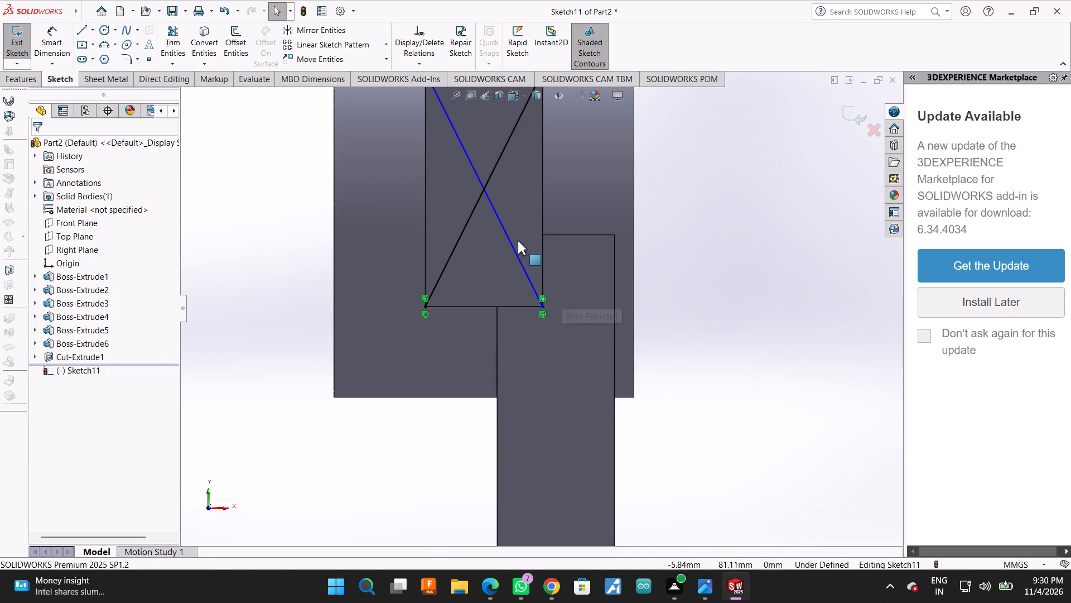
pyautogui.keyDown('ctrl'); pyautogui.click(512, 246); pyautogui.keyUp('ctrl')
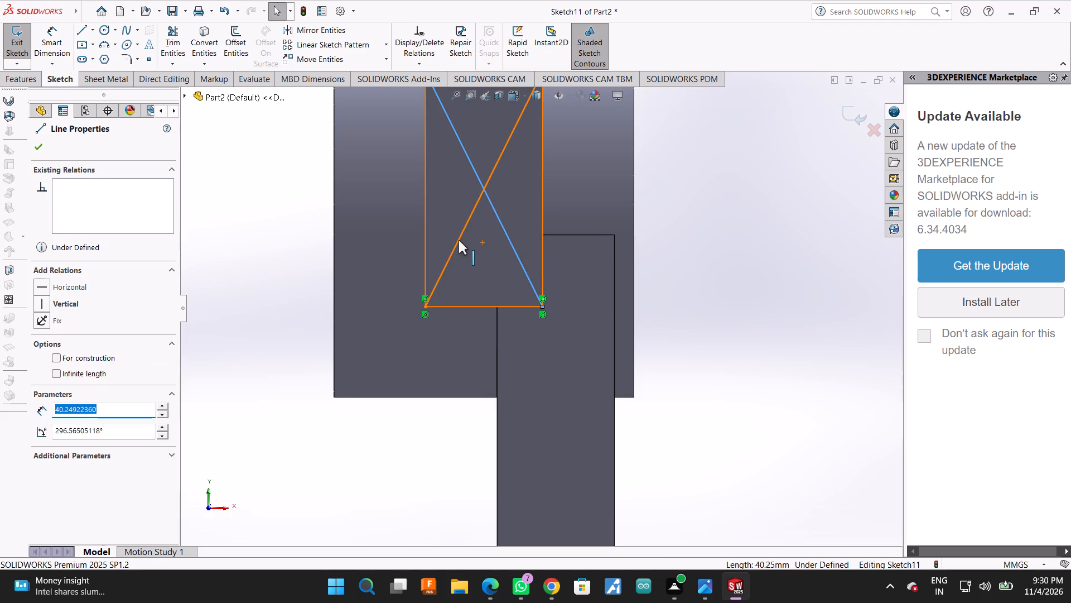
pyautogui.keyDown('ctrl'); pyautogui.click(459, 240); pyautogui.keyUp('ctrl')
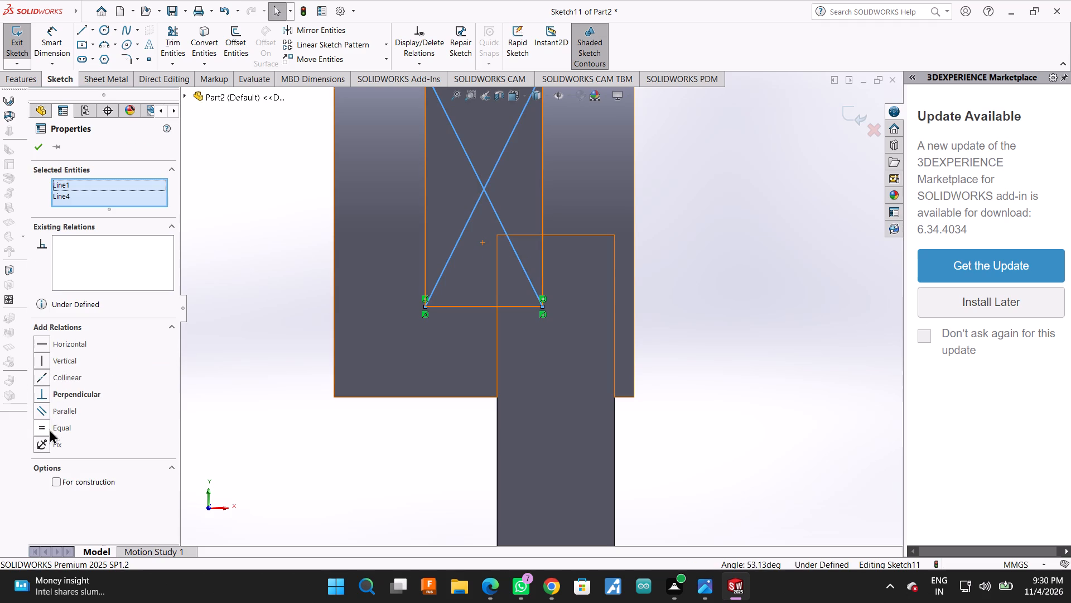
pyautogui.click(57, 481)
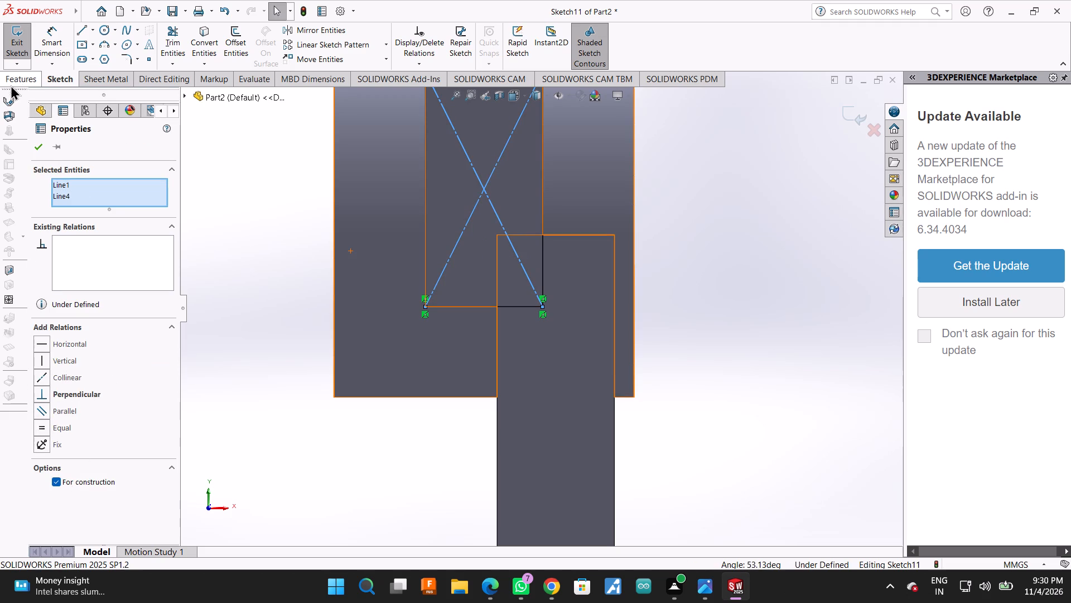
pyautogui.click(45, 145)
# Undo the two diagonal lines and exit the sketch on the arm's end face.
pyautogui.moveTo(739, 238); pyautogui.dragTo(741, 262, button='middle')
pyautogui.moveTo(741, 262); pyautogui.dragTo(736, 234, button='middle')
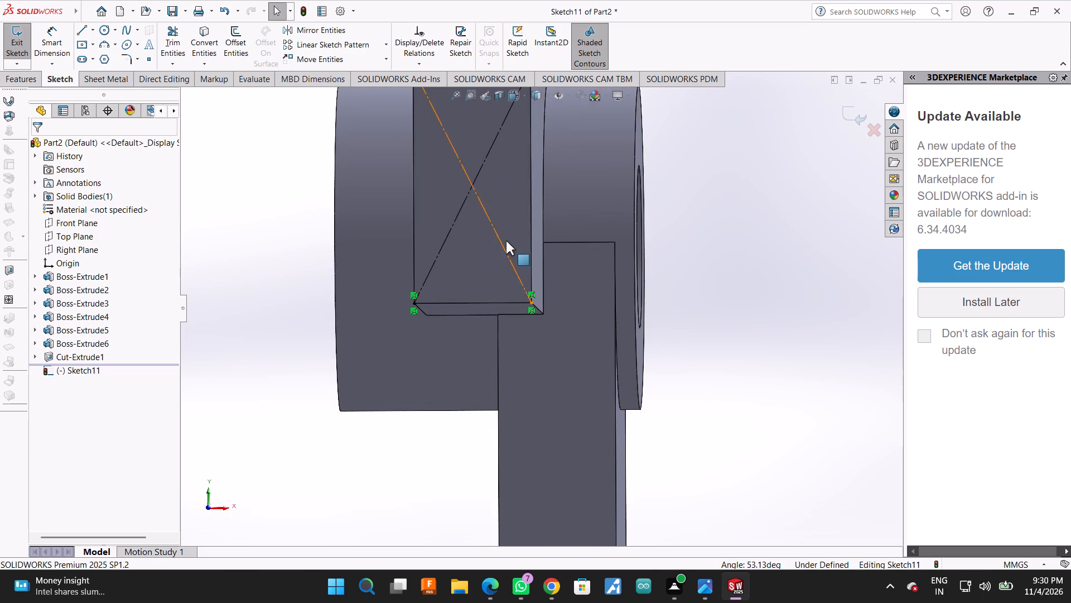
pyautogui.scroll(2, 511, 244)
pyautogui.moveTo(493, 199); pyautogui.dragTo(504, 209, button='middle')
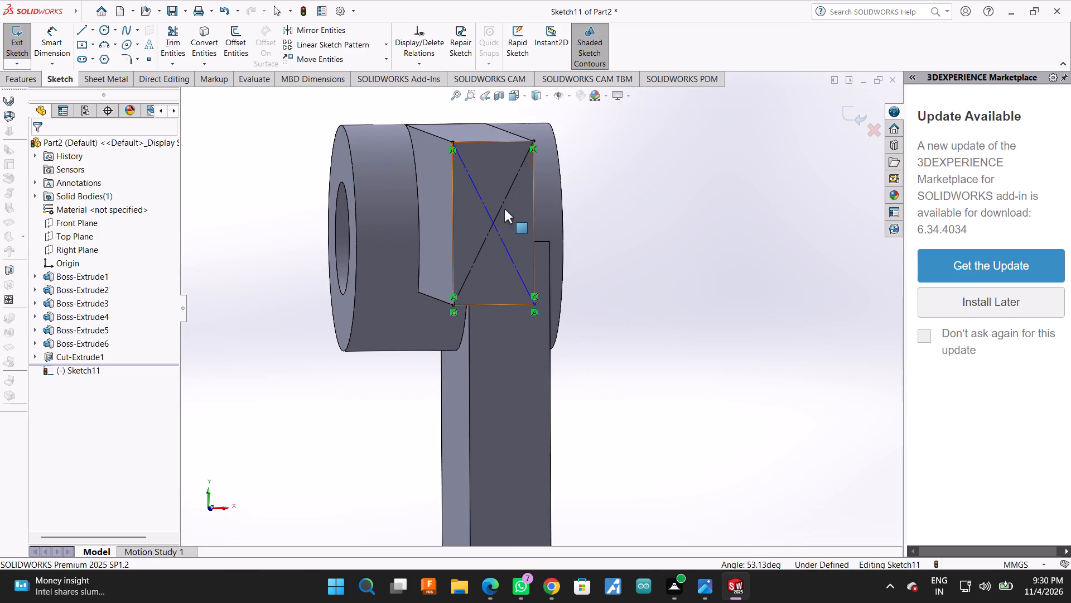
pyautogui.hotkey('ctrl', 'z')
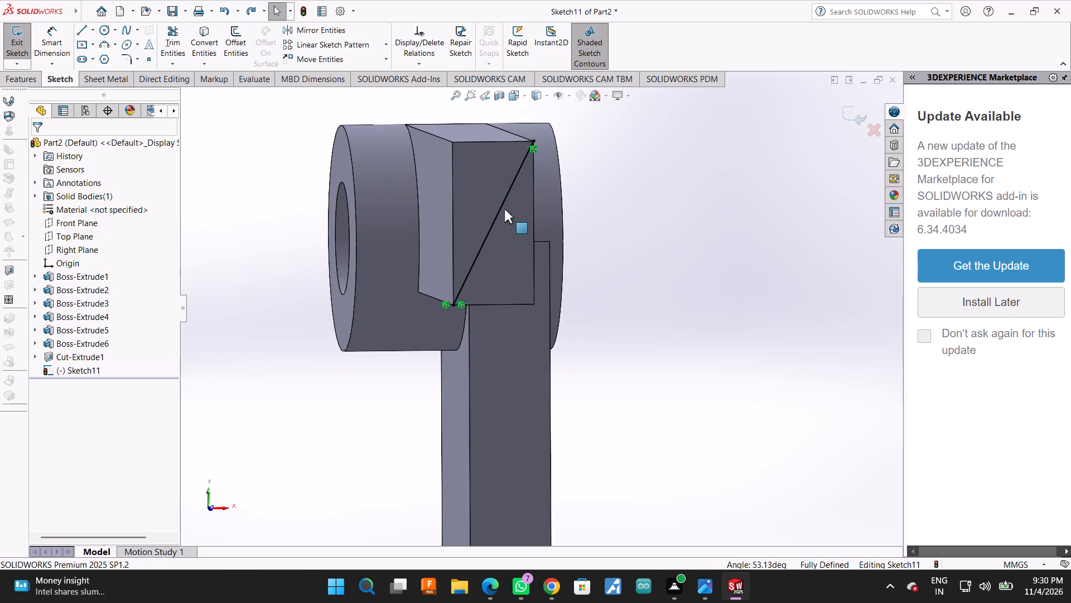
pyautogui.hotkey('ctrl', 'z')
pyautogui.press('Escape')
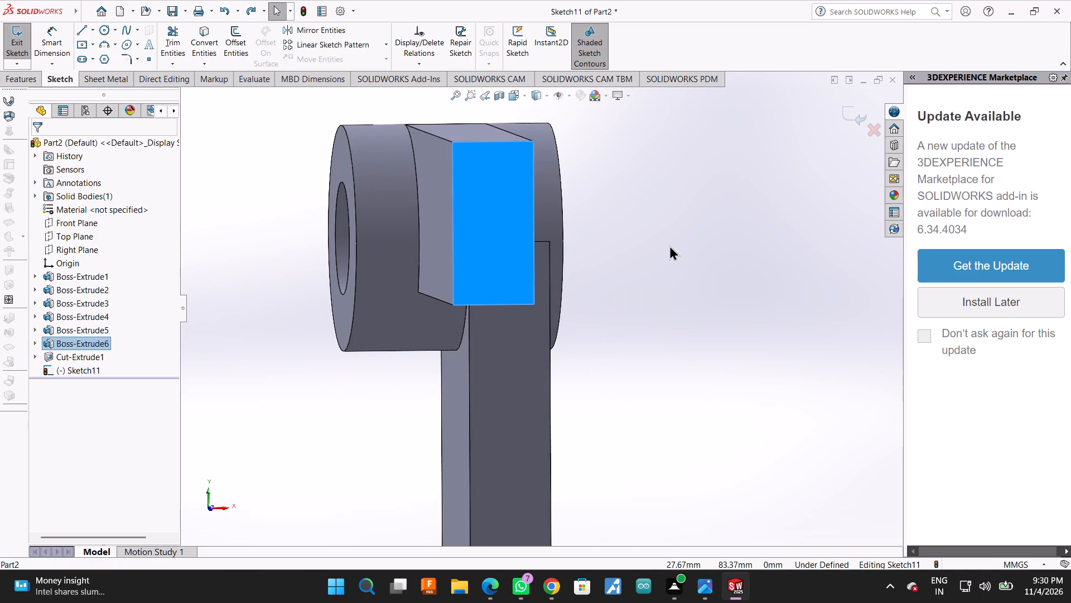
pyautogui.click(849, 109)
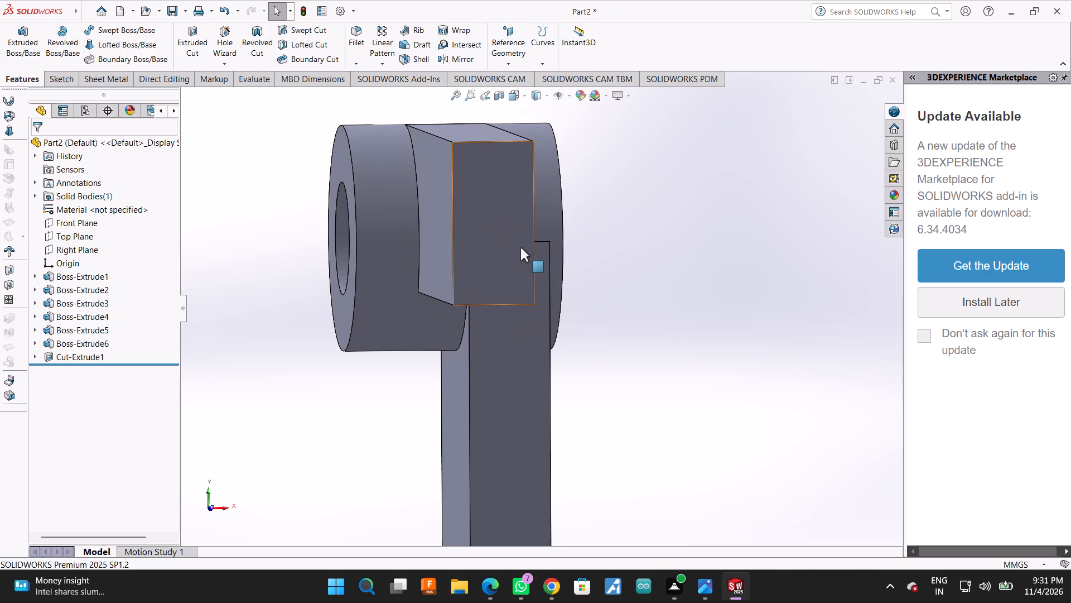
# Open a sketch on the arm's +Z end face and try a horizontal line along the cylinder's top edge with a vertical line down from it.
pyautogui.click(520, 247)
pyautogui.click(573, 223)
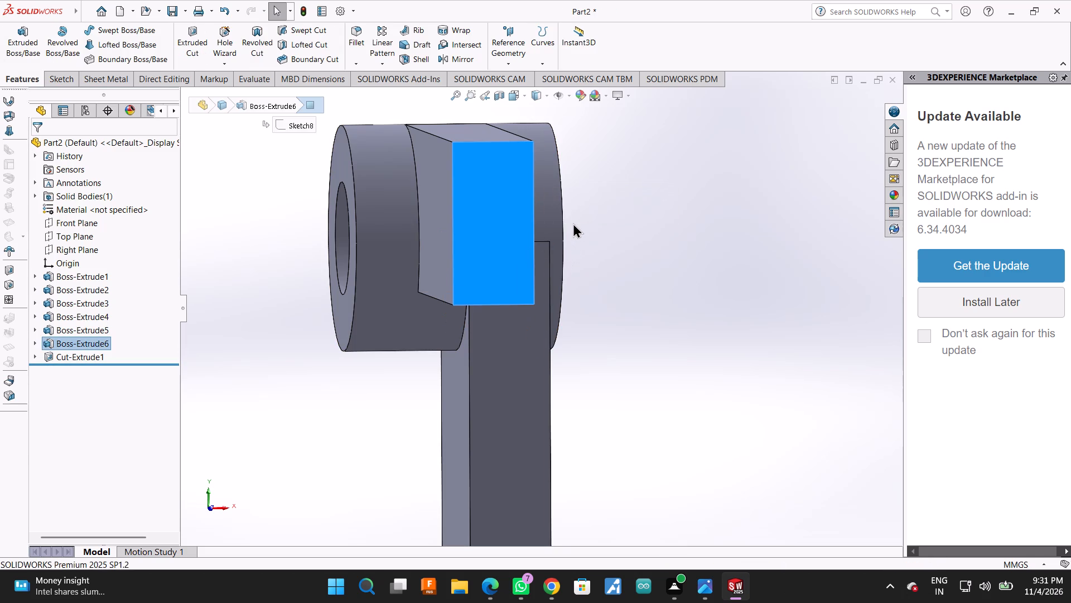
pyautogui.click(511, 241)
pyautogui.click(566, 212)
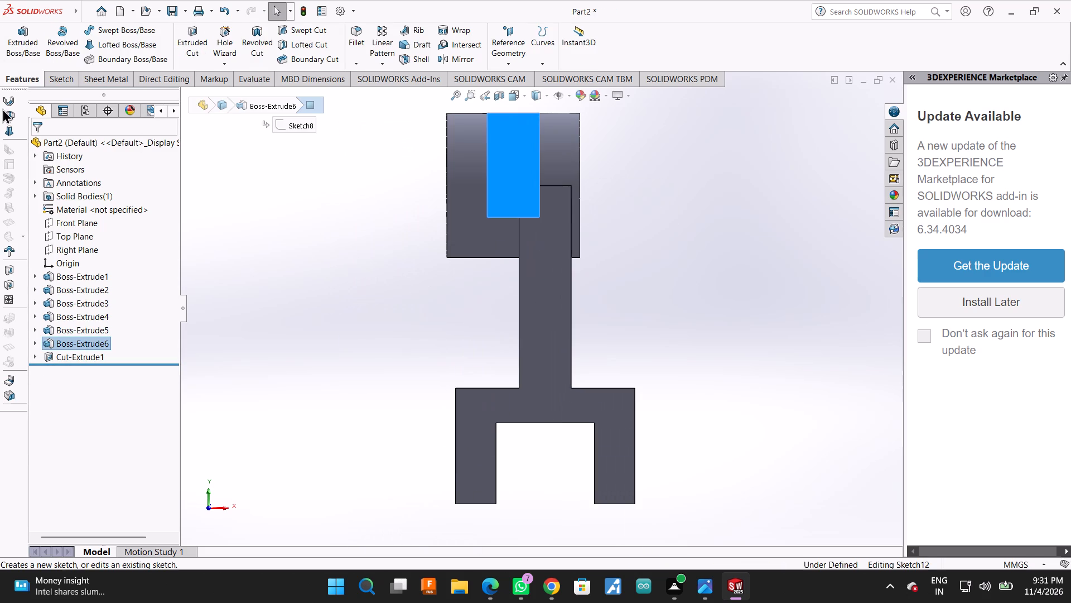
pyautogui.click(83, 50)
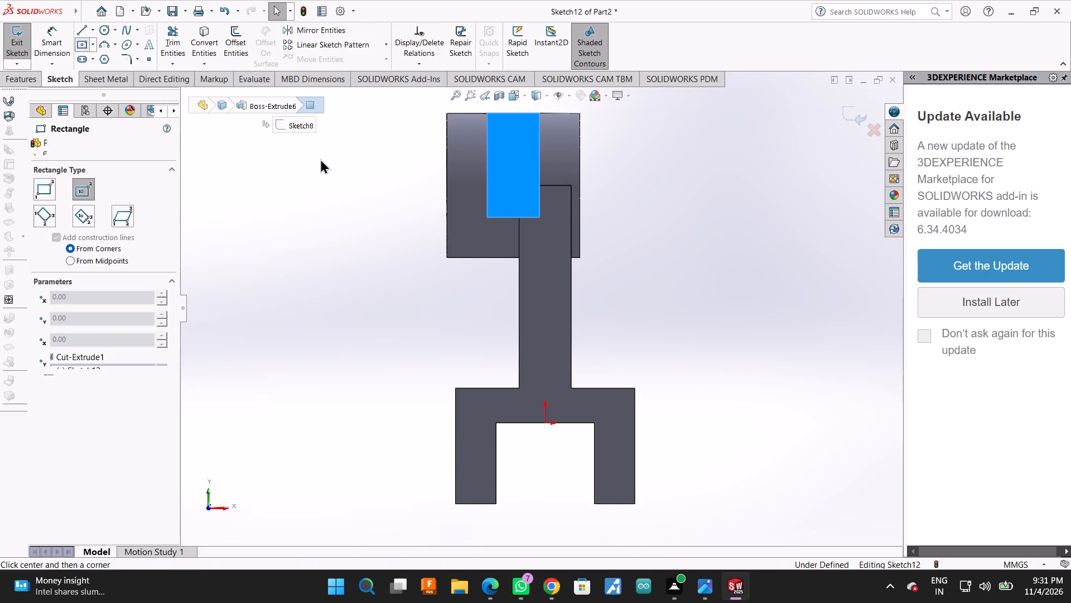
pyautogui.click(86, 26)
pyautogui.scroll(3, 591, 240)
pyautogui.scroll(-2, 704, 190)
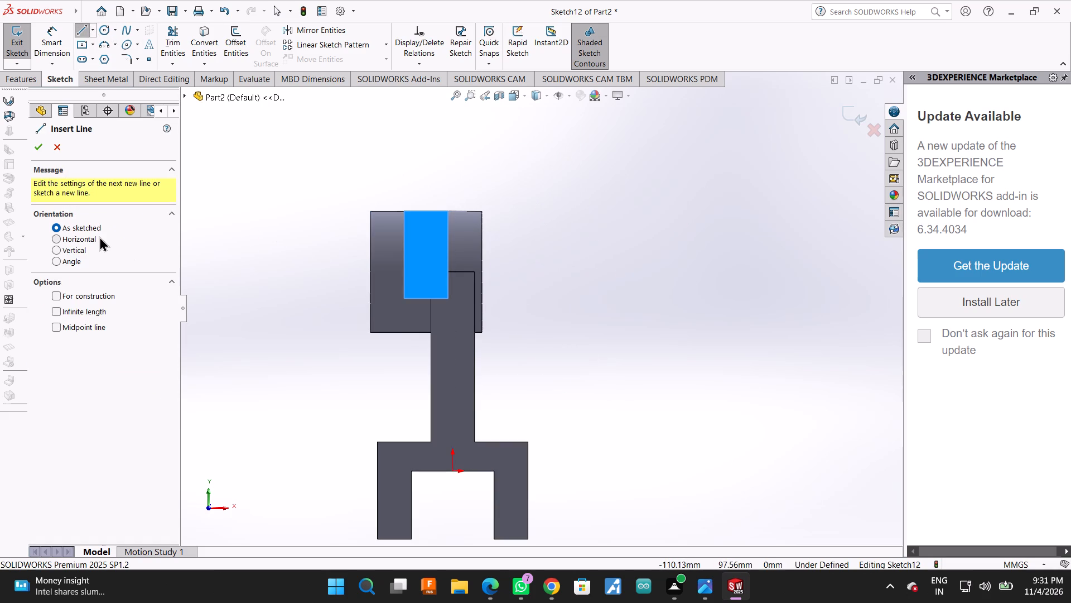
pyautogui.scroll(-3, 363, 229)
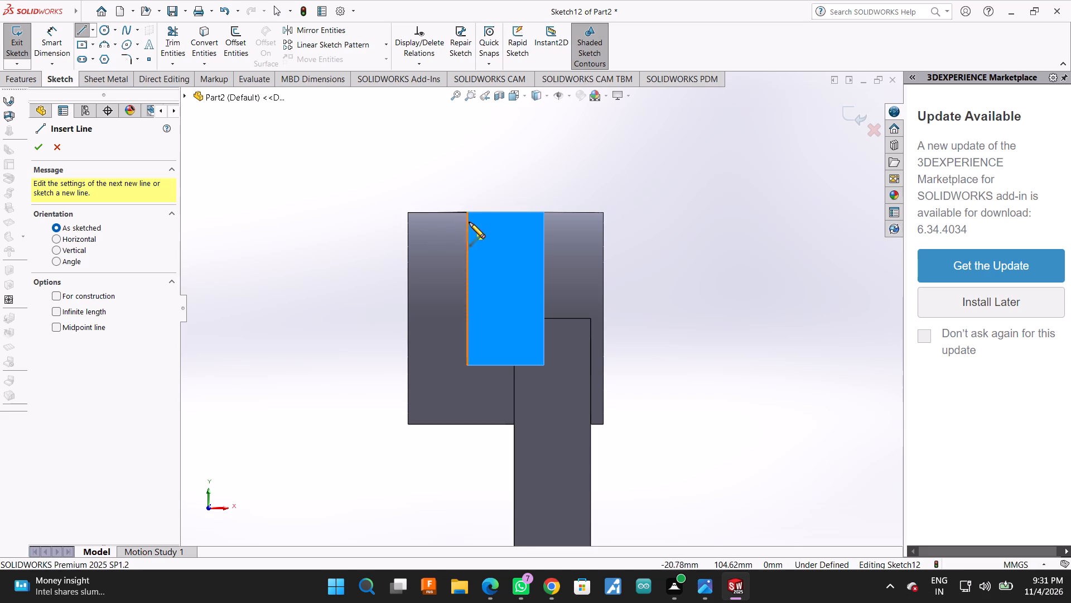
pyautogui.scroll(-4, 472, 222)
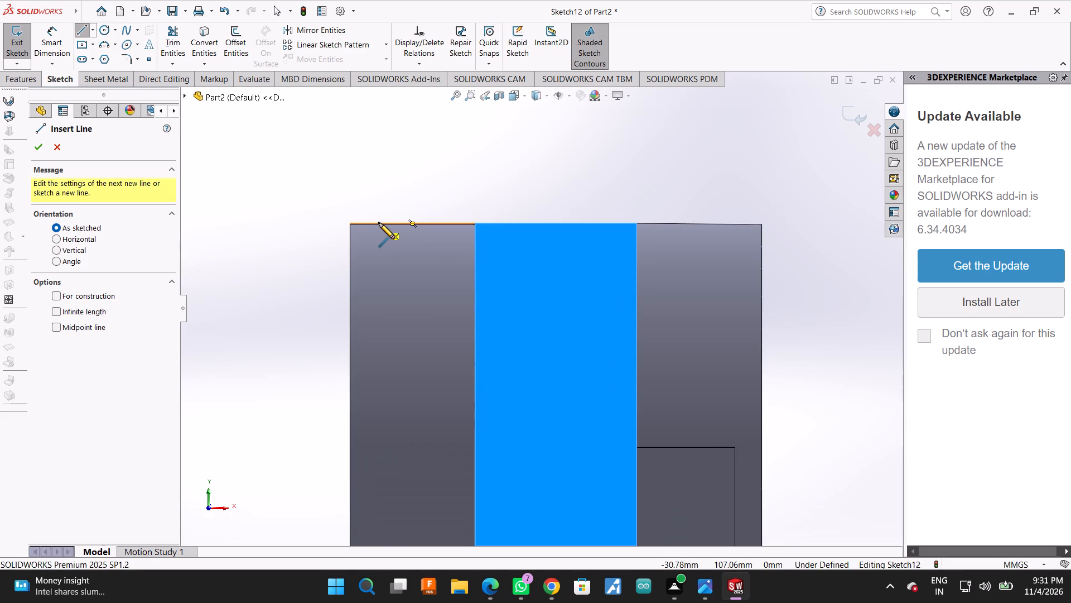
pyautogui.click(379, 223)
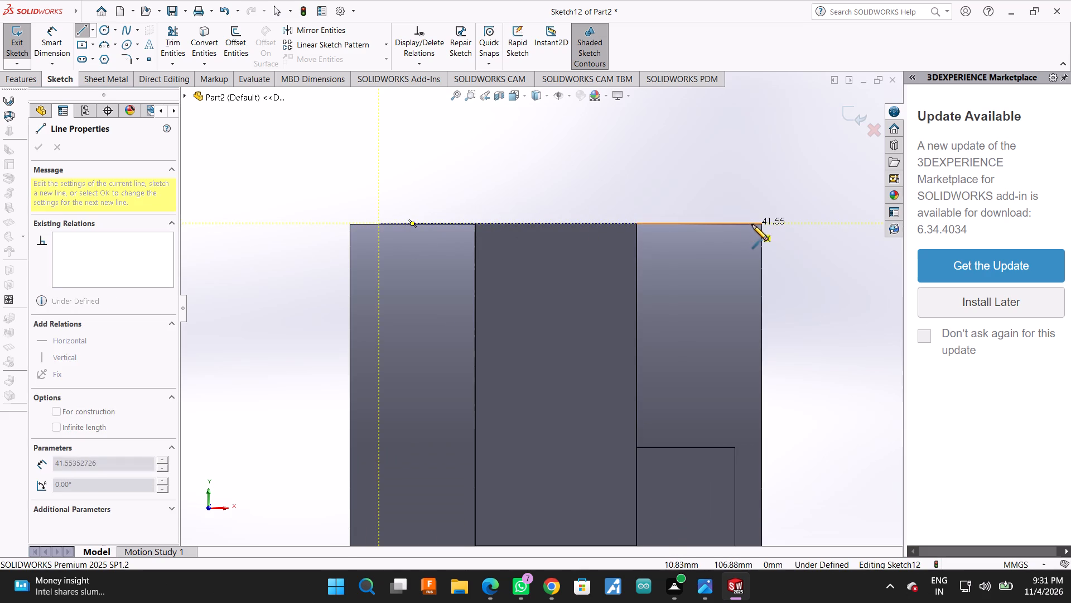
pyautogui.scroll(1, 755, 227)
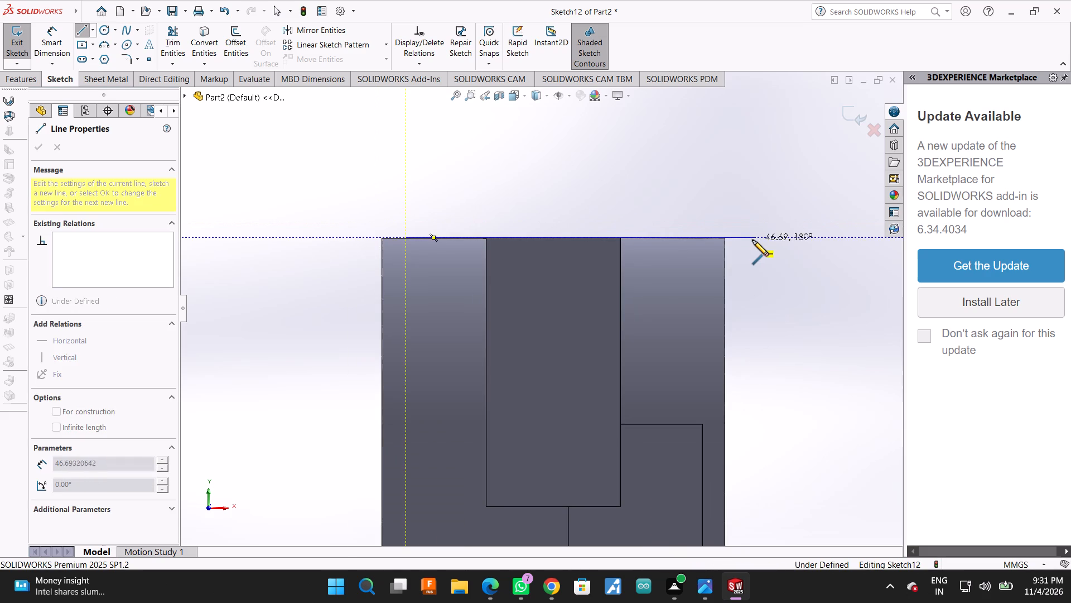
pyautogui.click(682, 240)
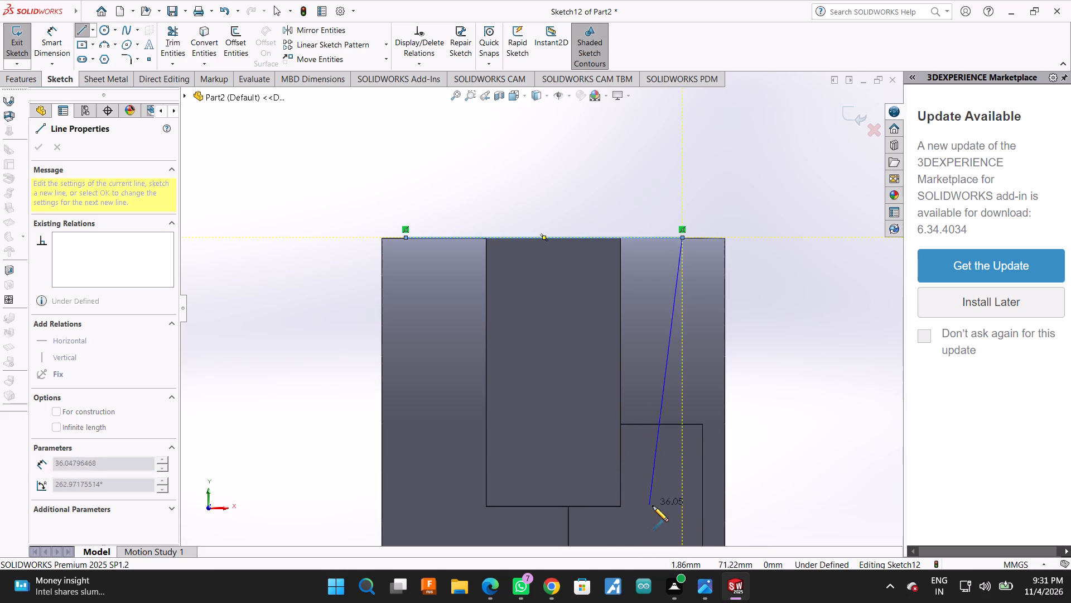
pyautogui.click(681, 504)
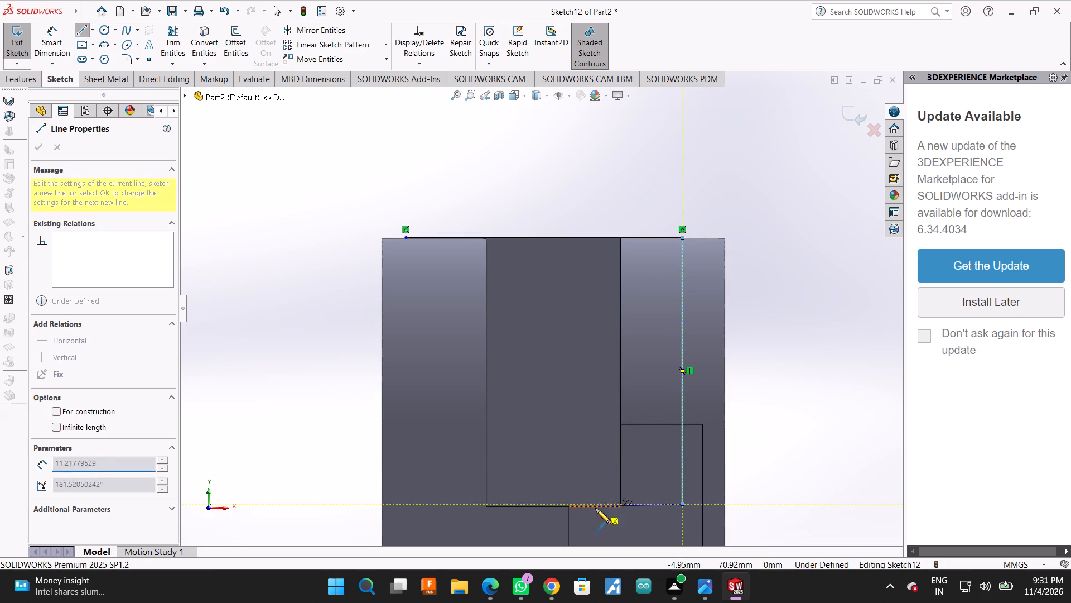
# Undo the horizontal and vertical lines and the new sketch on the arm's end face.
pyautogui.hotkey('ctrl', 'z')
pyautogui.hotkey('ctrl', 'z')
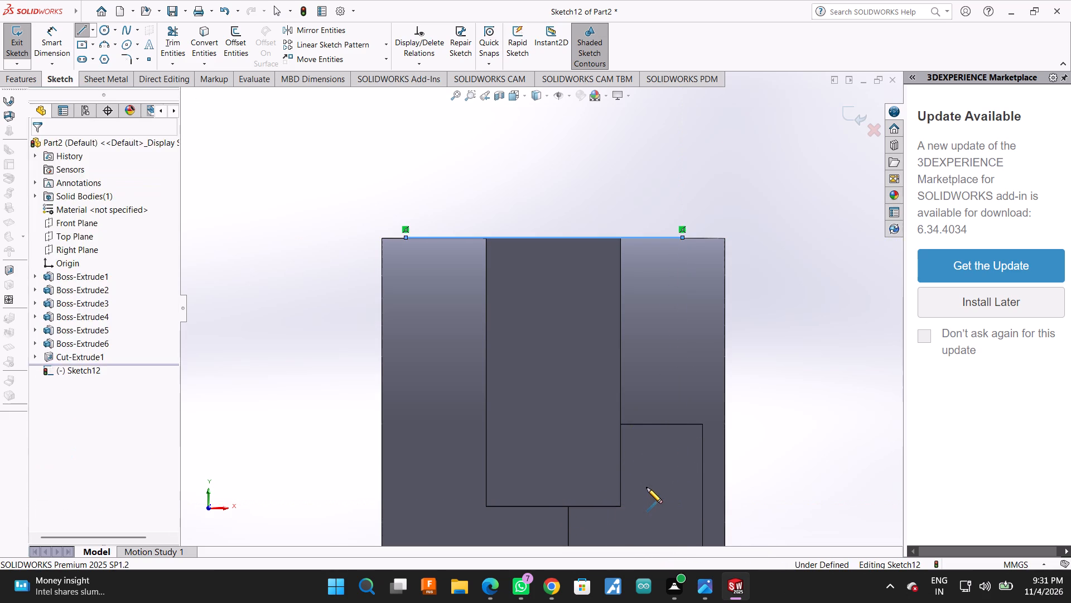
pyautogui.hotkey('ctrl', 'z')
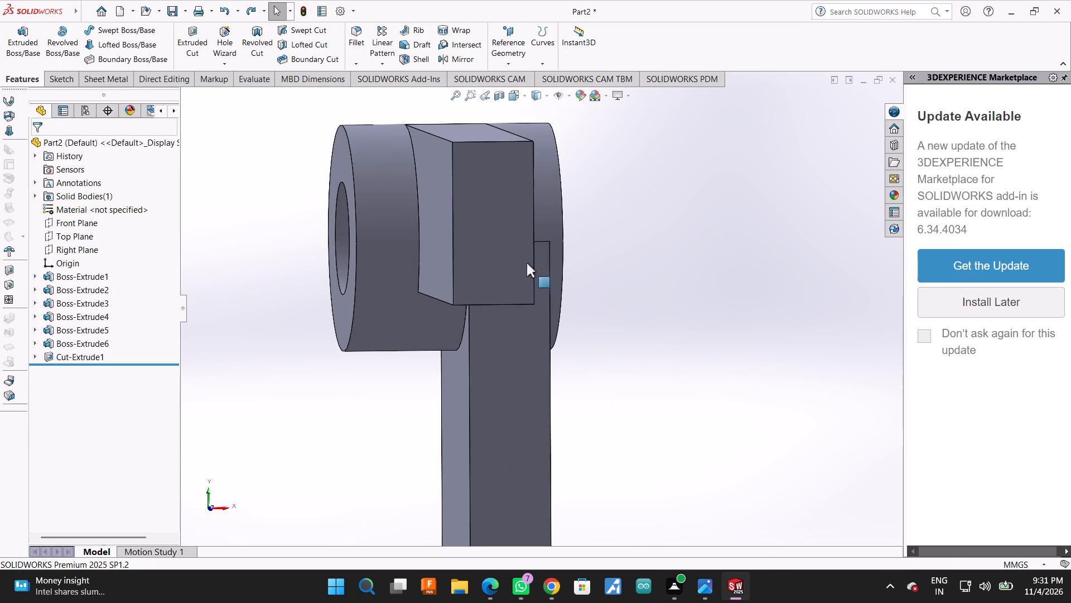
# Open a sketch on the arm's +Z end face and draw two crossing diagonals, each about 40.25 mm long, between its opposite corners.
pyautogui.click(491, 248)
pyautogui.click(536, 219)
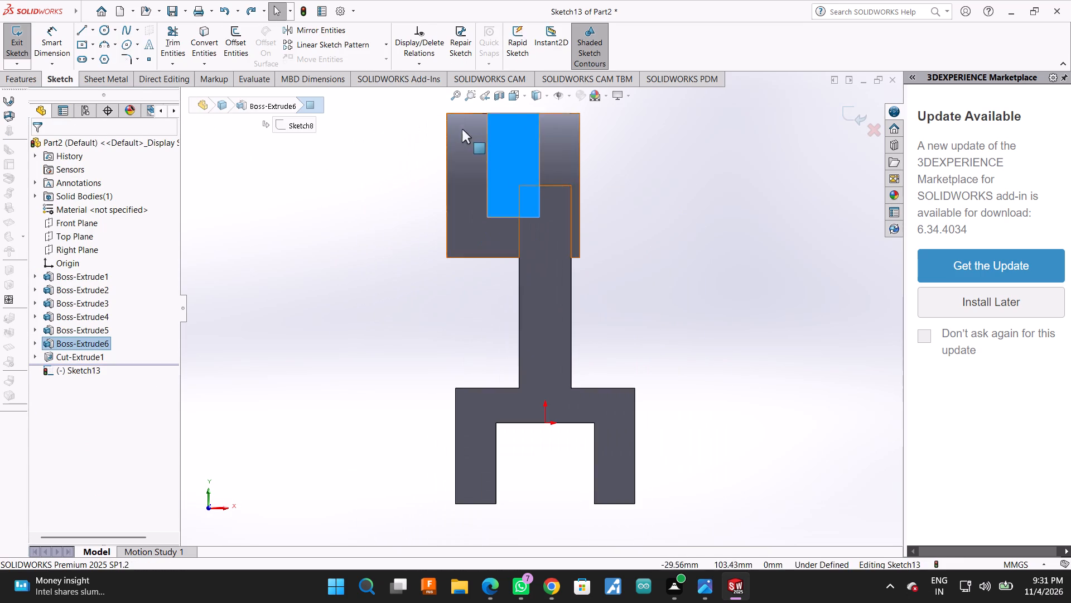
pyautogui.scroll(-1, 525, 136)
pyautogui.scroll(3, 525, 136)
pyautogui.scroll(-2, 525, 136)
pyautogui.scroll(-3, 561, 295)
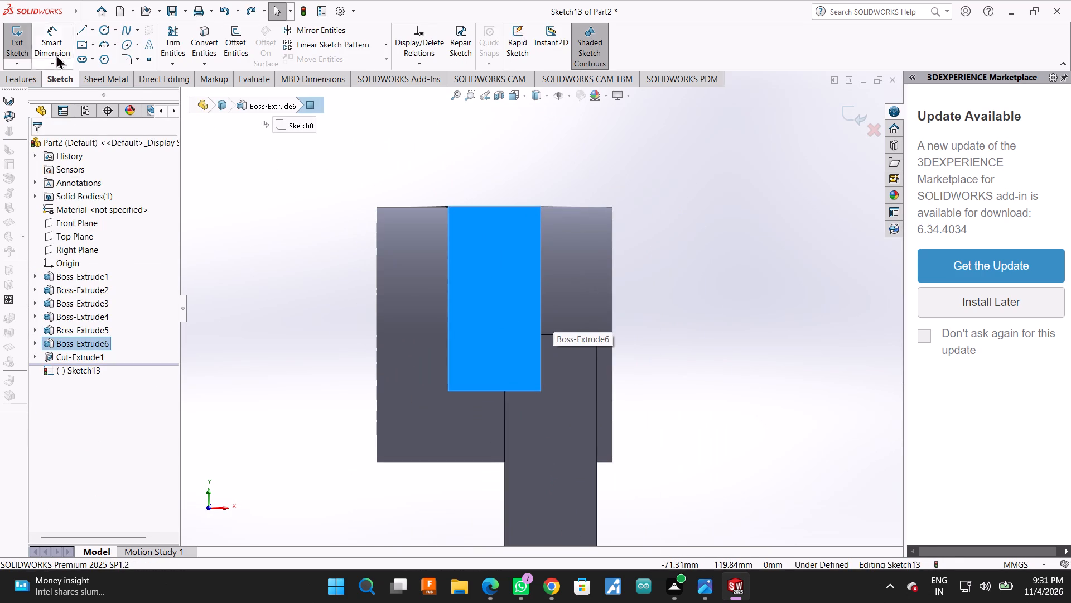
pyautogui.click(81, 23)
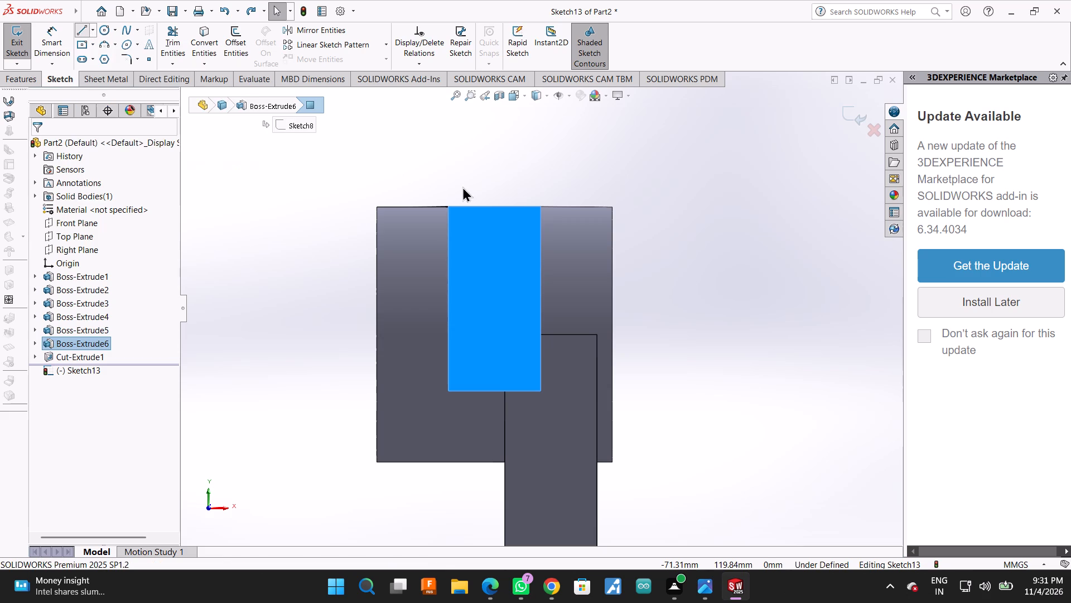
pyautogui.click(447, 207)
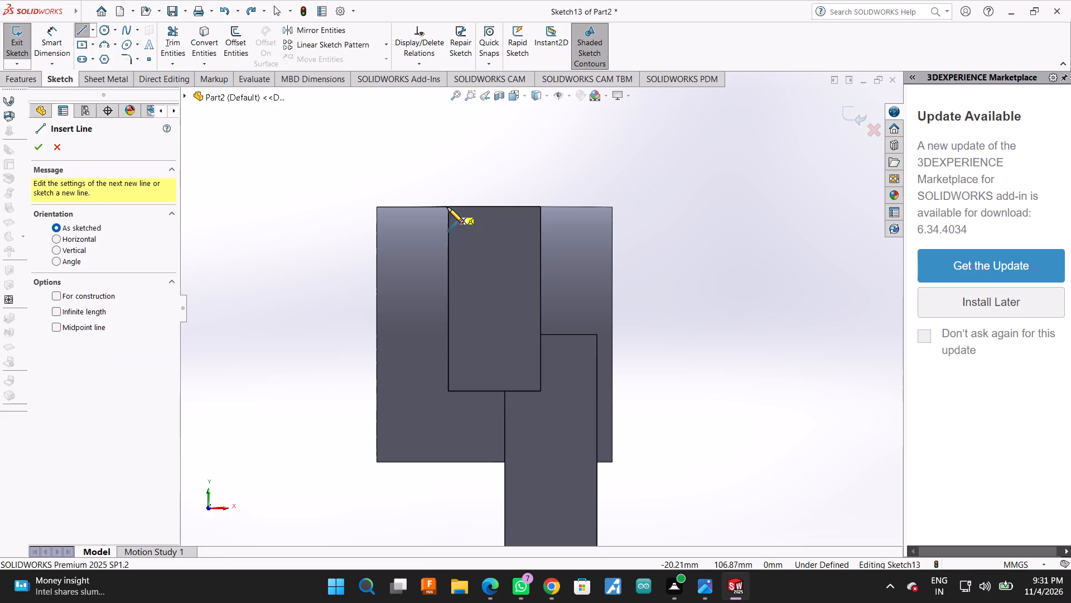
pyautogui.click(541, 391)
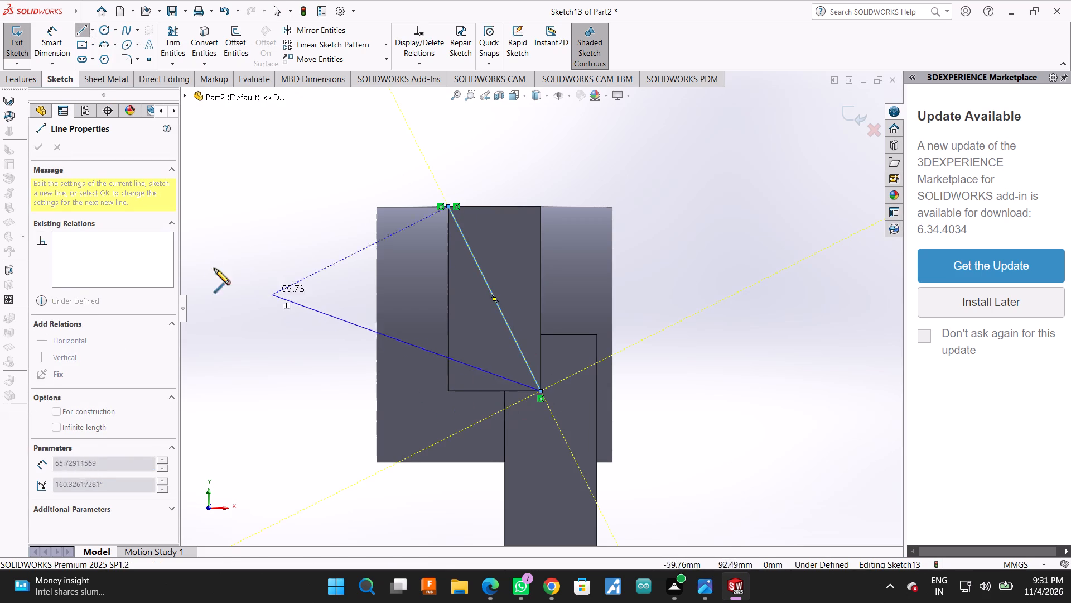
pyautogui.press('Escape')
pyautogui.click(77, 32)
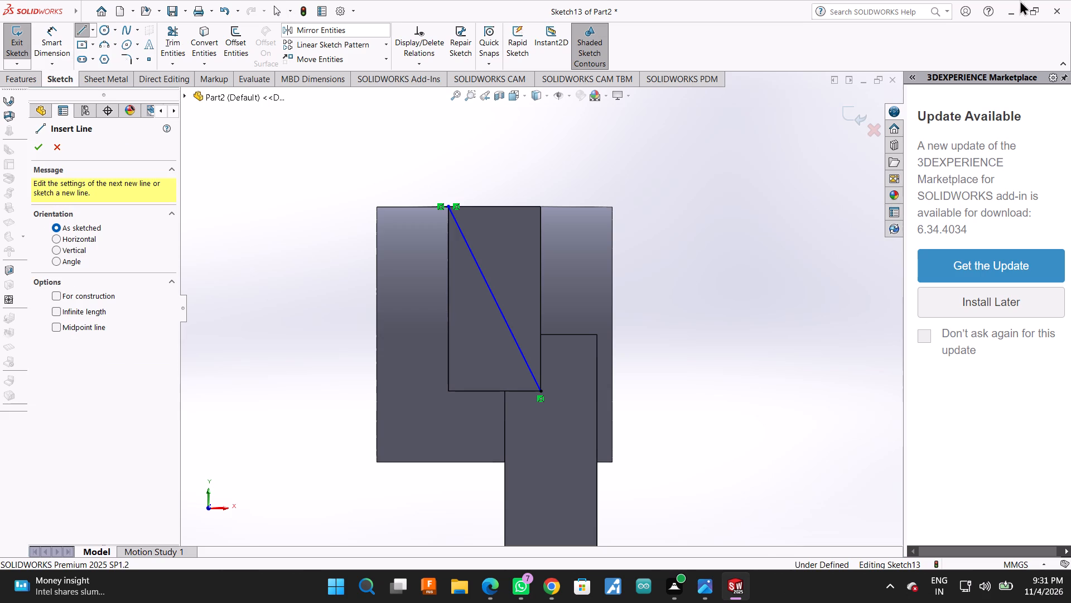
pyautogui.click(541, 207)
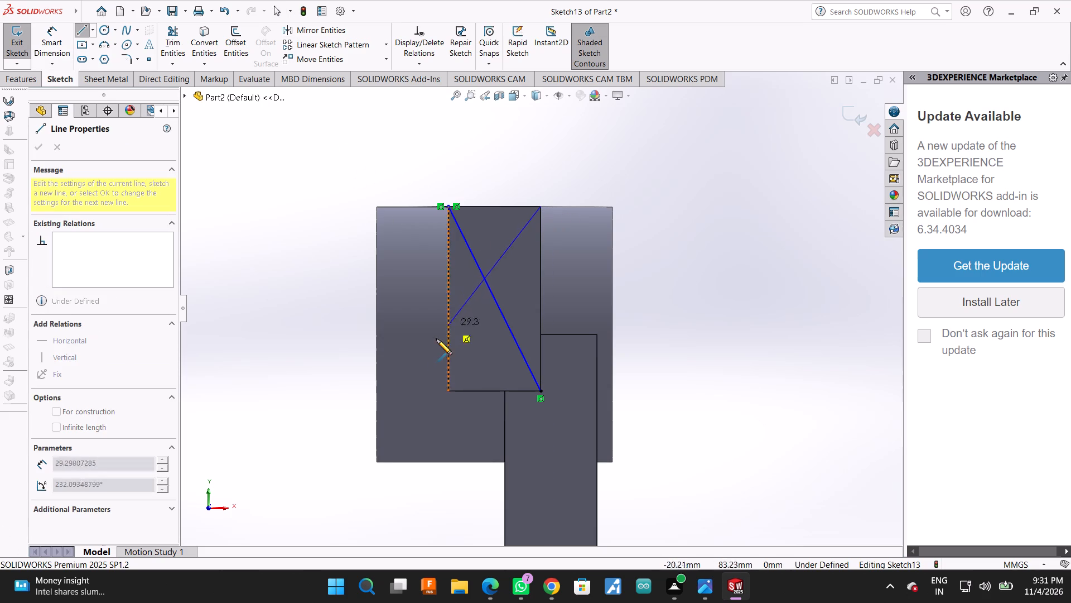
pyautogui.click(448, 393)
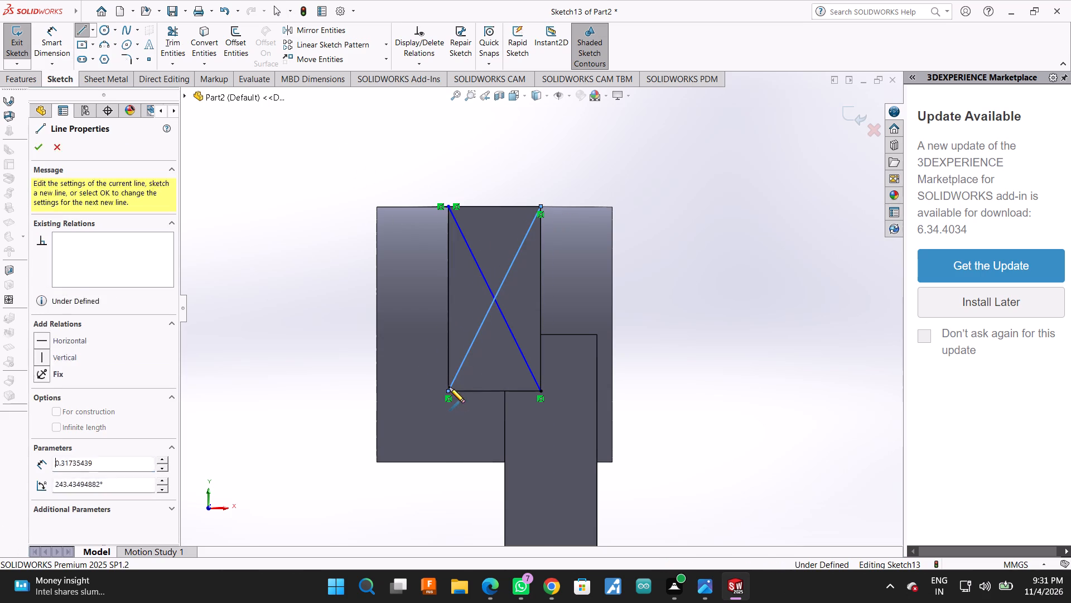
pyautogui.press('Escape')
# Convert both diagonal lines on the arm's end face to construction geometry.
pyautogui.keyDown('ctrl'); pyautogui.click(508, 329); pyautogui.keyUp('ctrl')
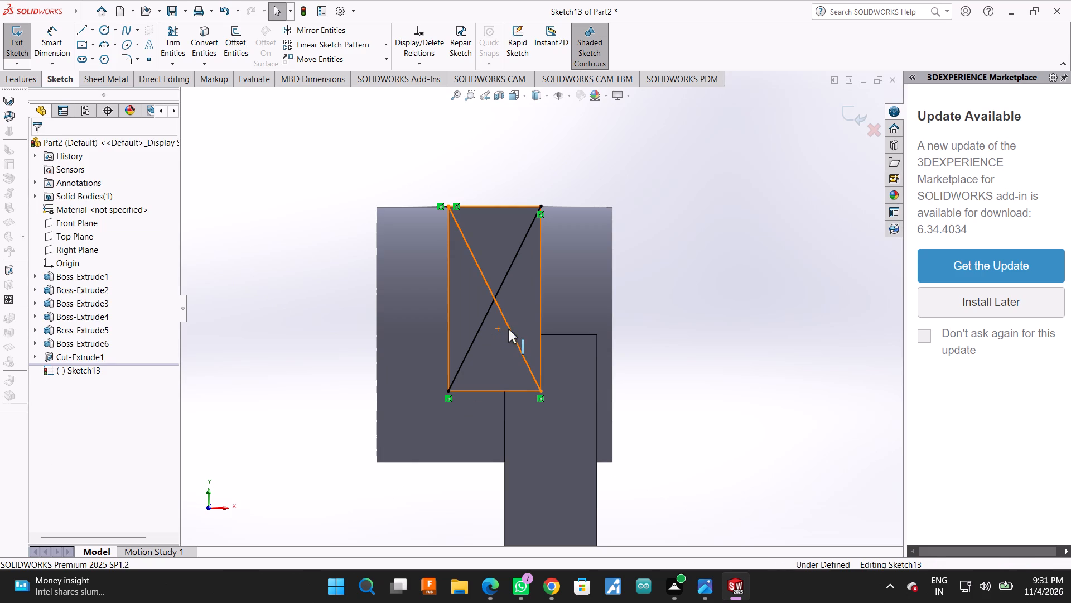
pyautogui.keyDown('ctrl'); pyautogui.click(483, 324); pyautogui.keyUp('ctrl')
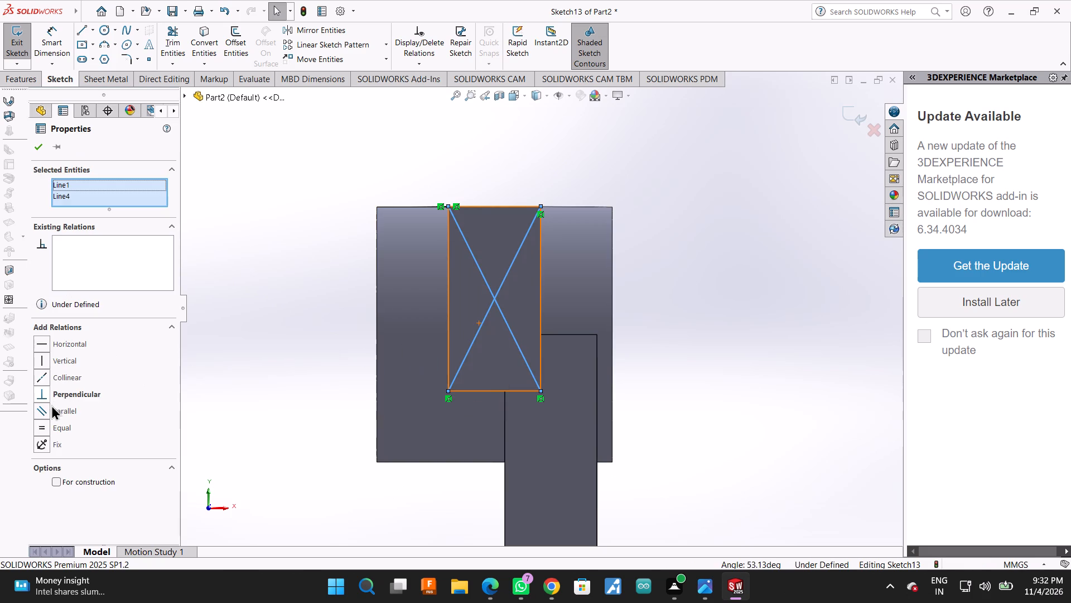
pyautogui.click(56, 482)
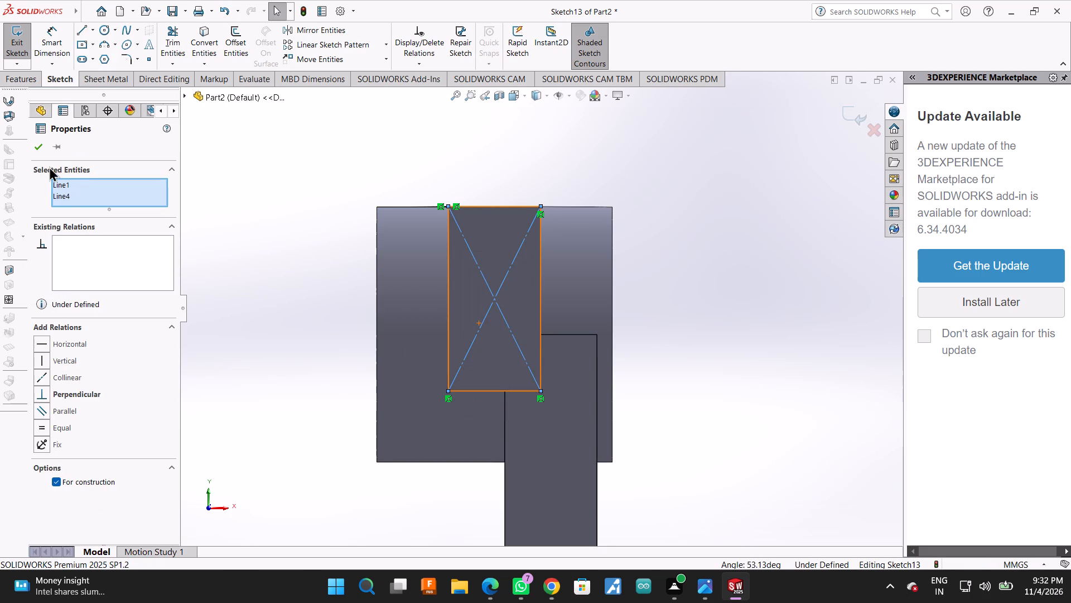
pyautogui.click(30, 152)
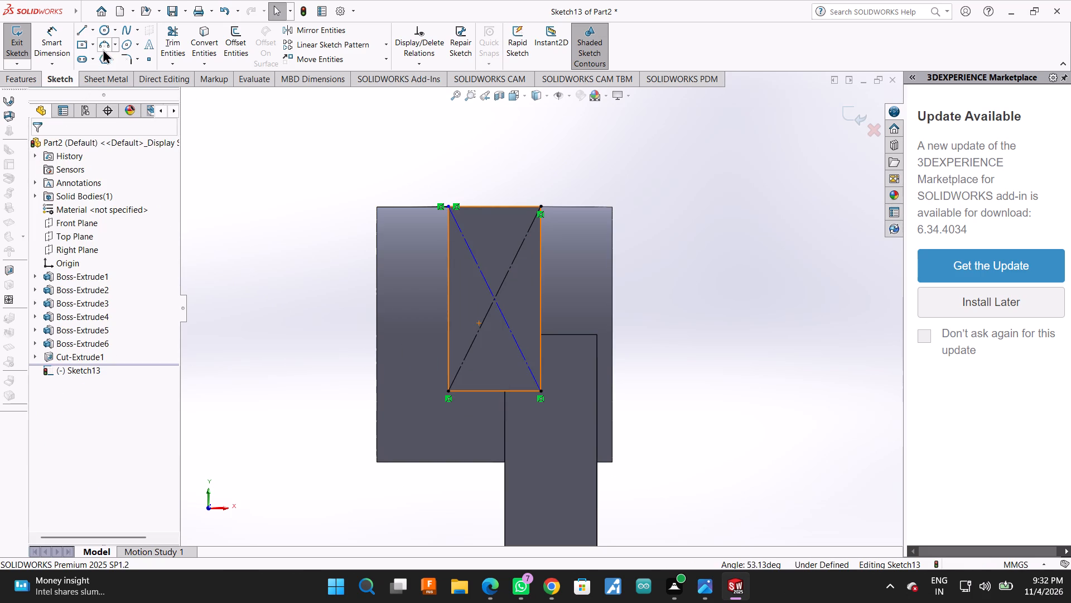
# Sketch a center rectangle about 63.5 mm wide and 46 mm high, centered on the diagonals' crossing point.
pyautogui.click(83, 46)
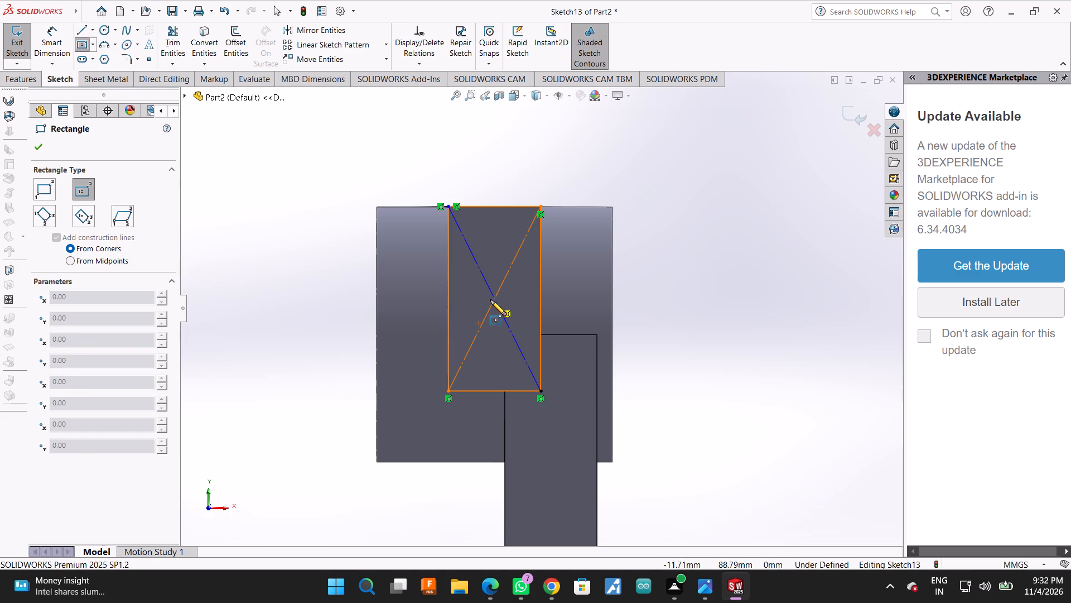
pyautogui.click(493, 301)
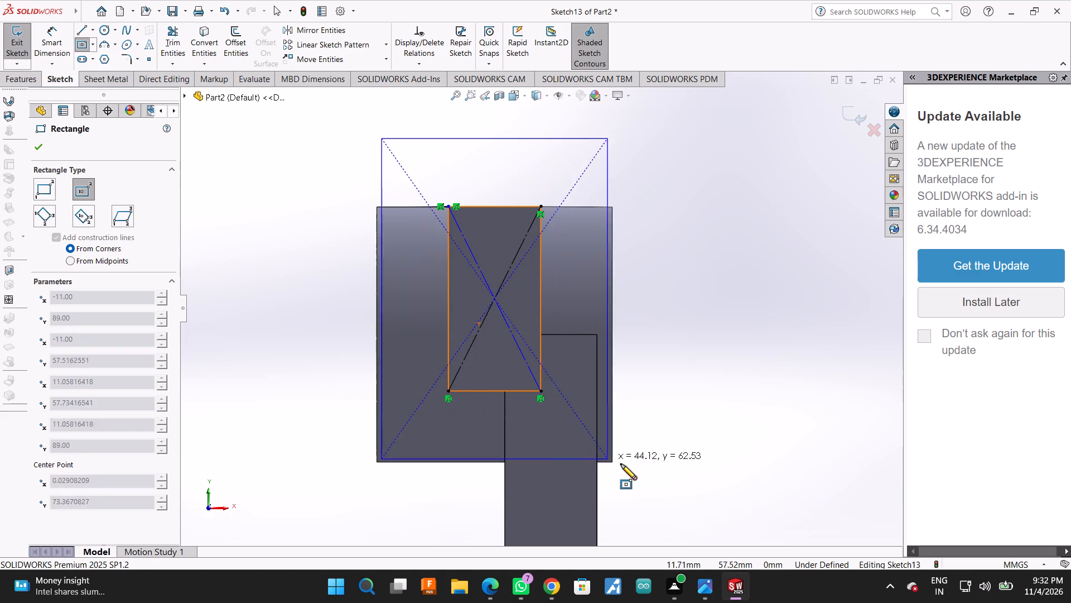
pyautogui.click(657, 417)
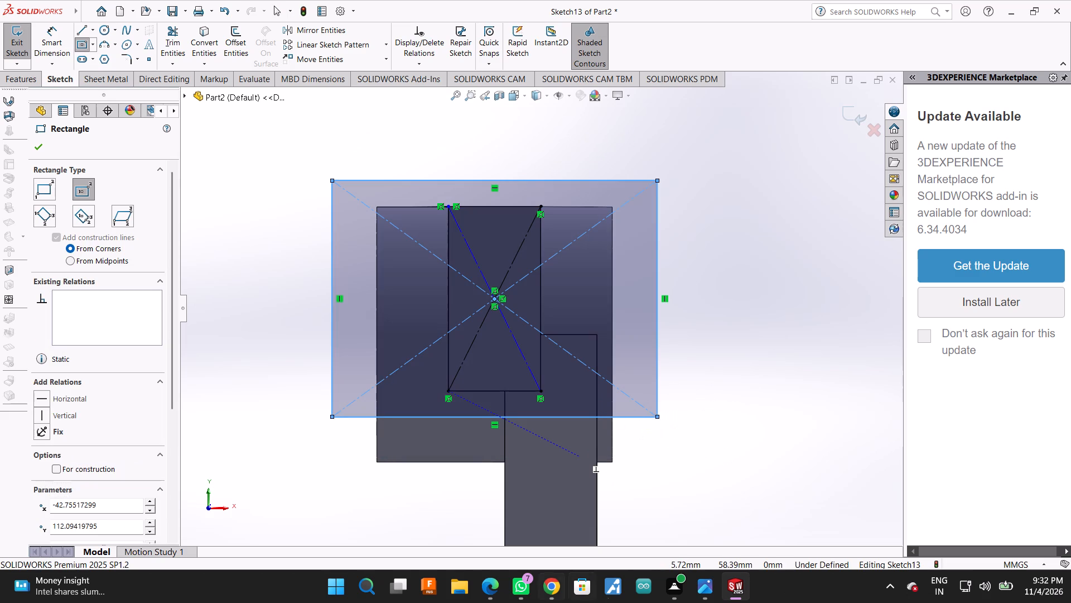
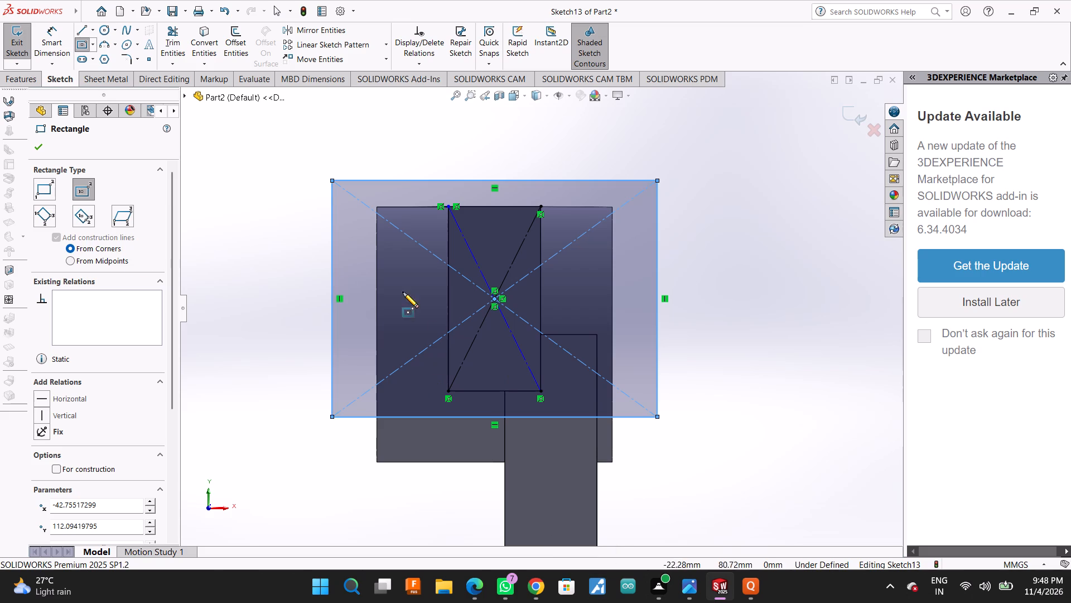
# Dimension the height of the center rectangle on the arm's end face to 36 mm.
pyautogui.click(35, 142)
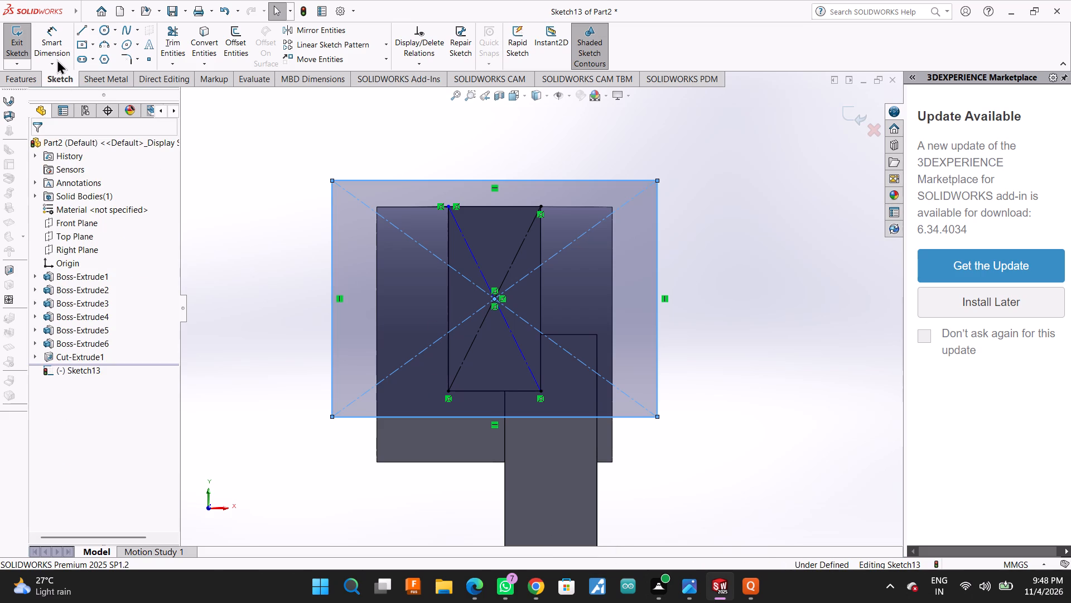
pyautogui.click(55, 55)
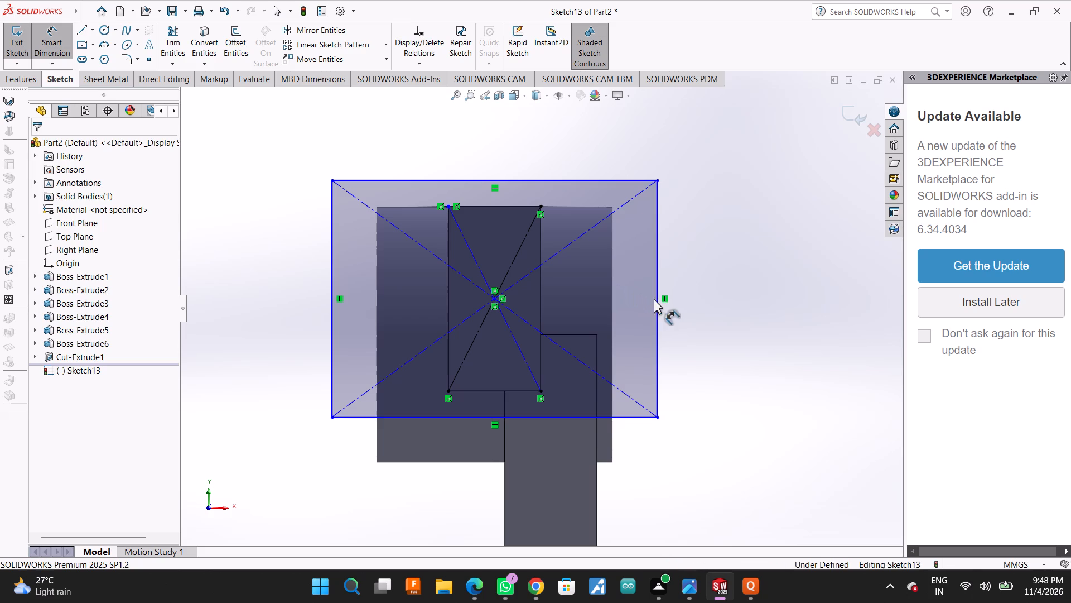
pyautogui.click(658, 299)
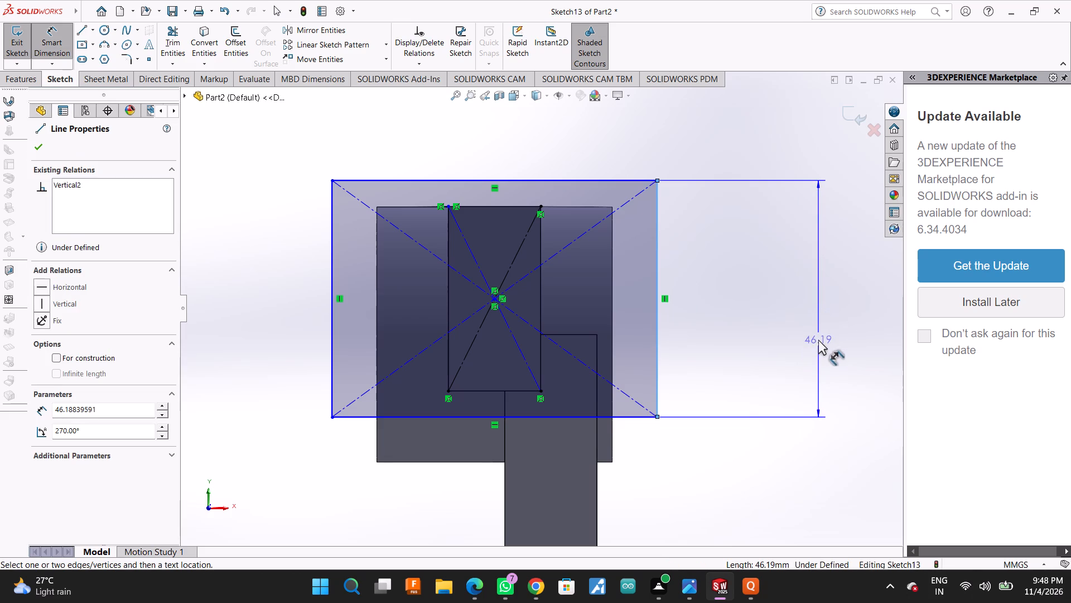
pyautogui.click(766, 330)
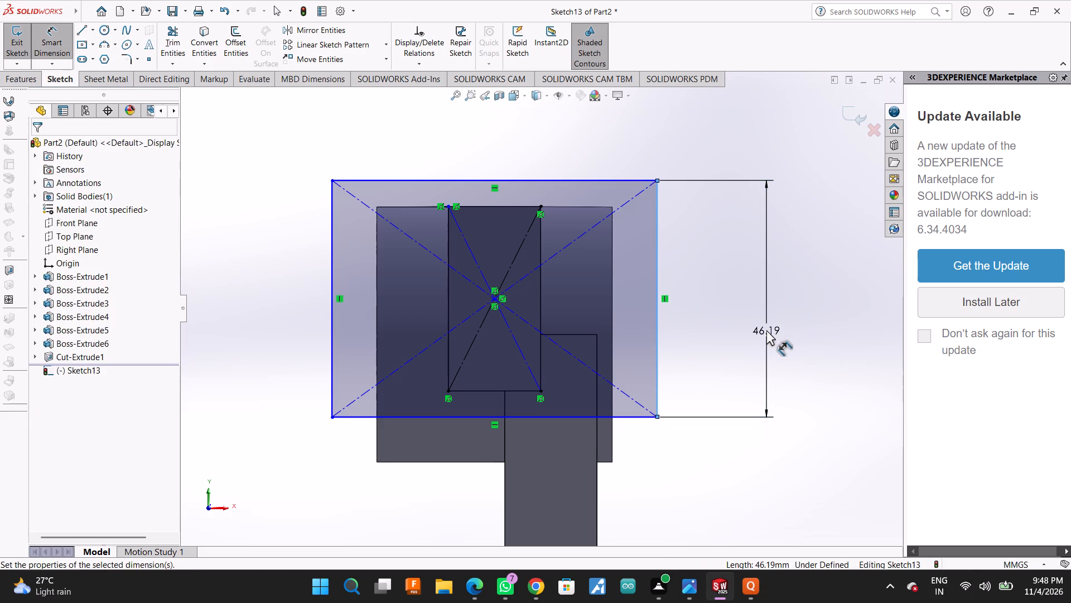
pyautogui.write('36')
pyautogui.press('Return')
pyautogui.press('Home')
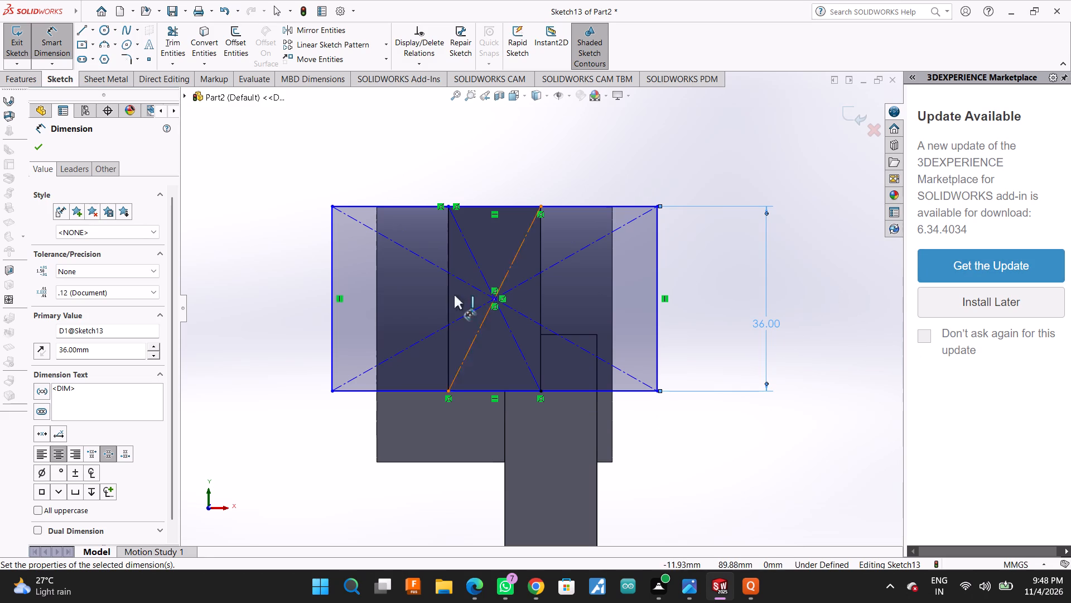
# Dimension the rectangle's width as 12+18+12, giving 42 mm.
pyautogui.click(562, 209)
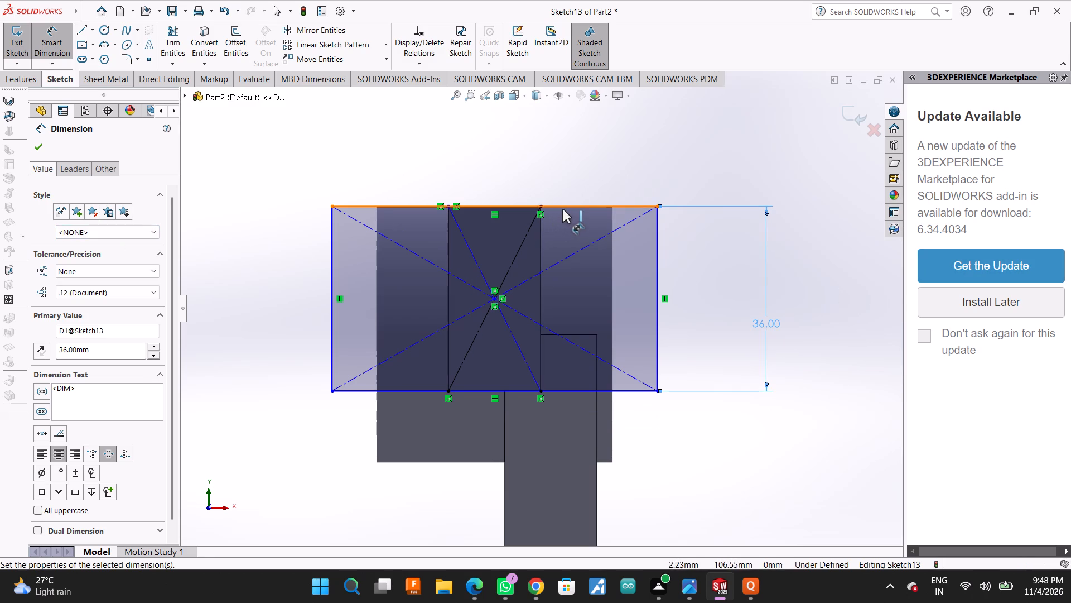
pyautogui.click(551, 143)
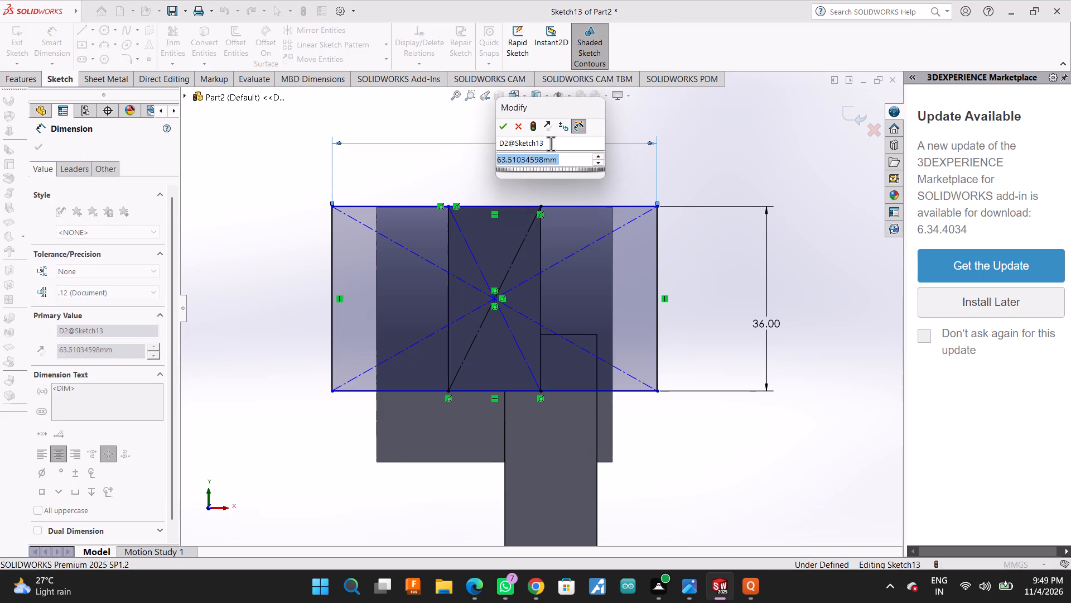
pyautogui.write('12')
pyautogui.write('+18+')
pyautogui.write('12')
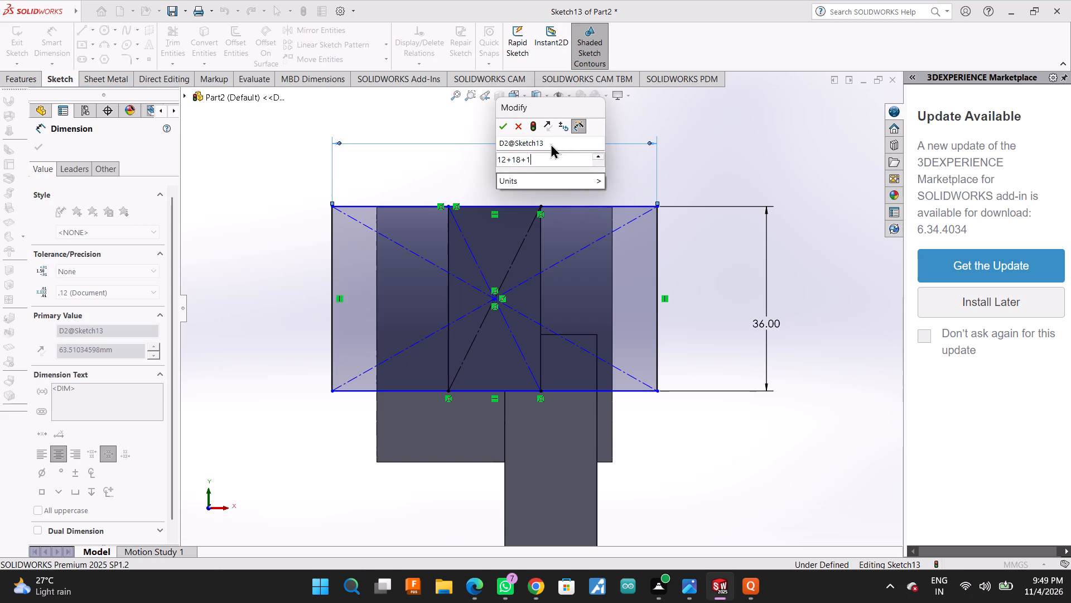
pyautogui.press('Return')
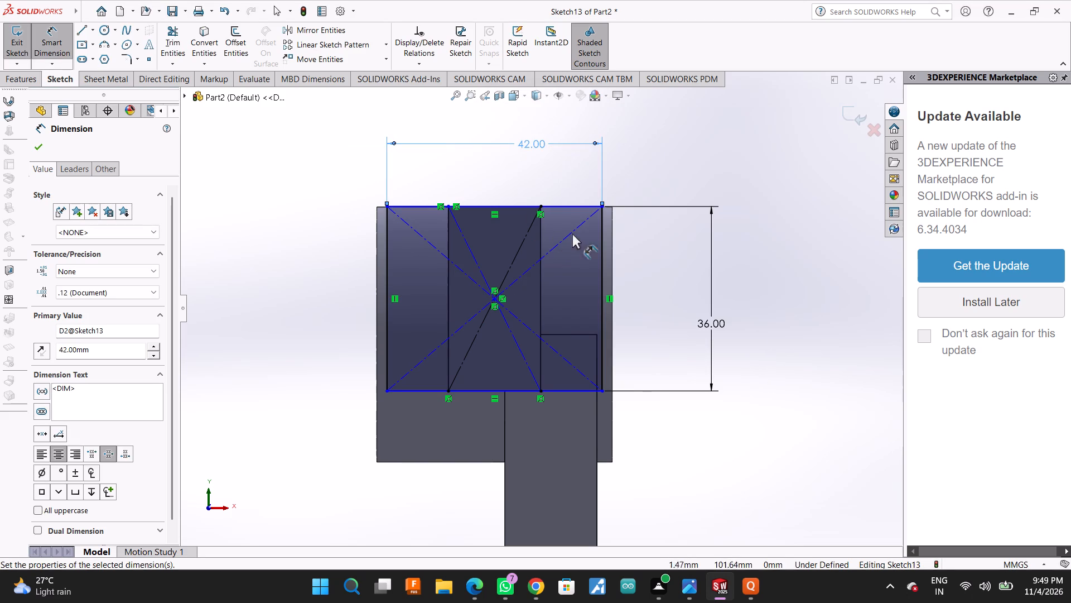
pyautogui.moveTo(704, 174); pyautogui.dragTo(701, 202, button='middle')
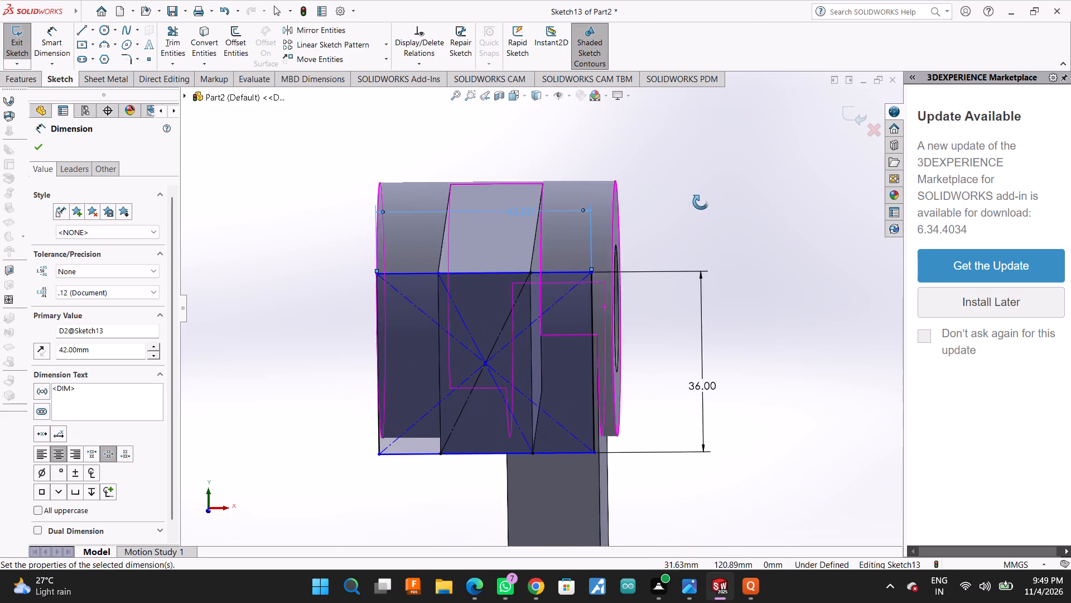
pyautogui.moveTo(701, 202); pyautogui.dragTo(700, 203, button='middle')
pyautogui.click(32, 147)
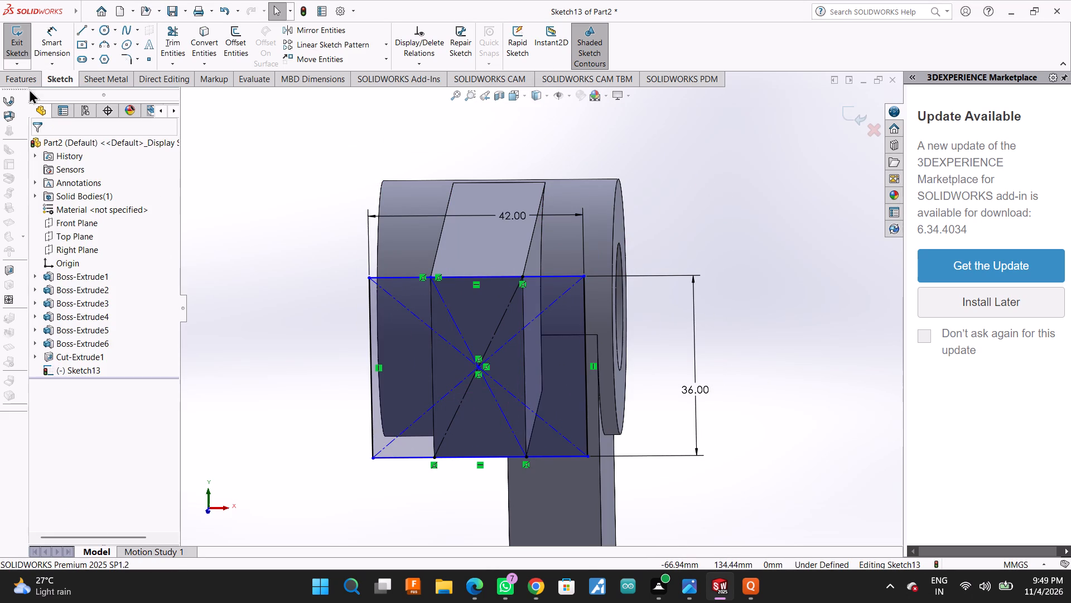
# Extrude the 42 x 36 mm rectangle as a blind boss, 30 mm outward from the arm's end, merged with the body.
pyautogui.click(22, 80)
pyautogui.click(22, 40)
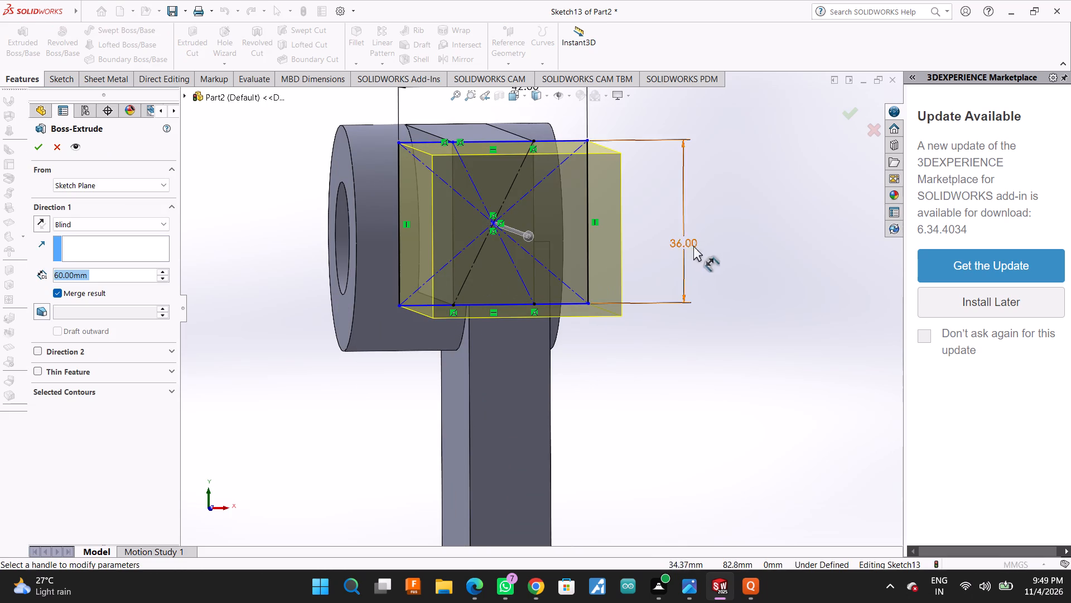
pyautogui.moveTo(742, 219); pyautogui.dragTo(712, 227, button='middle')
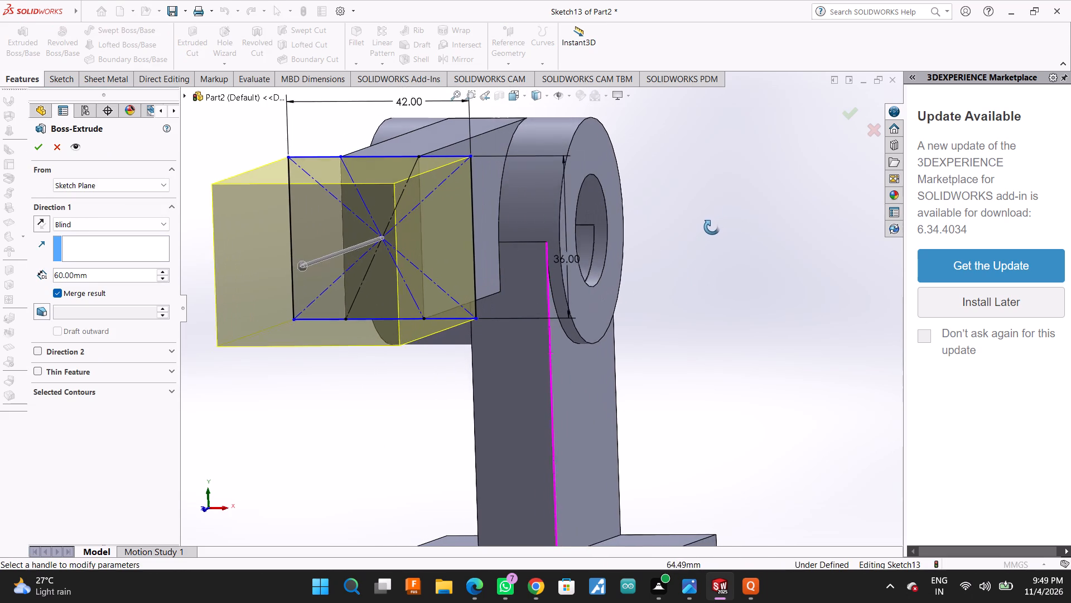
pyautogui.moveTo(712, 227); pyautogui.dragTo(711, 227, button='middle')
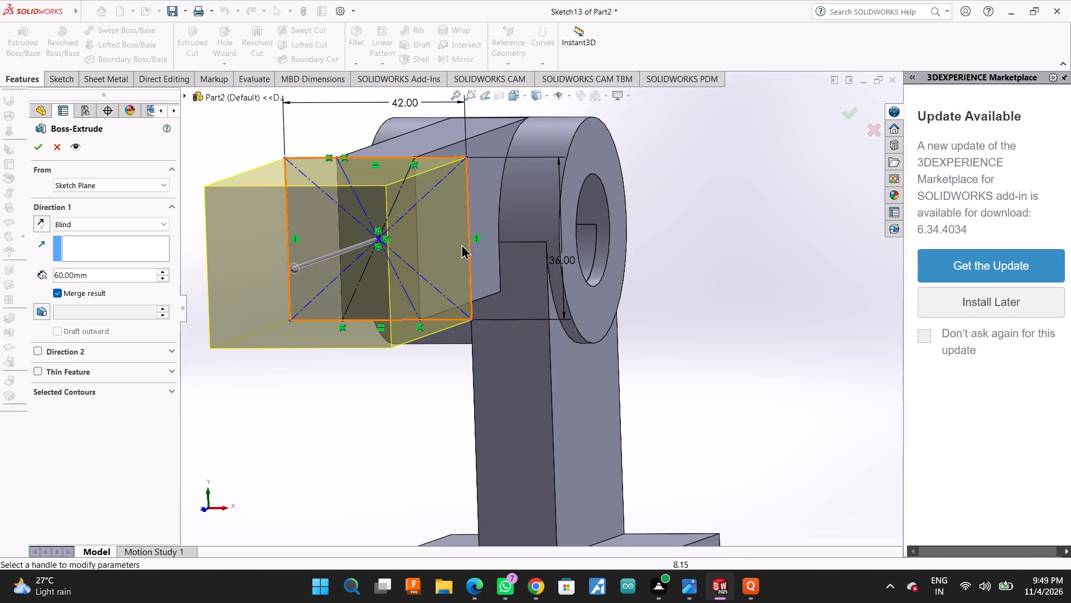
pyautogui.scroll(1, 587, 289)
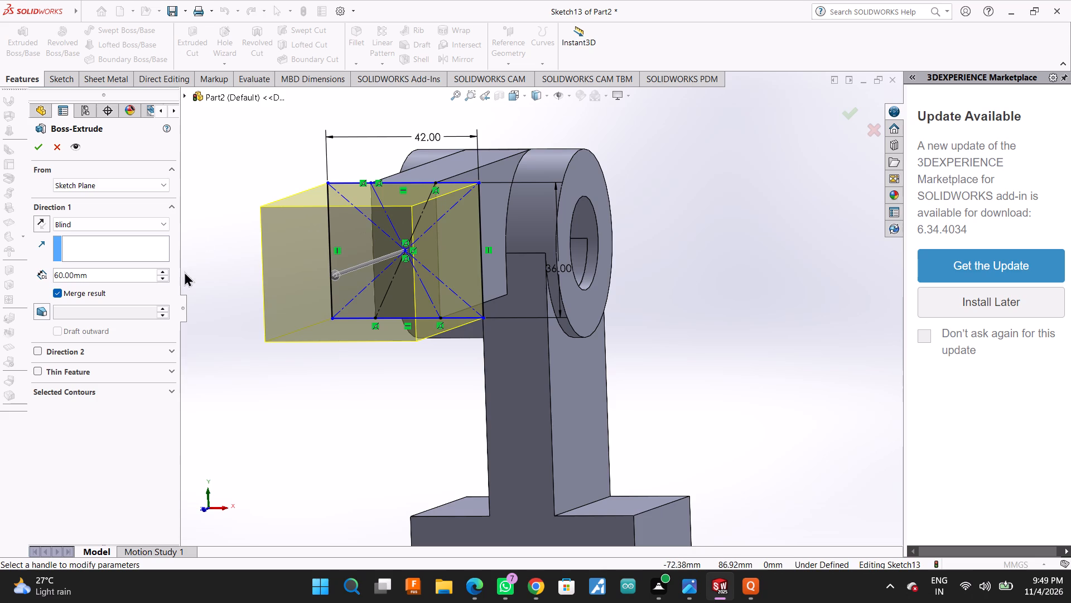
pyautogui.click(154, 274)
pyautogui.click(119, 271)
pyautogui.click(119, 271)
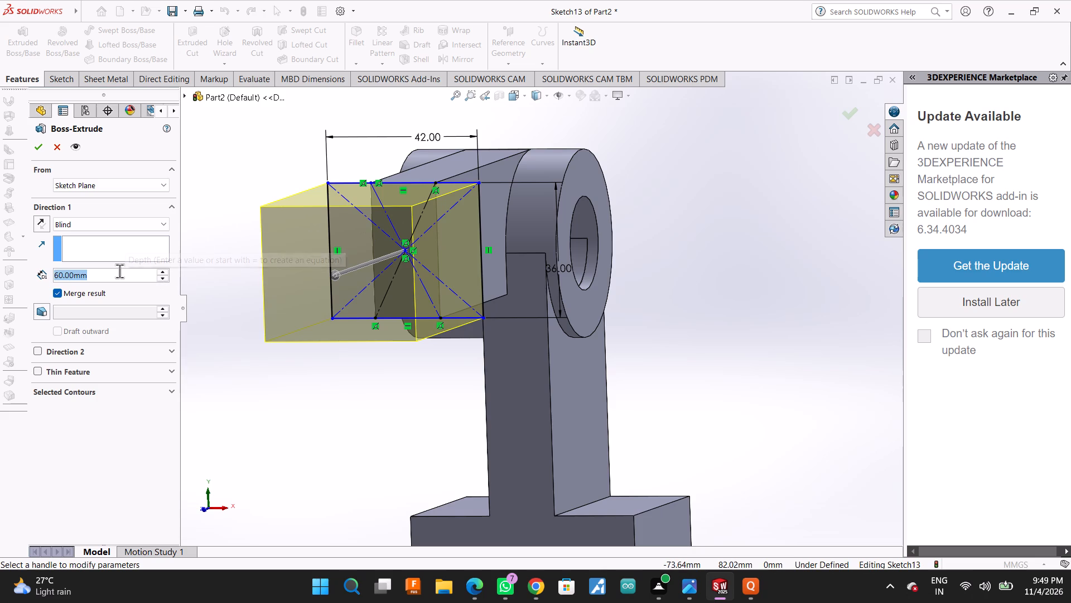
pyautogui.write('30')
pyautogui.press('Return')
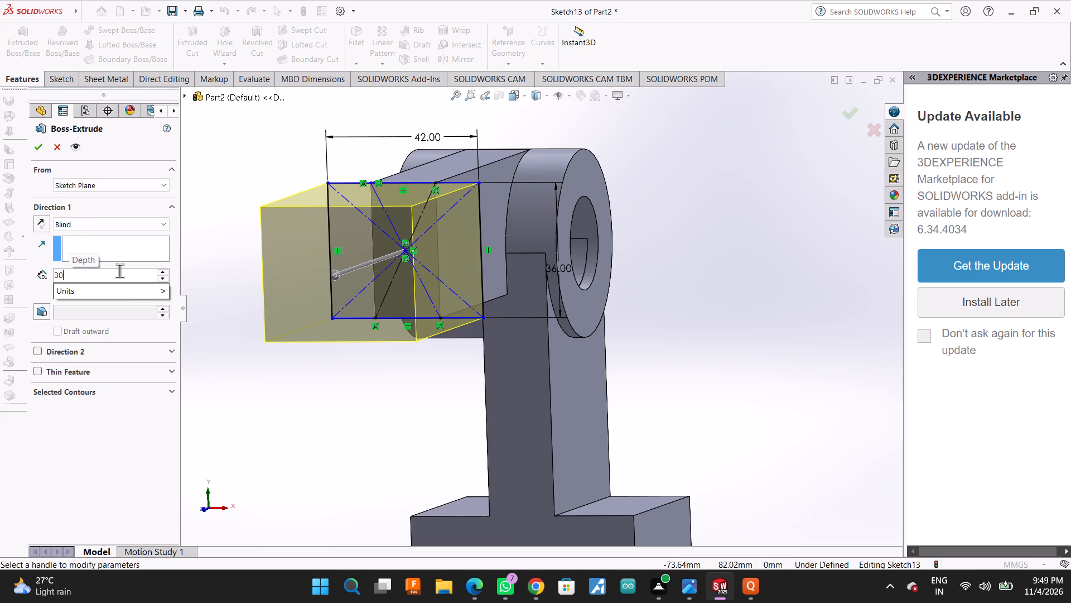
pyautogui.click(37, 154)
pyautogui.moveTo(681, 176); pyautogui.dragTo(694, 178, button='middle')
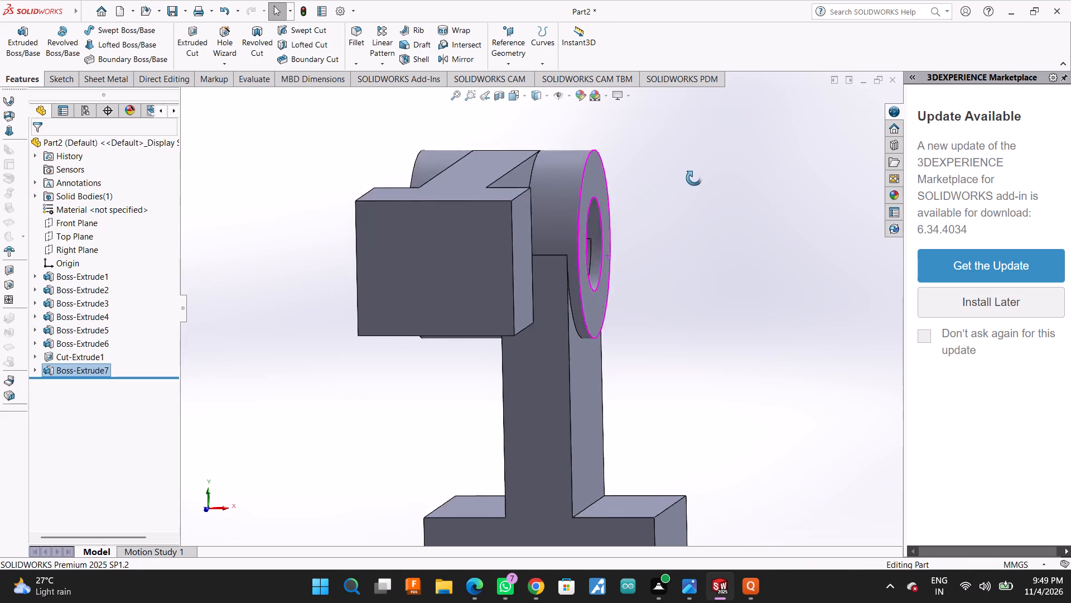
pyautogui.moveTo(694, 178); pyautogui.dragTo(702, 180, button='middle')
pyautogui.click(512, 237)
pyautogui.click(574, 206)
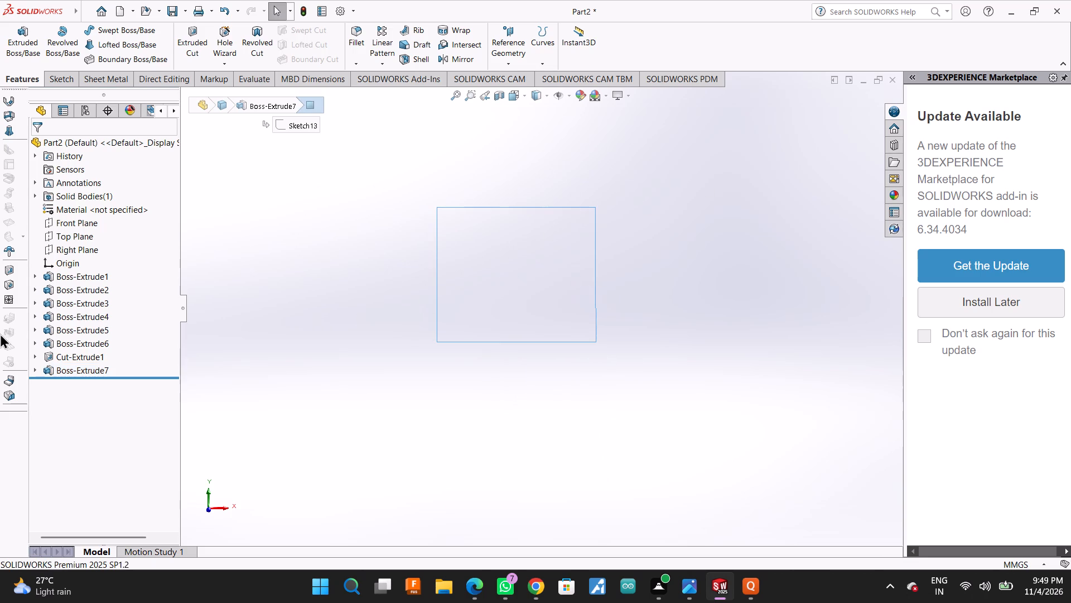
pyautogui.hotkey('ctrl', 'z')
# Open a sketch on the block's +Z end face and draw a closed rectangle about 10.3 mm wide, spanning its full 36 mm height.
pyautogui.click(473, 279)
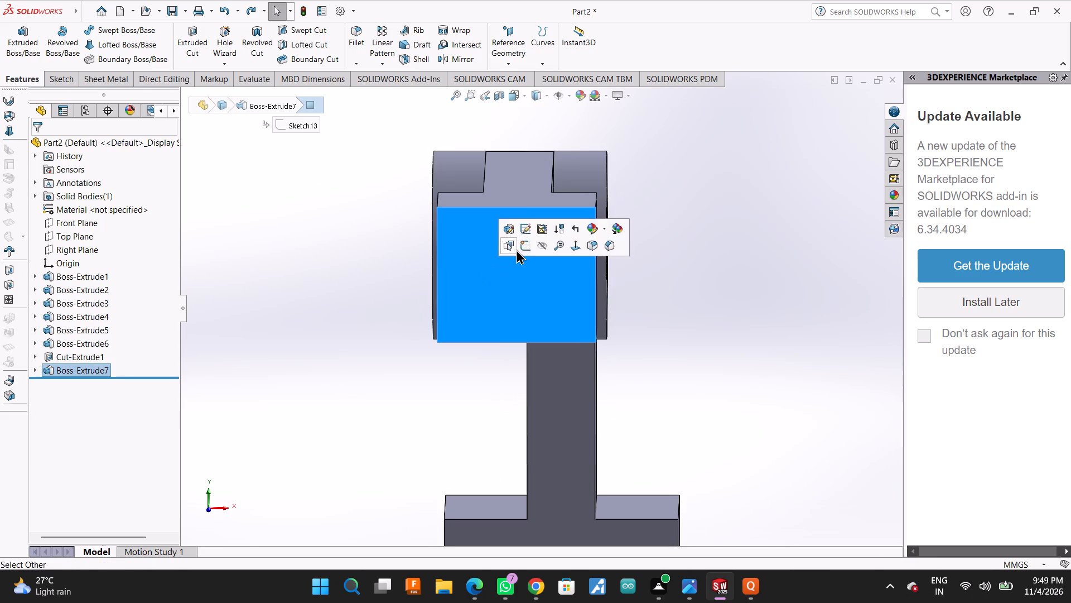
pyautogui.click(518, 242)
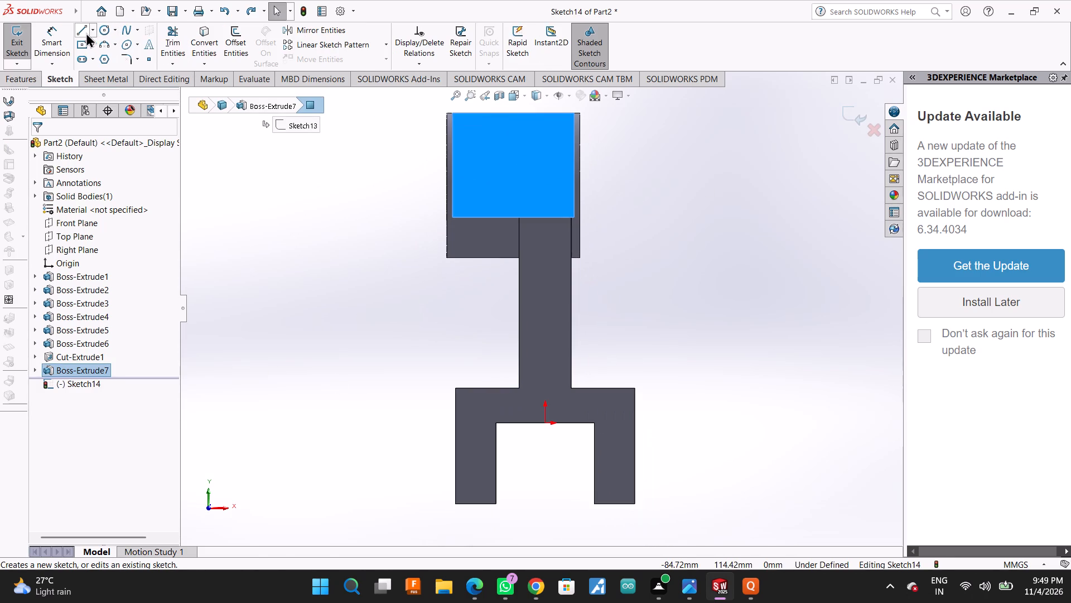
pyautogui.click(86, 32)
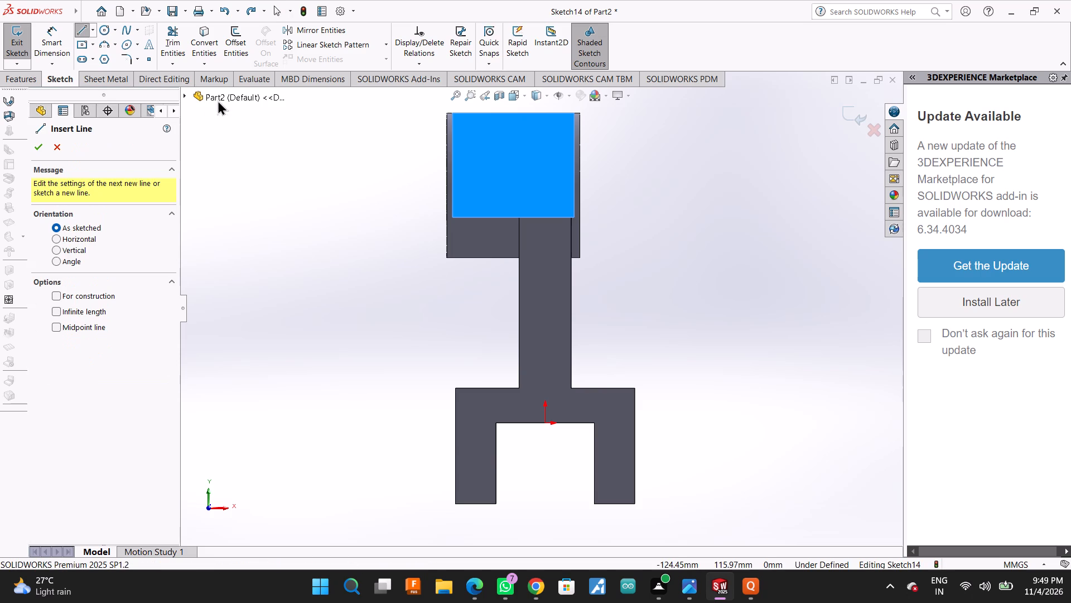
pyautogui.scroll(-3, 491, 120)
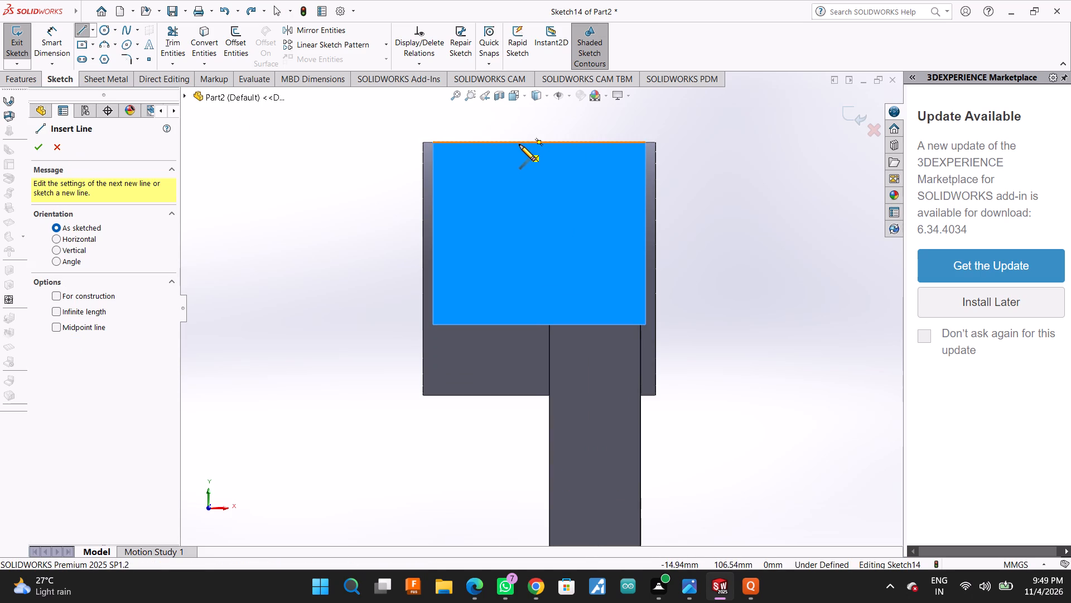
pyautogui.click(521, 143)
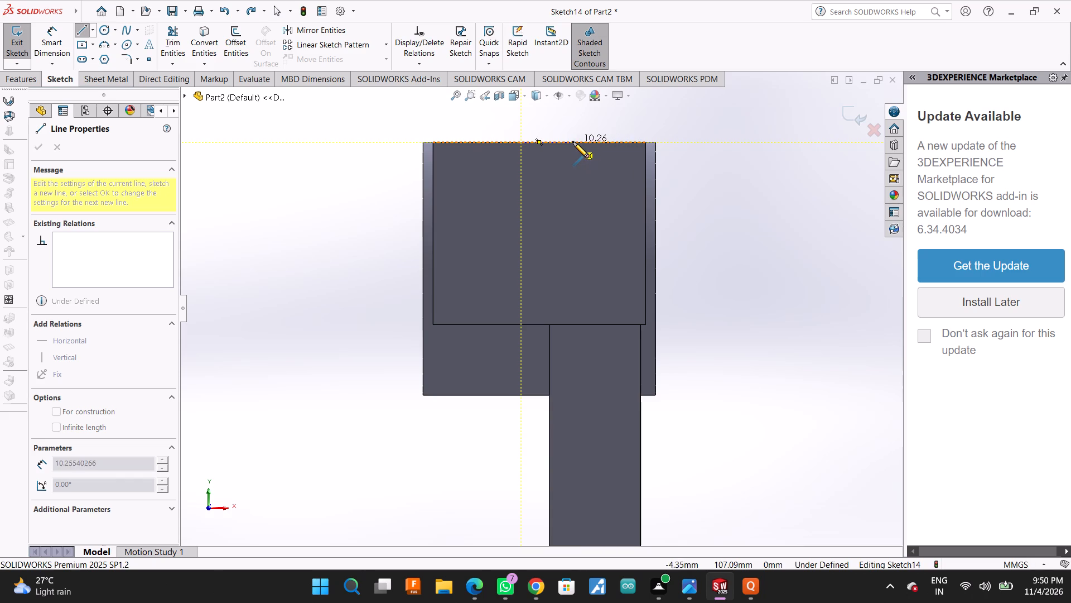
pyautogui.click(573, 142)
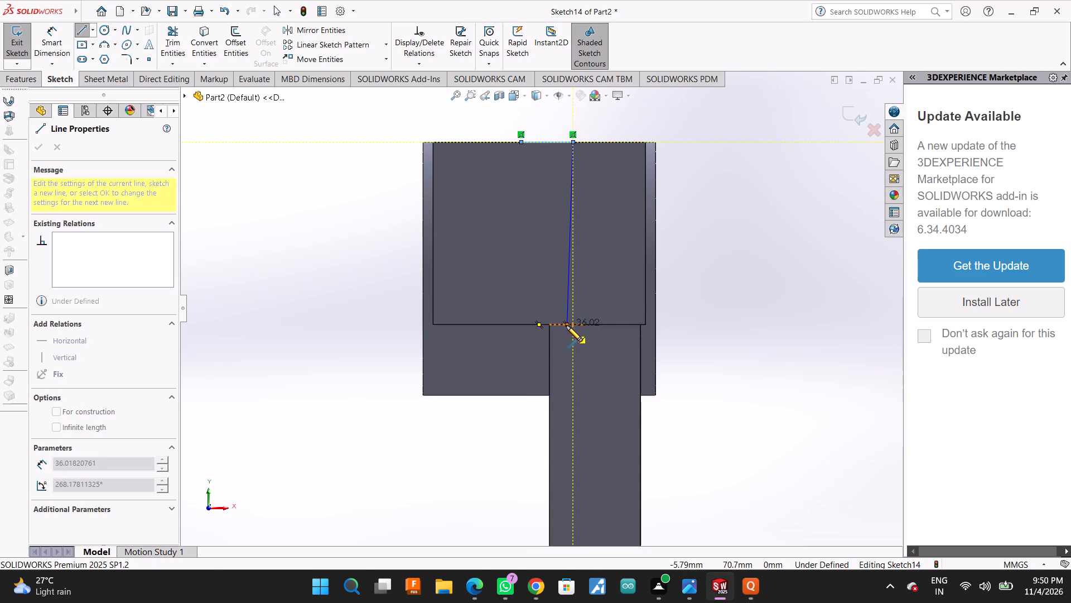
pyautogui.click(573, 322)
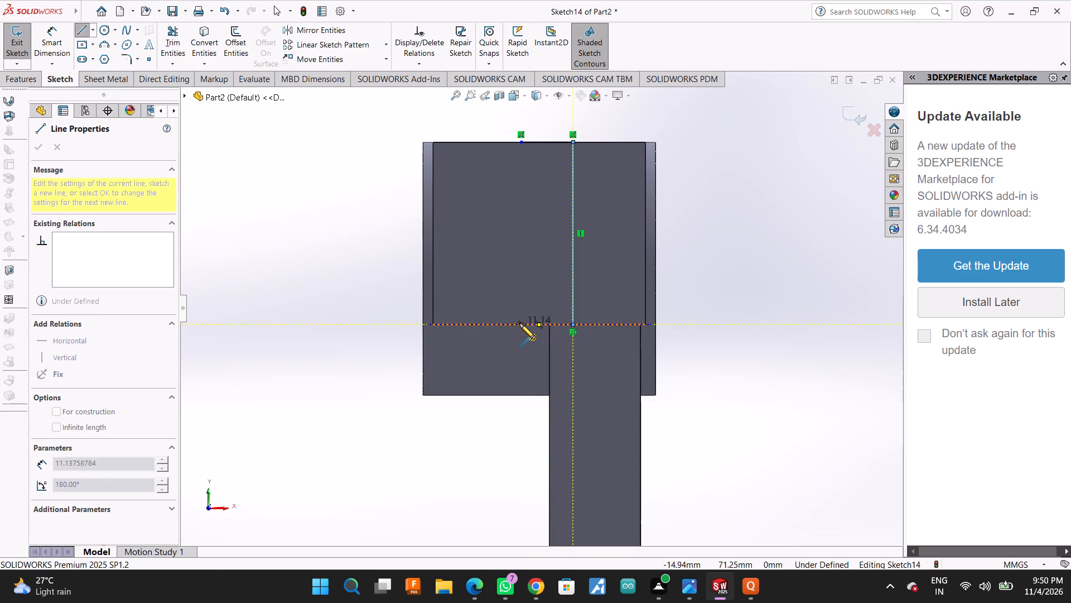
pyautogui.scroll(-3, 527, 323)
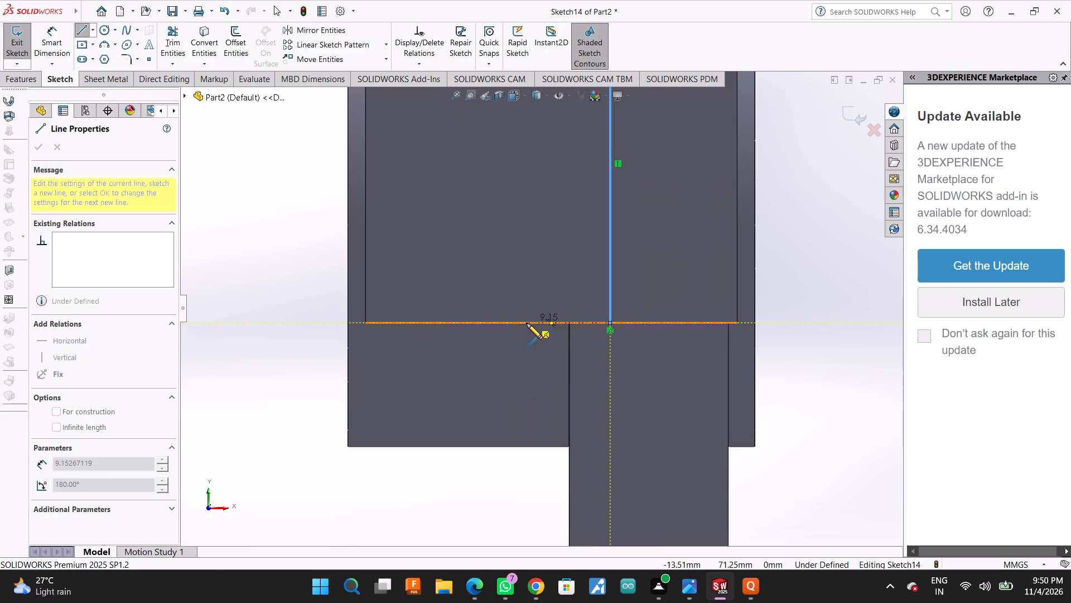
pyautogui.scroll(3, 511, 263)
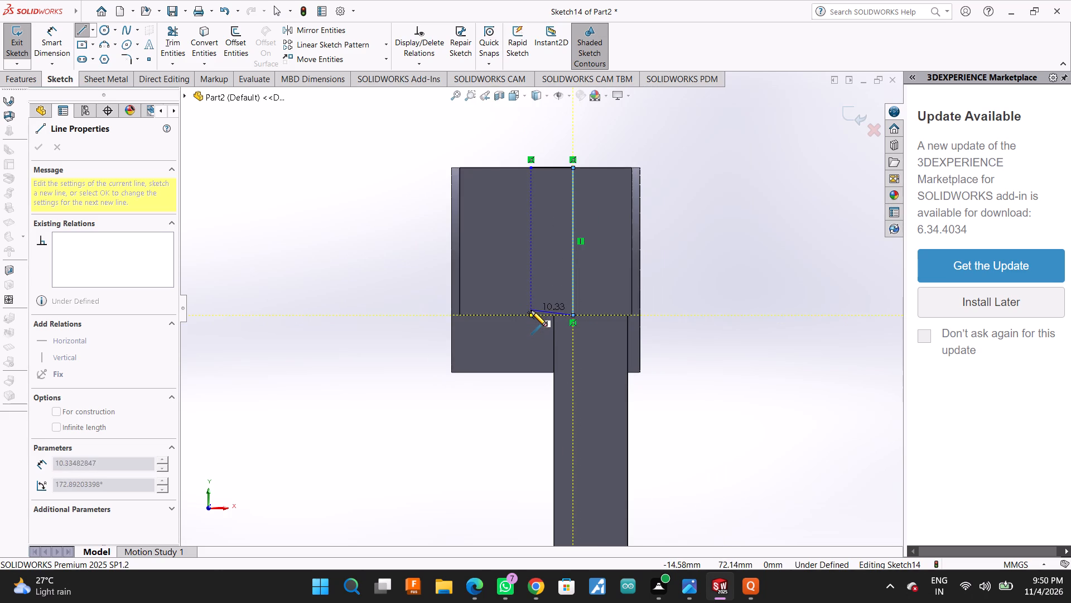
pyautogui.click(531, 314)
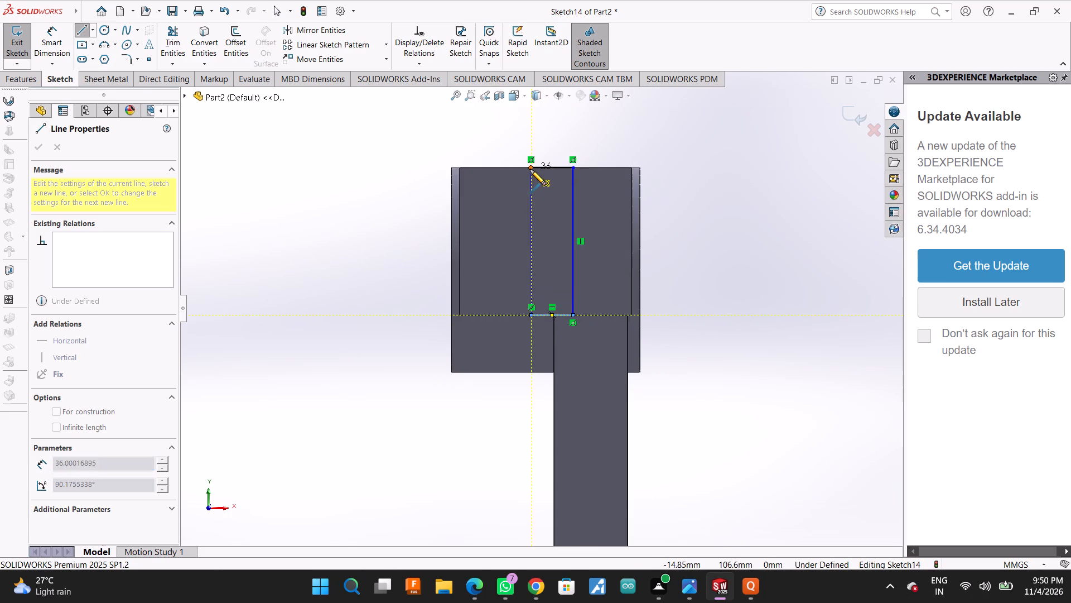
pyautogui.click(530, 169)
pyautogui.scroll(-1, 555, 294)
pyautogui.press('Escape')
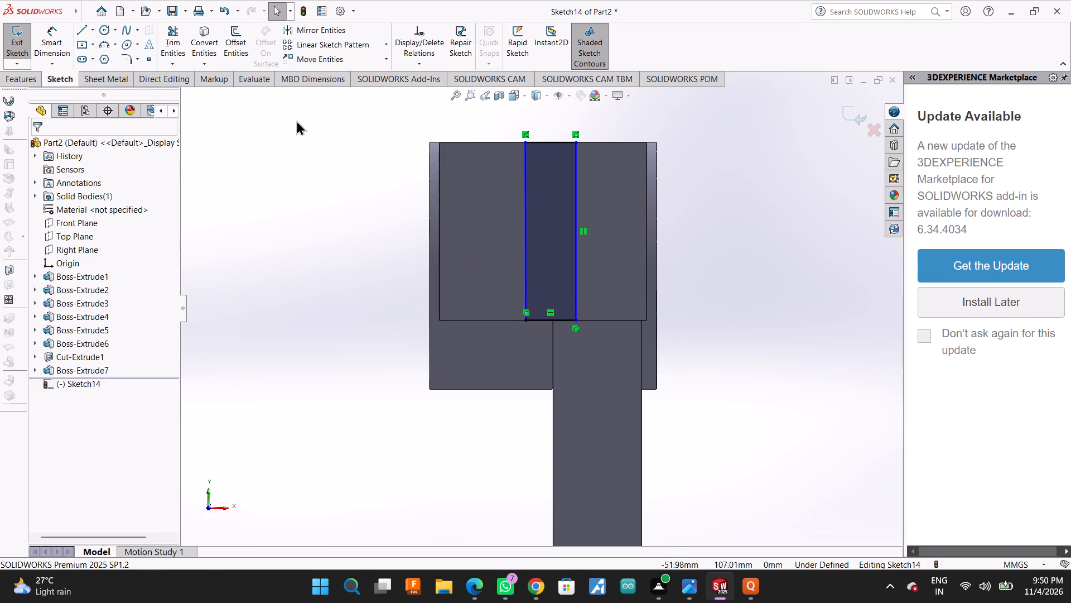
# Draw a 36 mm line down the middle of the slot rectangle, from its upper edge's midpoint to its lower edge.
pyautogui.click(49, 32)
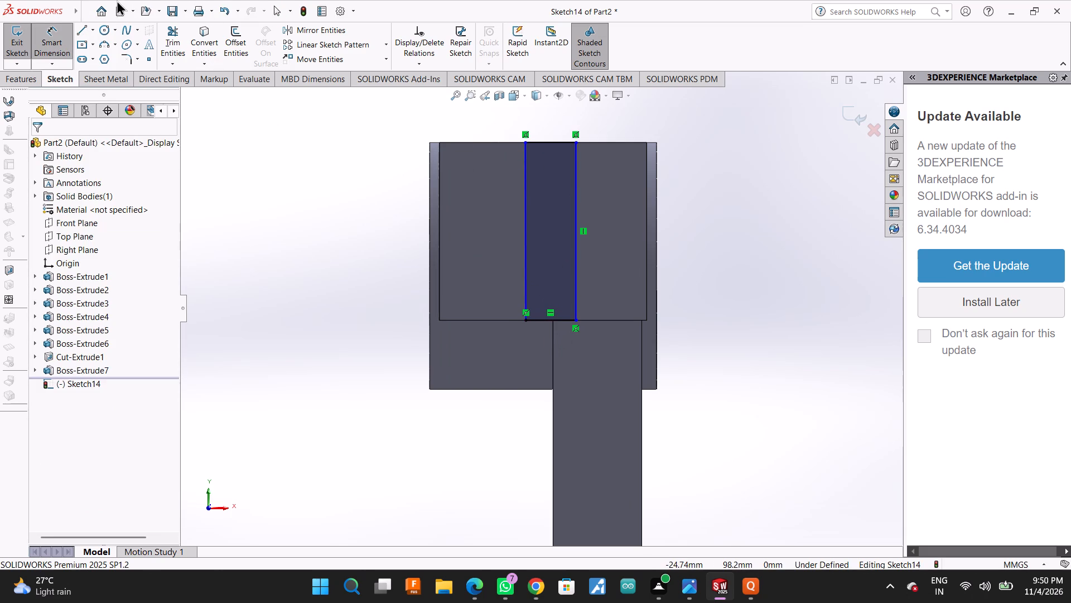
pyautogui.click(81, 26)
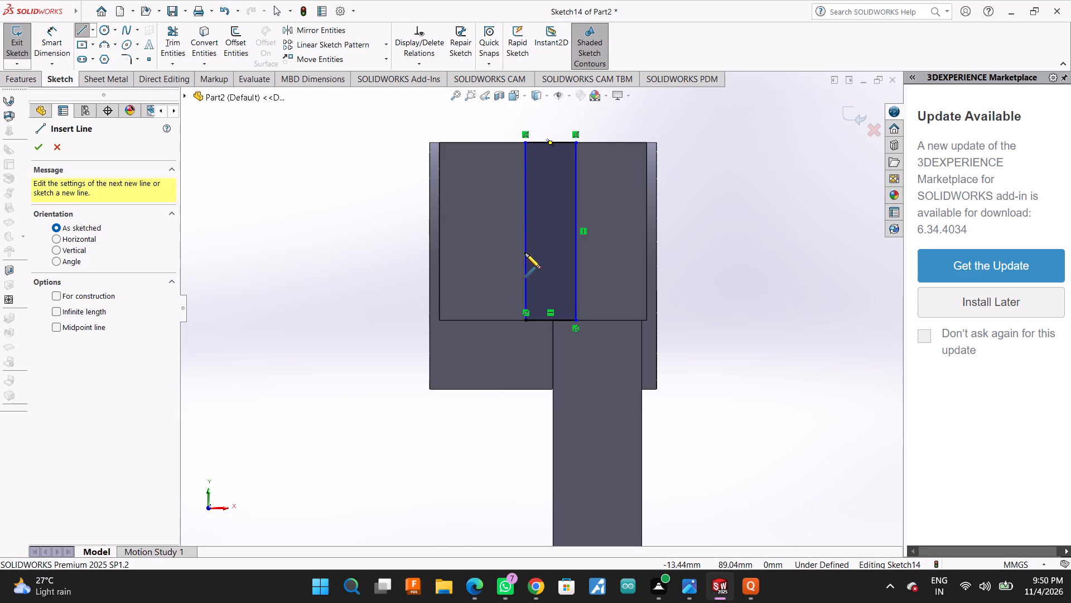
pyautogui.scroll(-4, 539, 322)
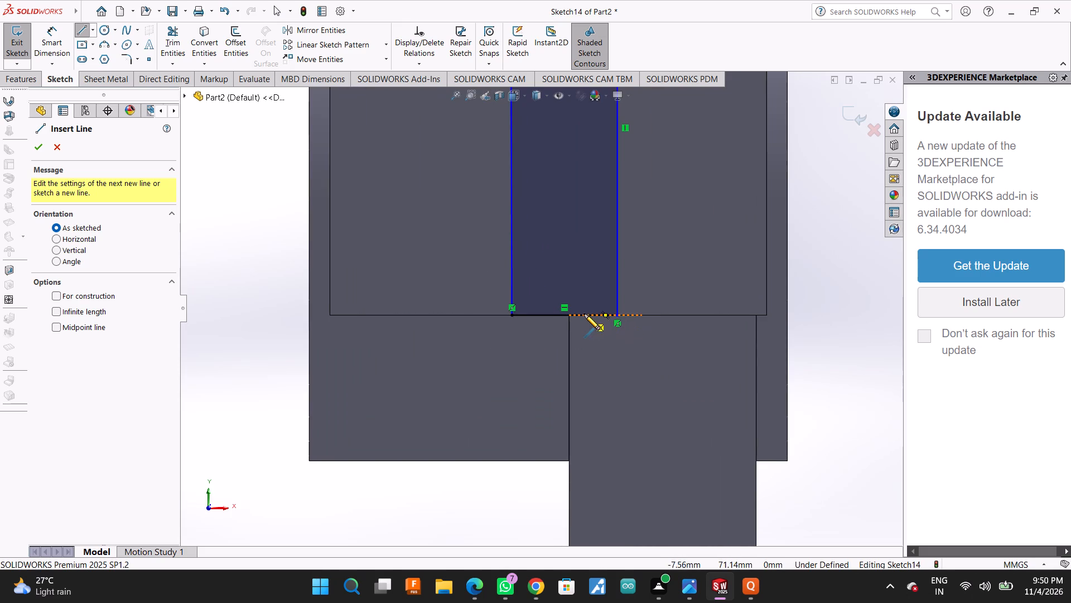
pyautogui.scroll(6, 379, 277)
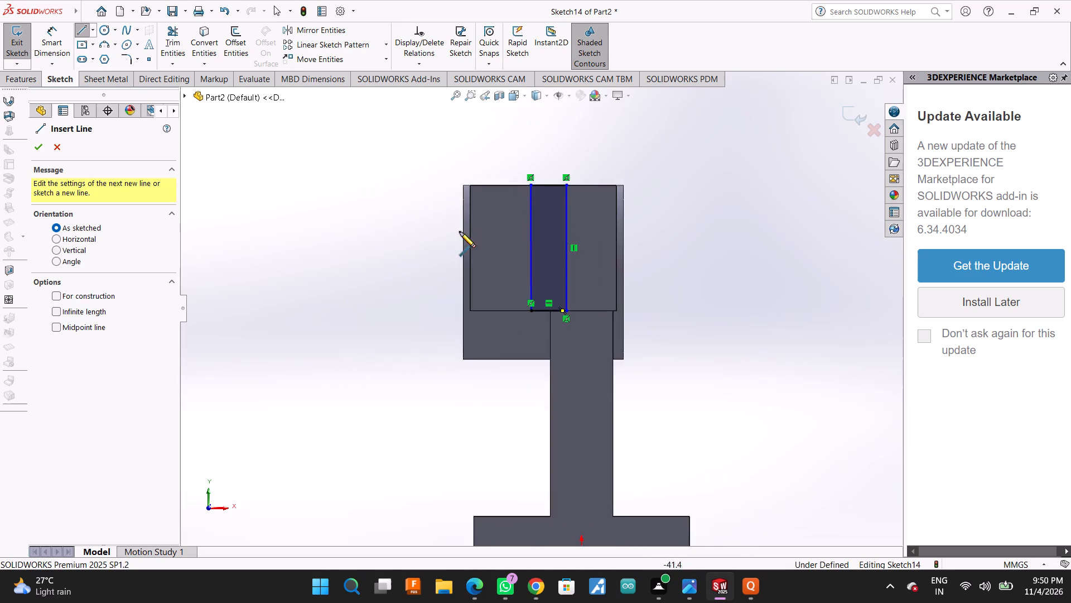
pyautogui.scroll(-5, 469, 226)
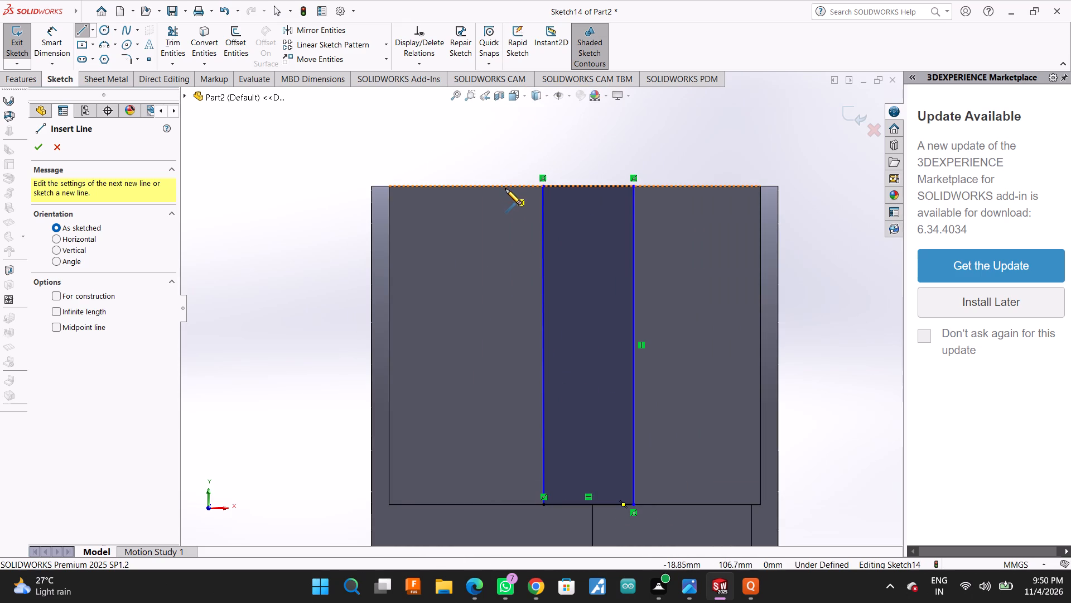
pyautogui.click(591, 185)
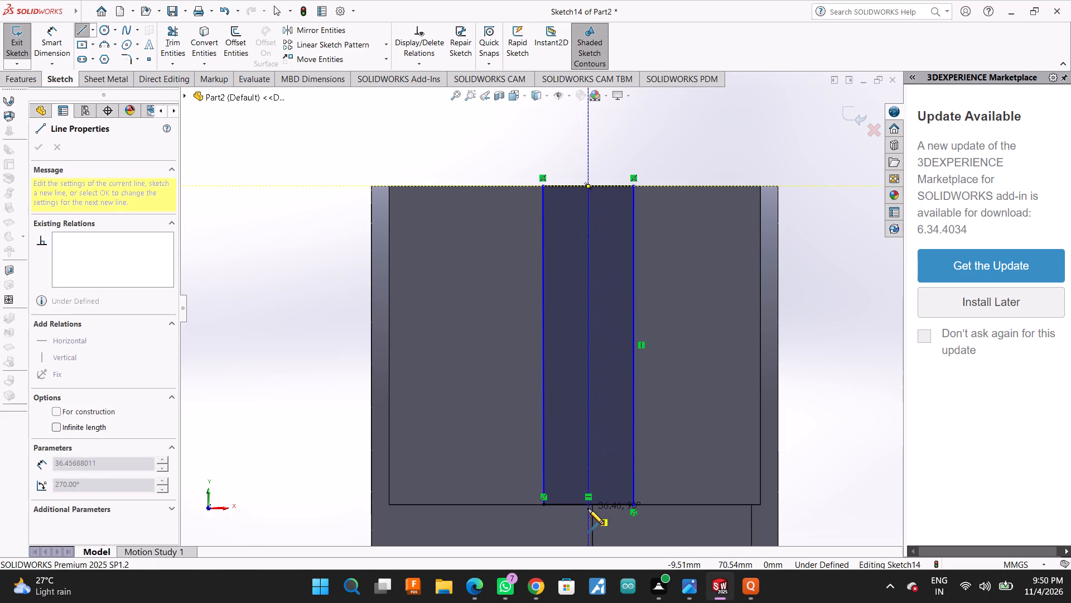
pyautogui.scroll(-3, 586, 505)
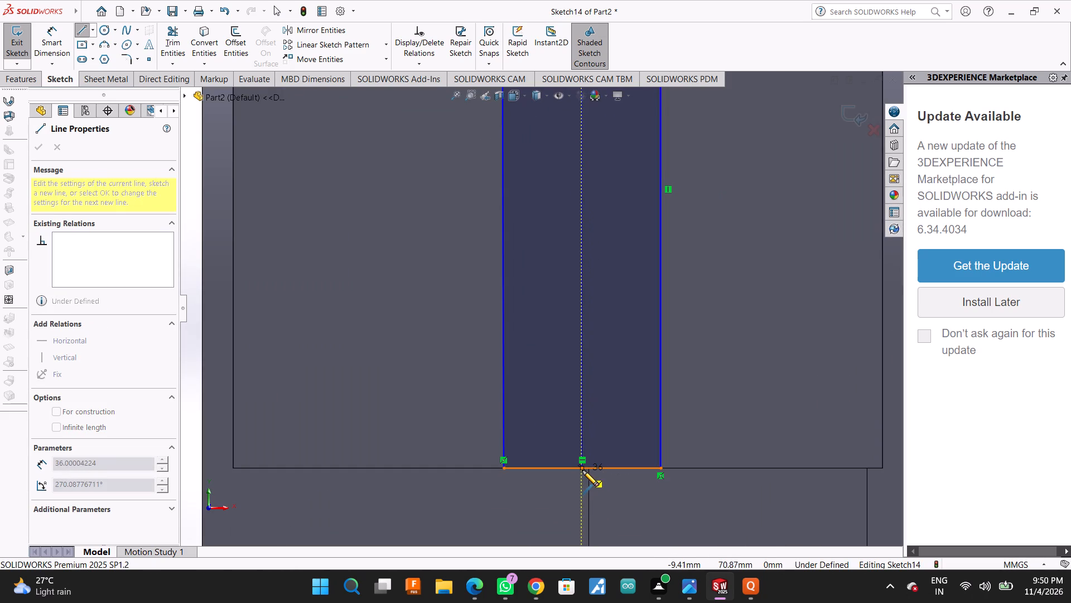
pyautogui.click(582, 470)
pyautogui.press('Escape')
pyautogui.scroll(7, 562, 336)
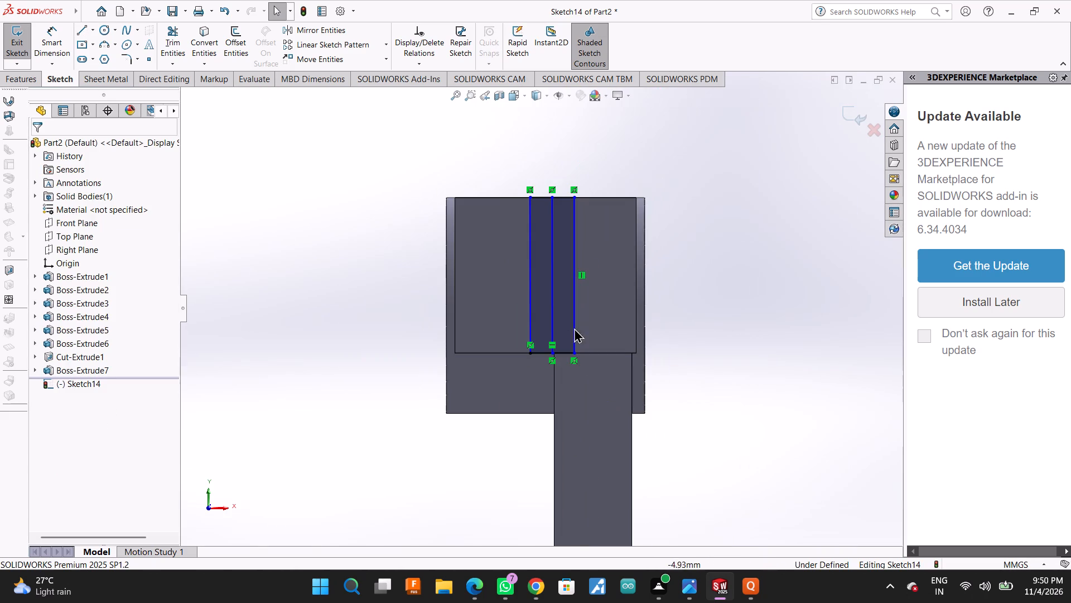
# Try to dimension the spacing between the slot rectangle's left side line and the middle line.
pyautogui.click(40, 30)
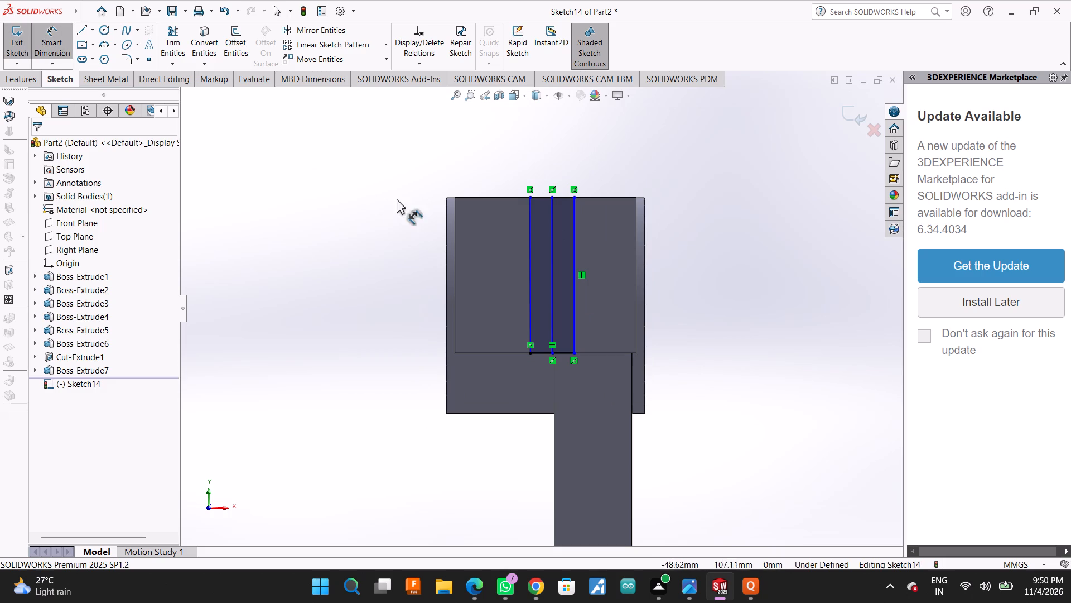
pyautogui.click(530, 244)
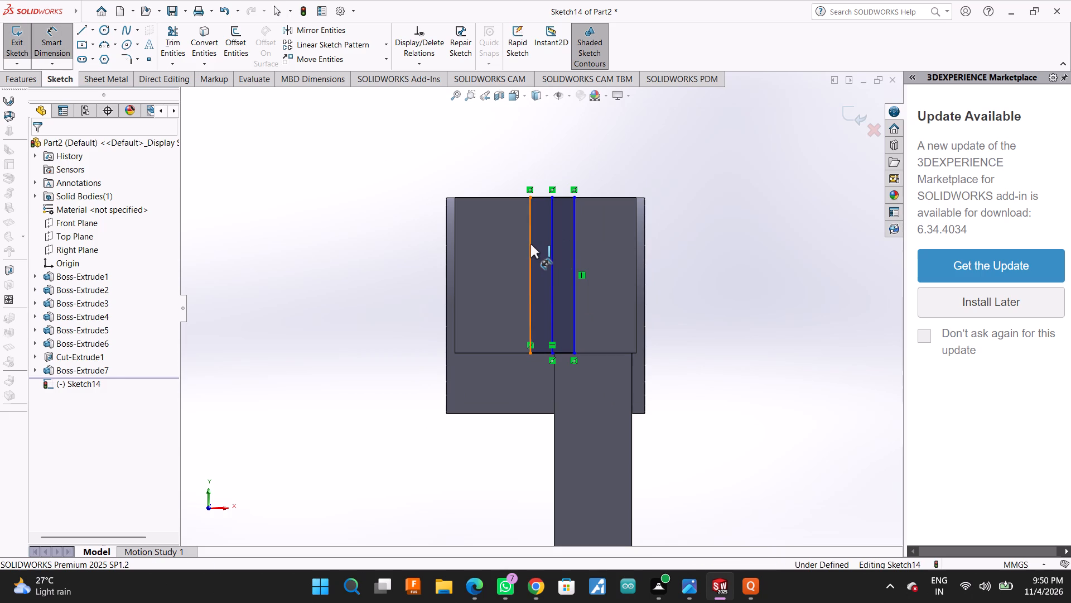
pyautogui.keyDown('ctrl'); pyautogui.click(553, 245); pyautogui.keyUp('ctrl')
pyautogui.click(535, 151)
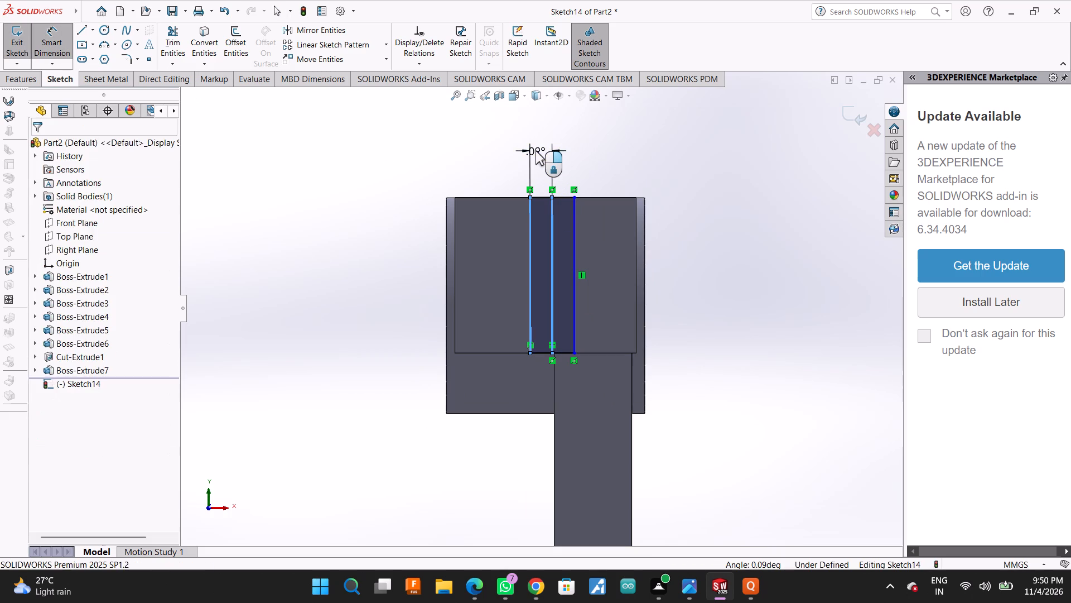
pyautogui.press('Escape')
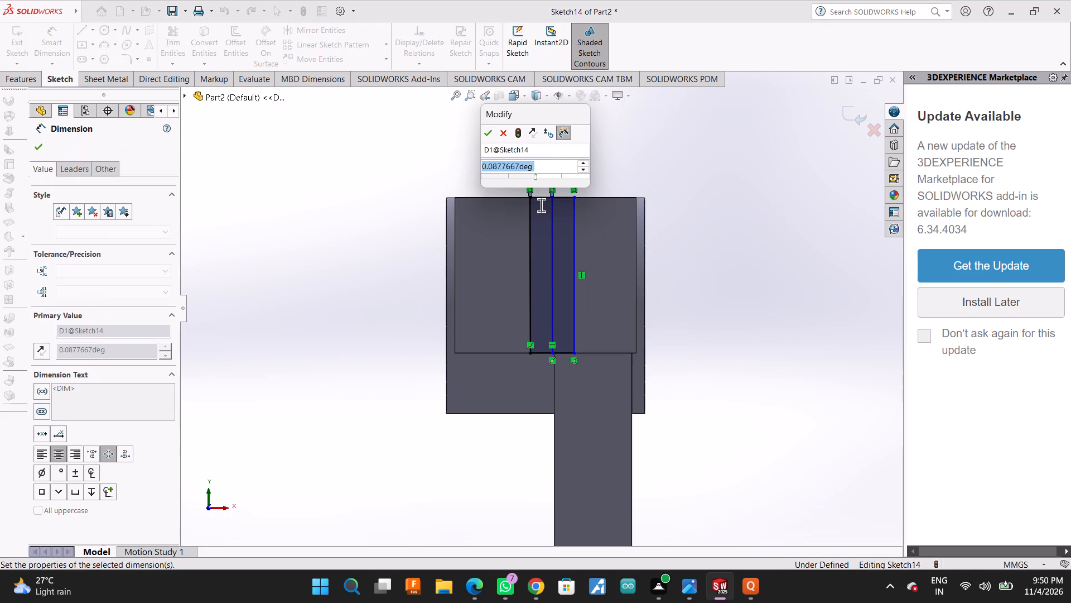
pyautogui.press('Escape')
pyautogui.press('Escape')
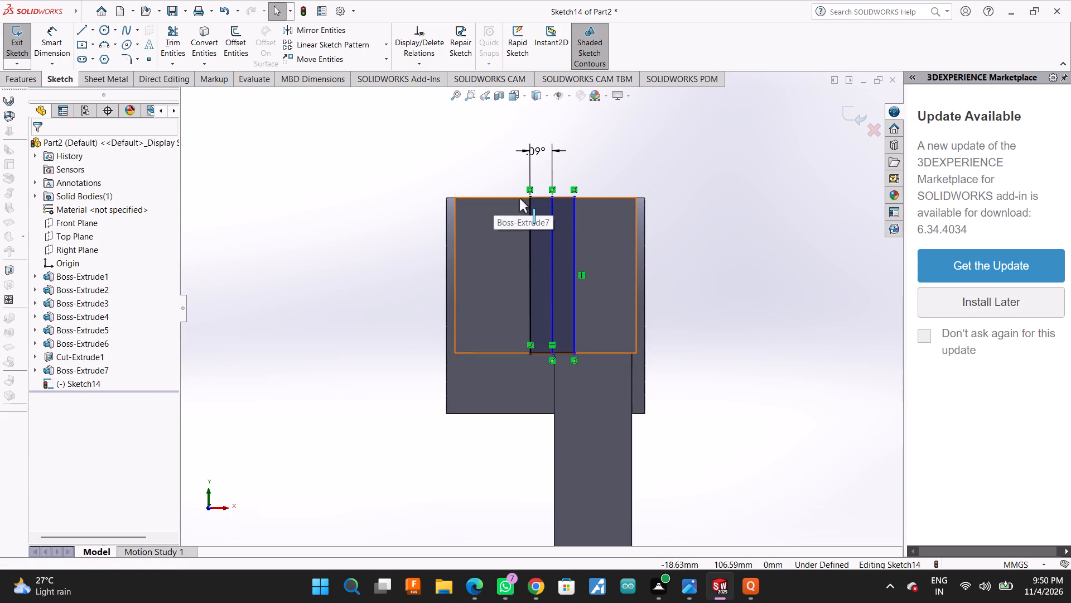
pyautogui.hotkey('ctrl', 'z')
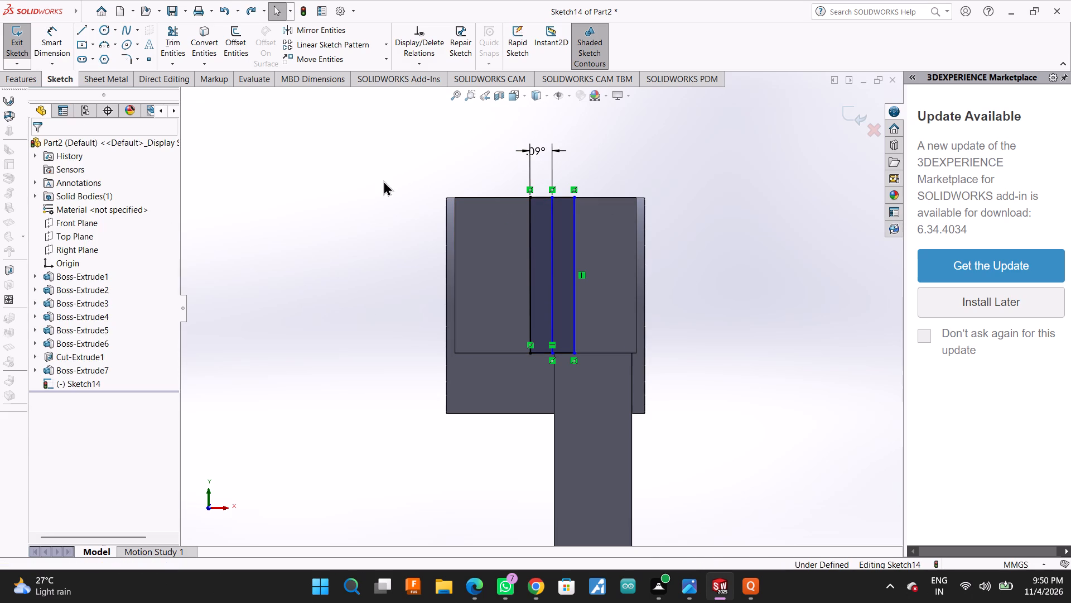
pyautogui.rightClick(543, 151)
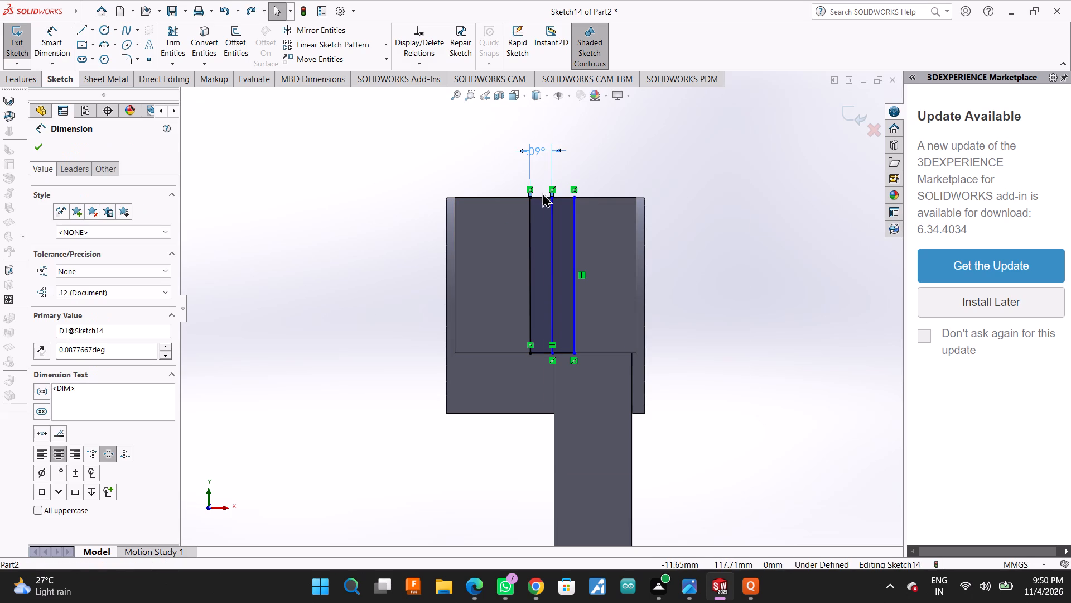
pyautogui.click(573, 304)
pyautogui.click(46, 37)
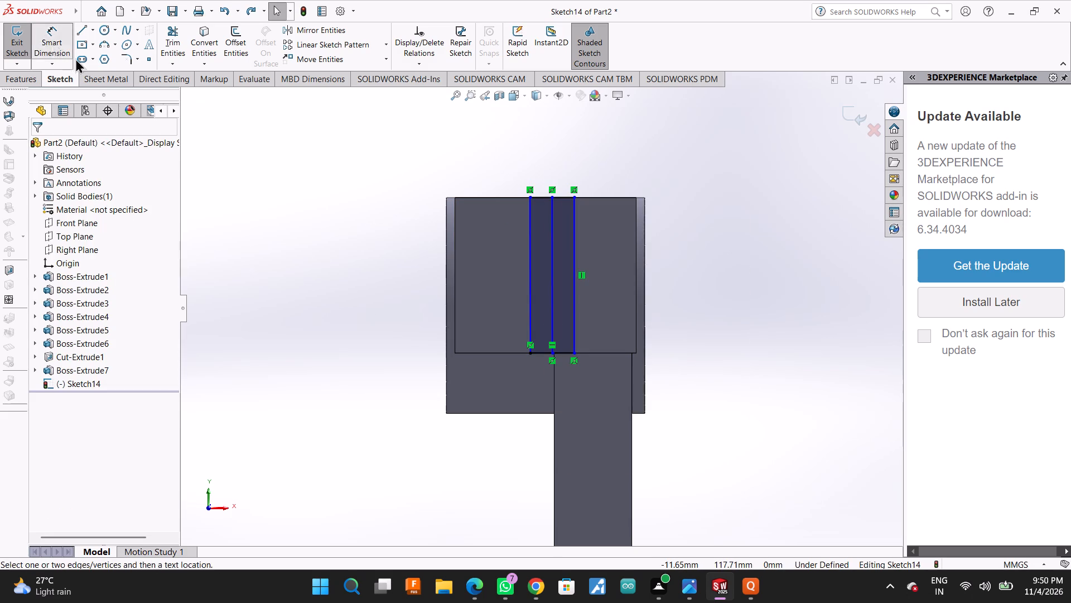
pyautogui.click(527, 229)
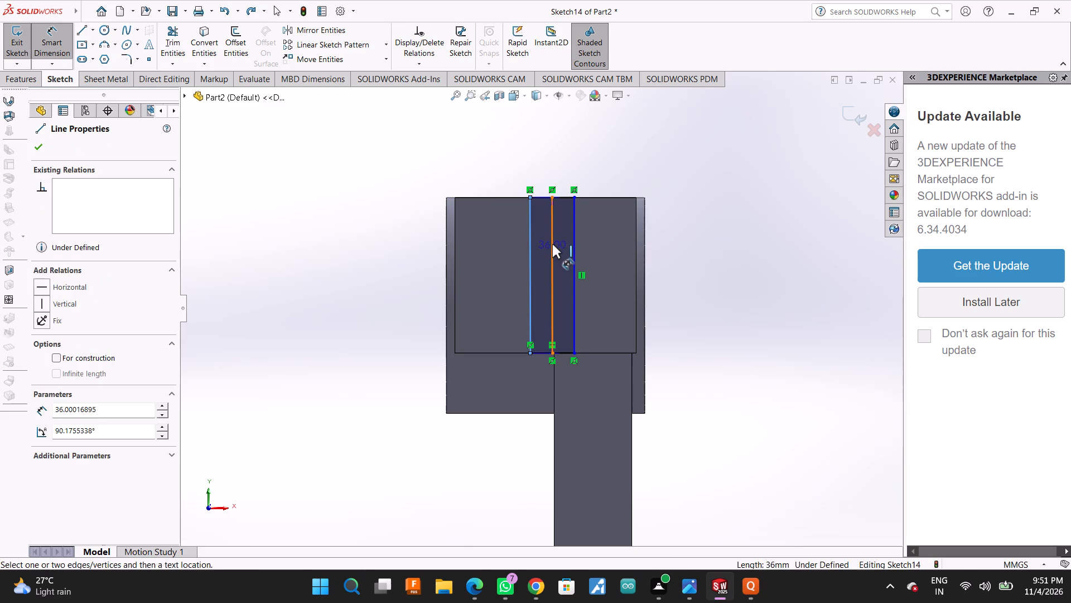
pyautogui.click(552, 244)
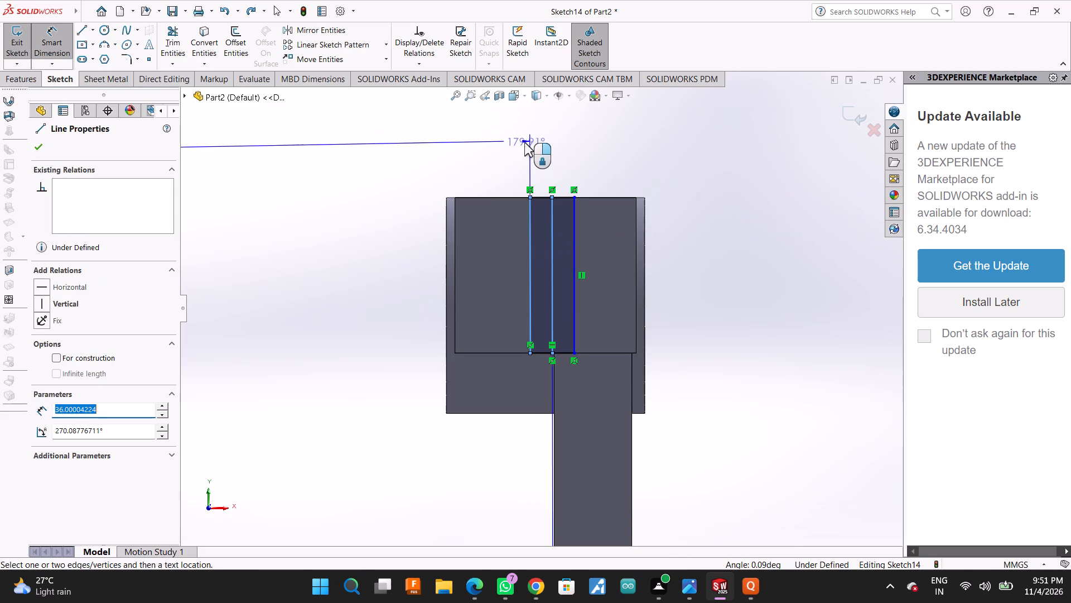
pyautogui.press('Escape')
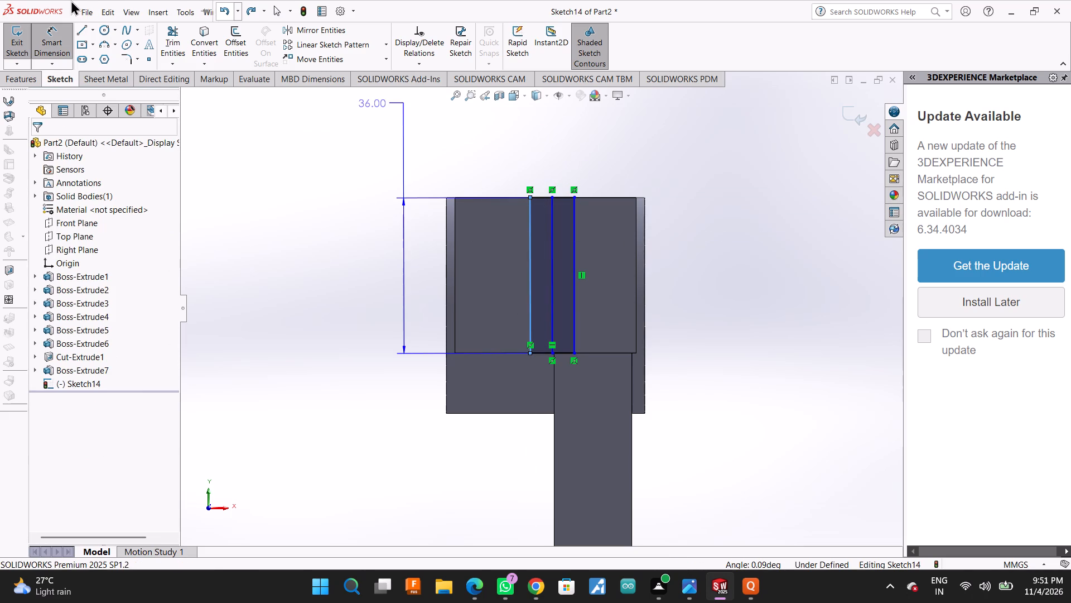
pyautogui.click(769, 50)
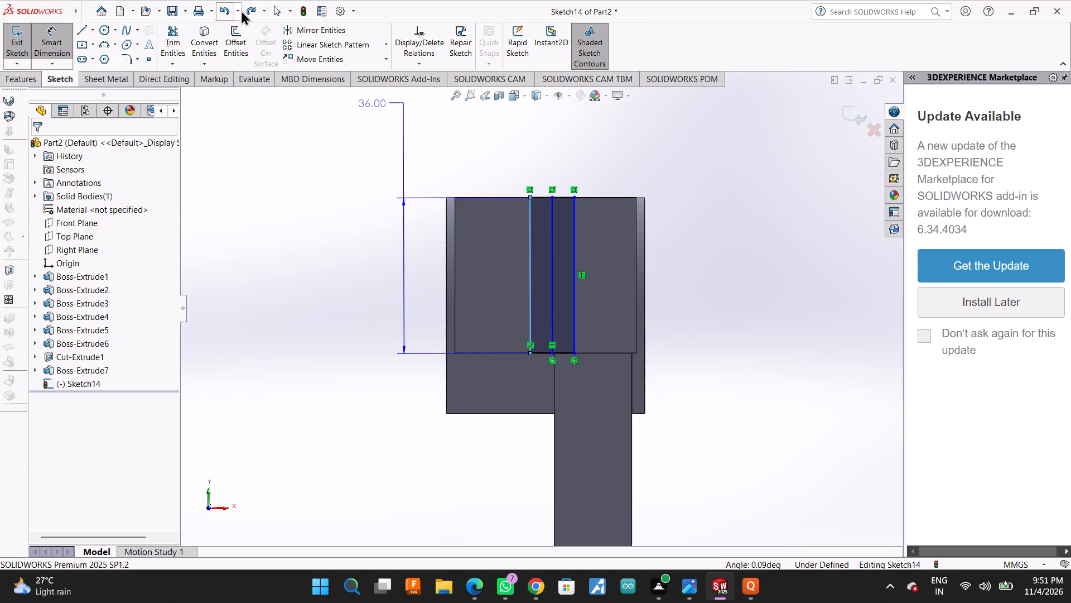
# Trim away all lines of the slot sketch on the block's end face with Power trim.
pyautogui.click(170, 30)
pyautogui.moveTo(500, 213); pyautogui.dragTo(597, 232)
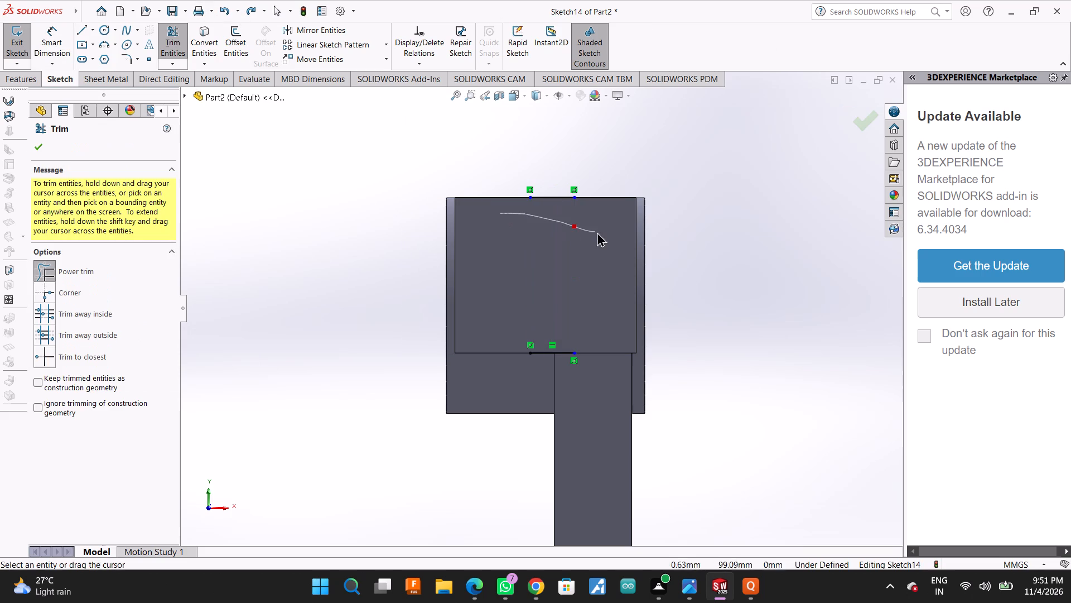
pyautogui.moveTo(597, 232); pyautogui.dragTo(598, 229)
pyautogui.moveTo(566, 152); pyautogui.dragTo(413, 111)
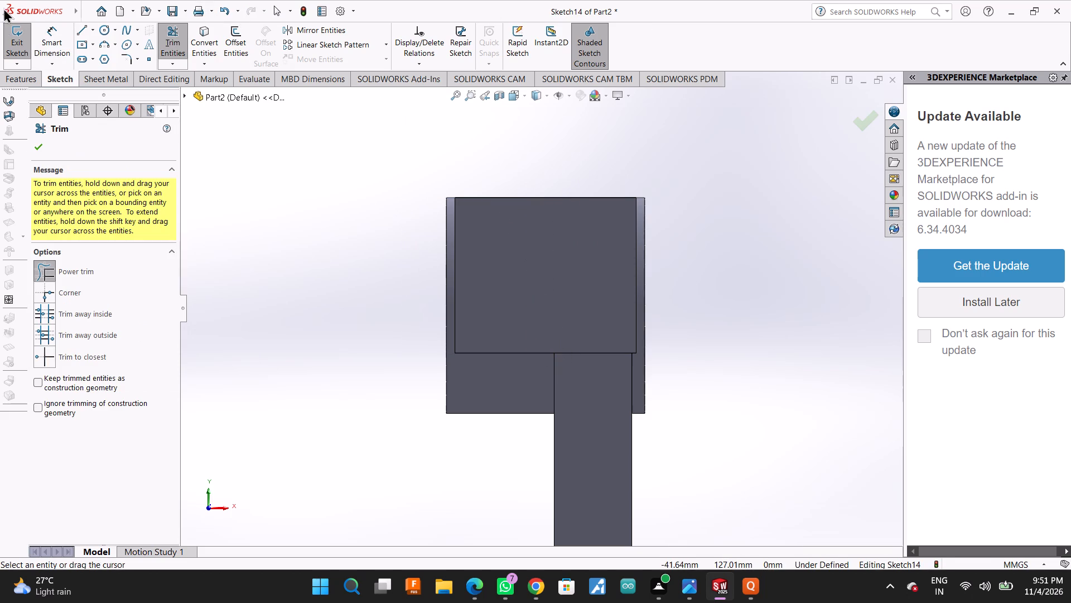
pyautogui.click(45, 143)
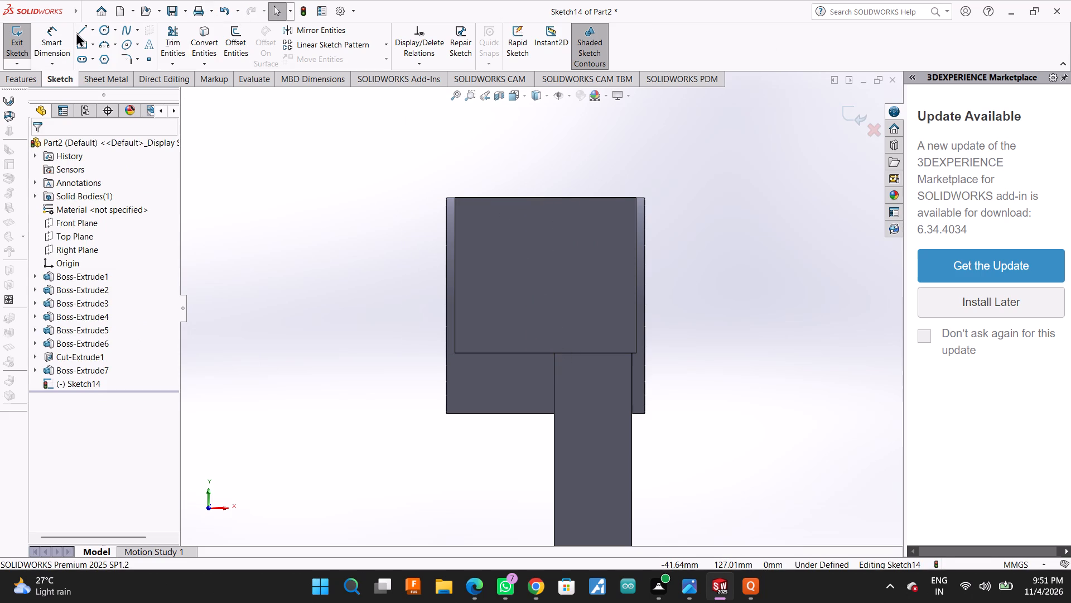
# Draw a vertical 36 mm centre line from the midpoint of the block face's upper edge to its lower edge.
pyautogui.click(76, 32)
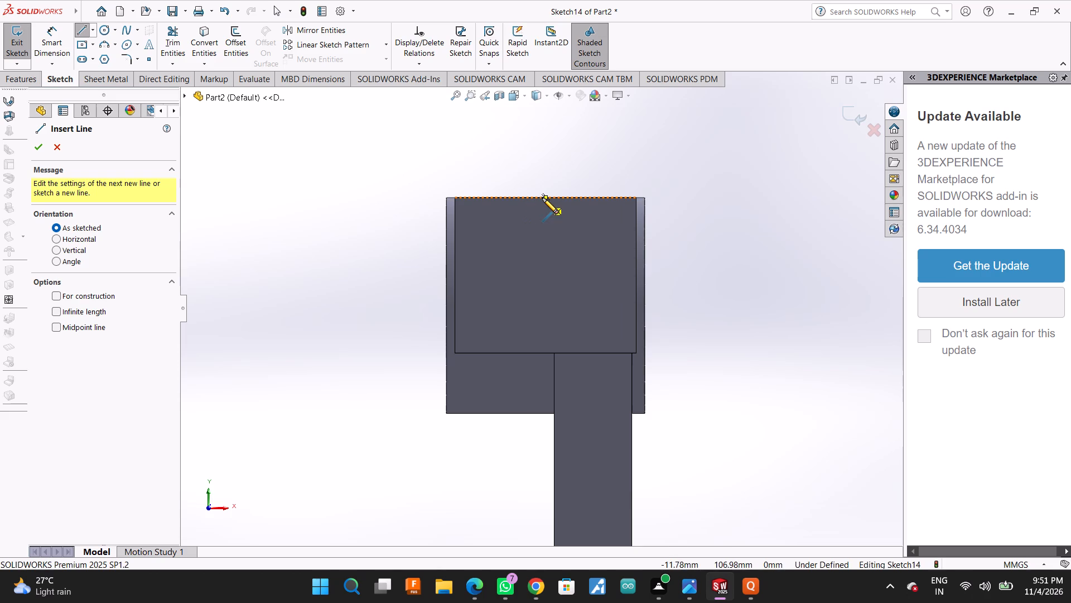
pyautogui.click(544, 198)
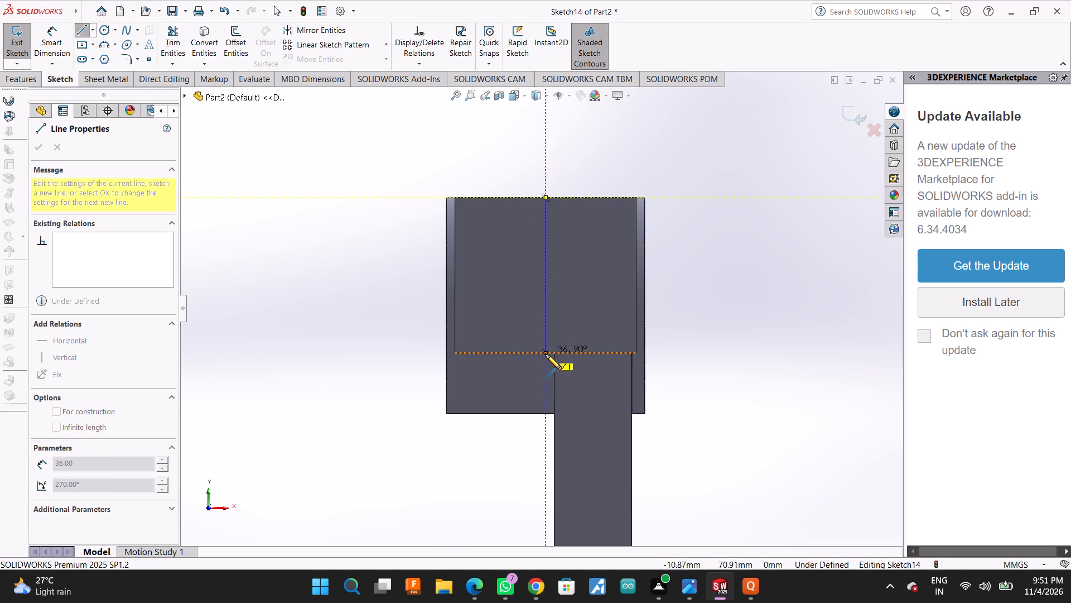
pyautogui.click(545, 354)
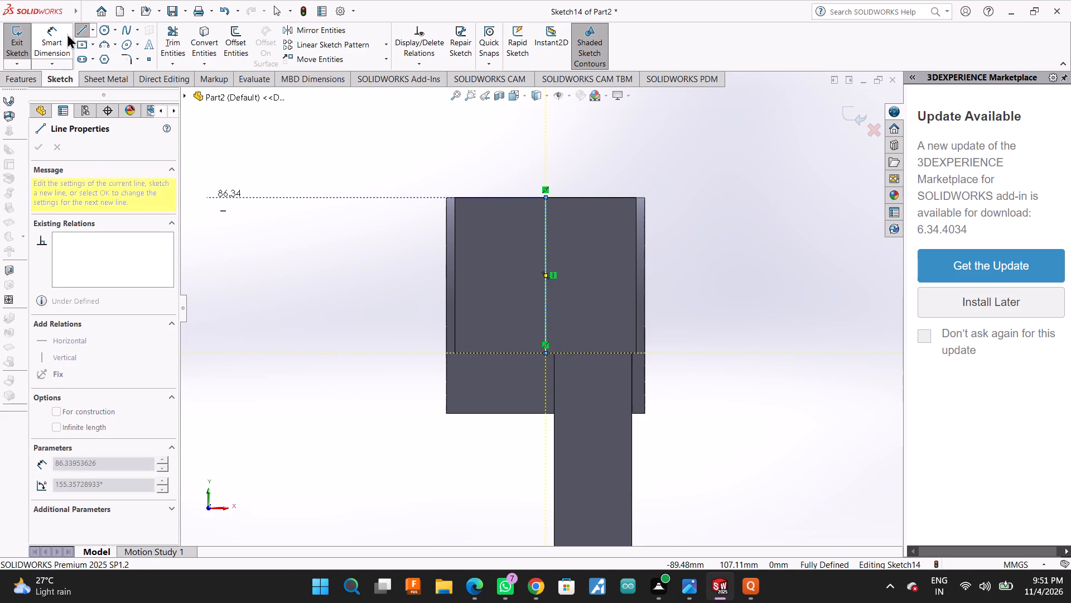
pyautogui.click(78, 27)
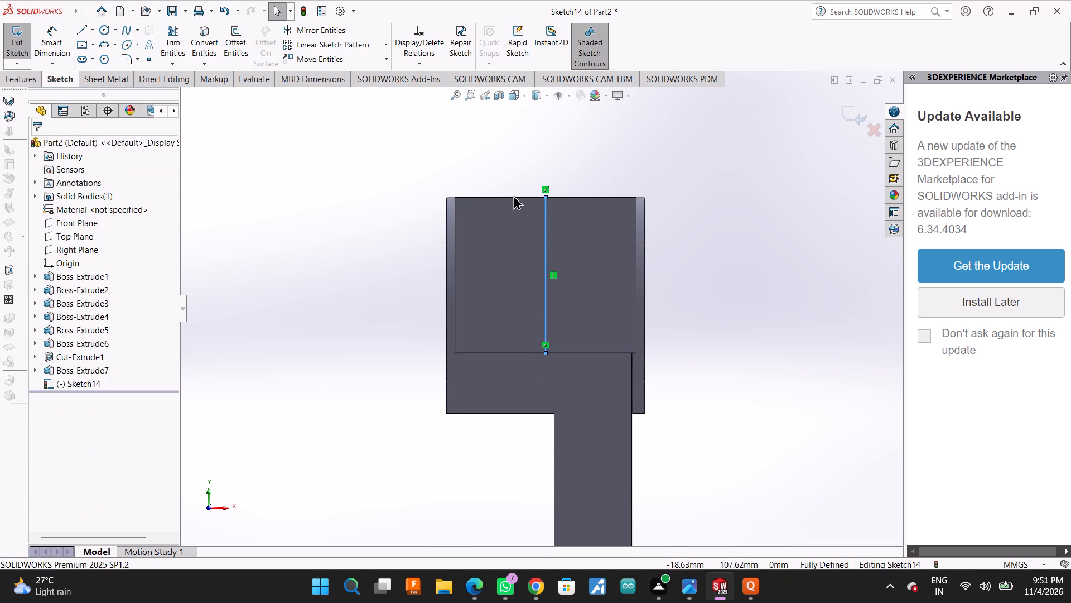
# Draw a closed rectangle of lines about 13.6 mm wide around the centre line, spanning the block face's full 36 mm height.
pyautogui.click(518, 197)
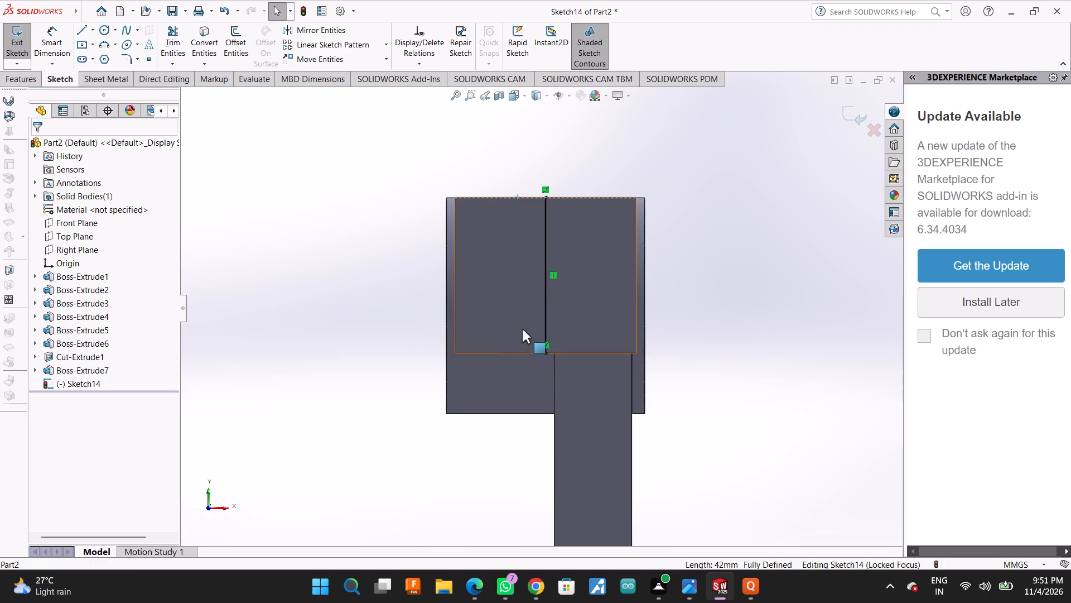
pyautogui.click(84, 30)
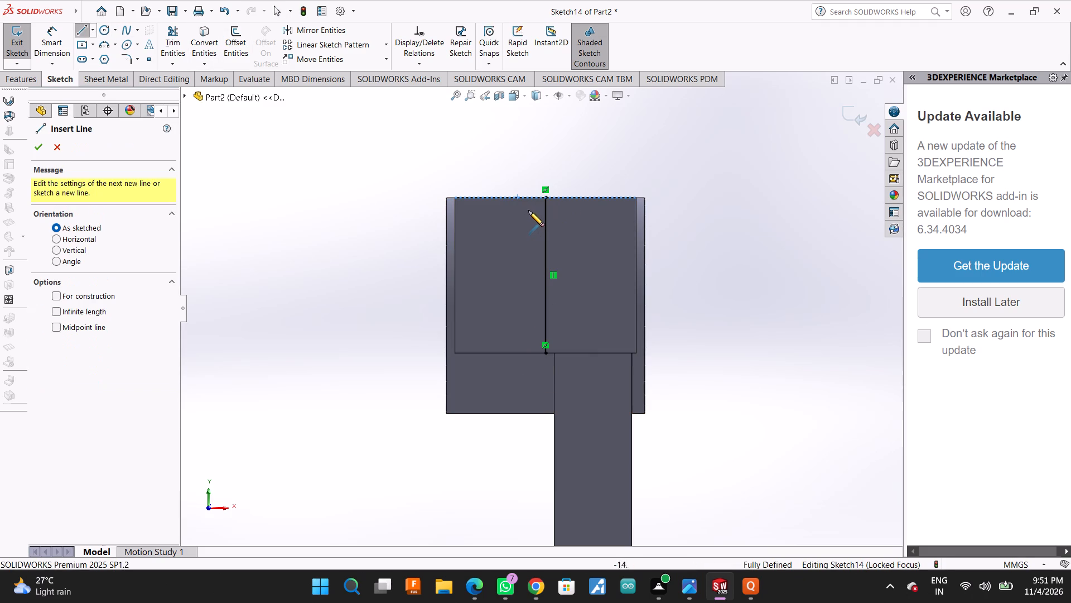
pyautogui.click(517, 197)
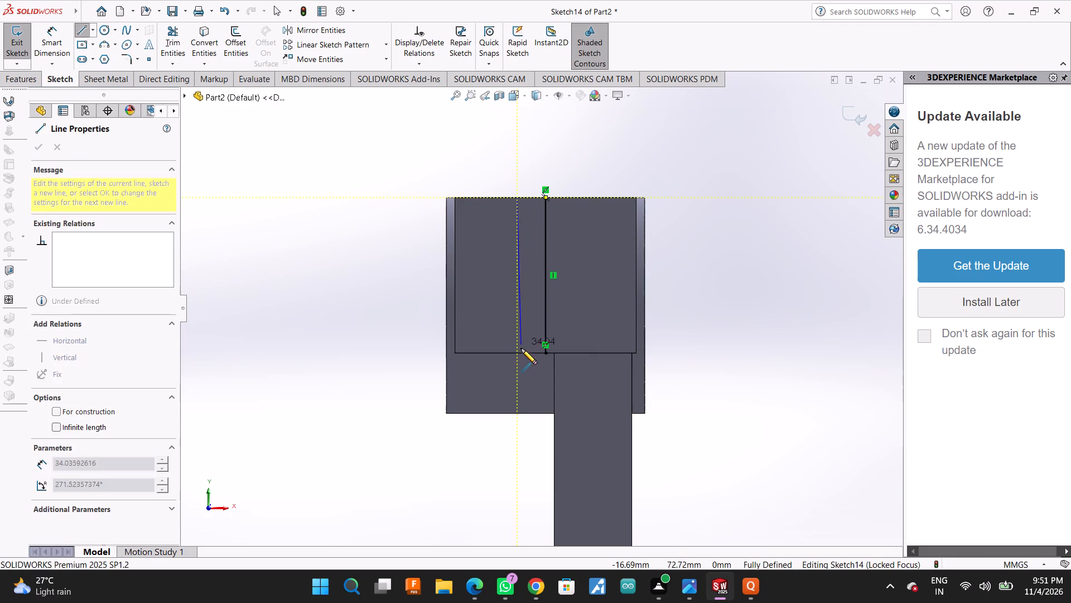
pyautogui.click(518, 353)
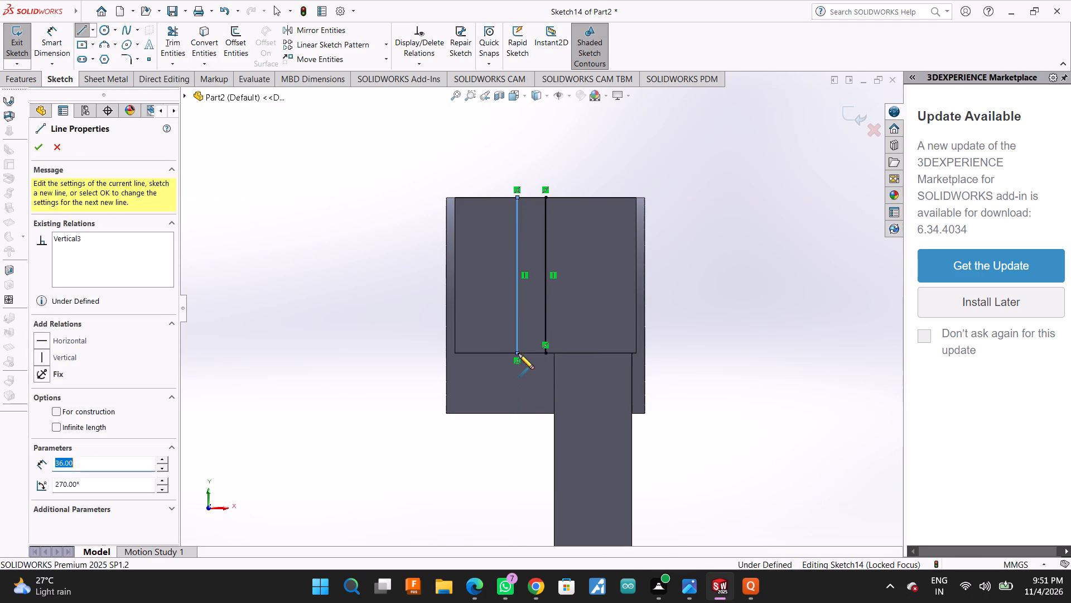
pyautogui.click(576, 353)
pyautogui.click(578, 199)
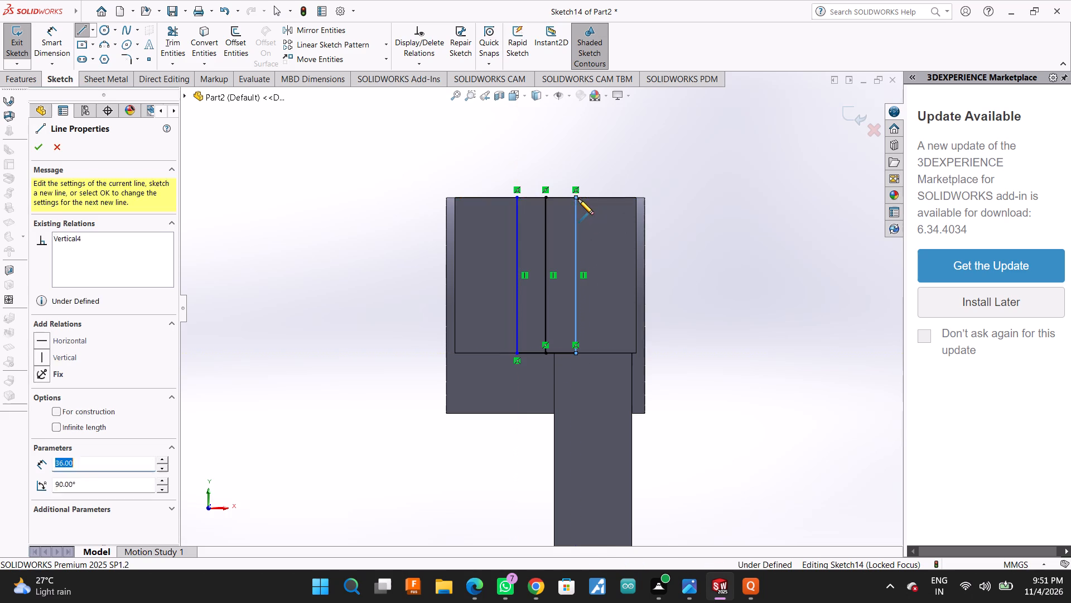
pyautogui.click(519, 199)
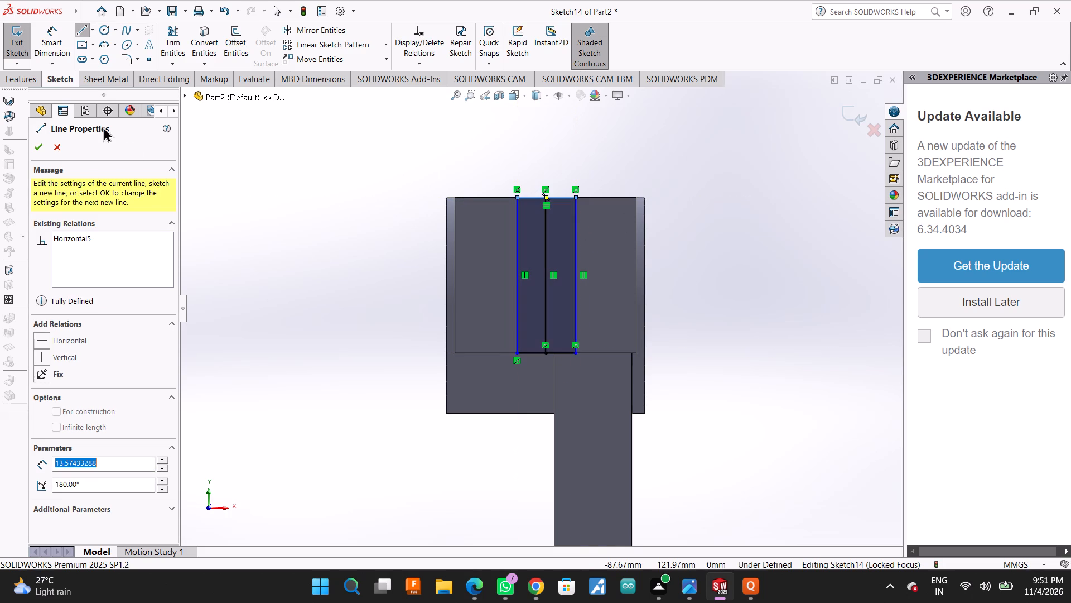
pyautogui.click(41, 143)
# Dimension the slot rectangle's two side lines at 9 mm each from the centre line.
pyautogui.click(64, 48)
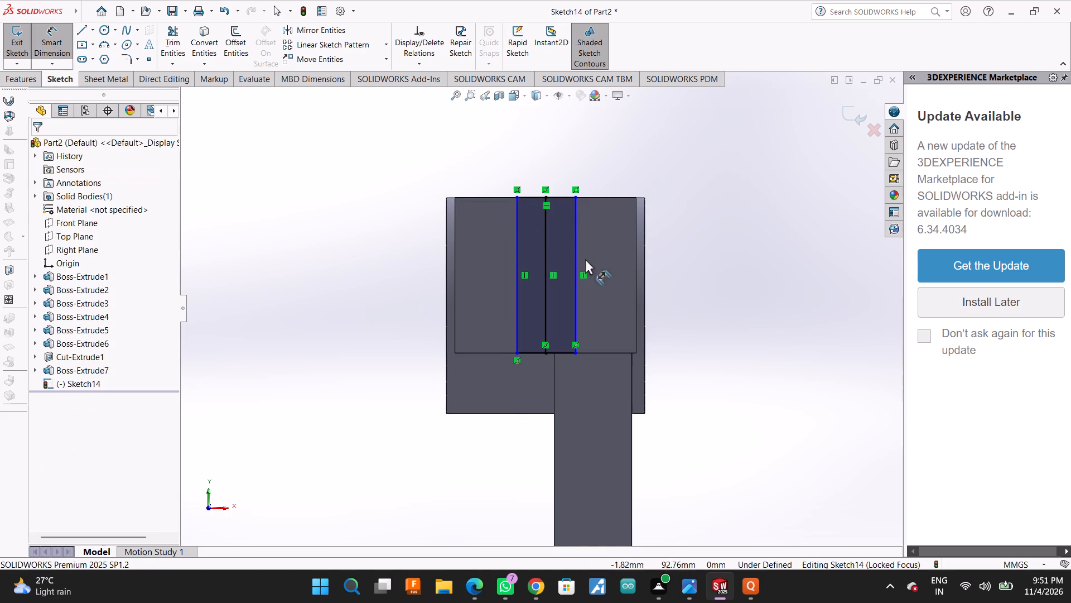
pyautogui.click(512, 238)
pyautogui.click(518, 236)
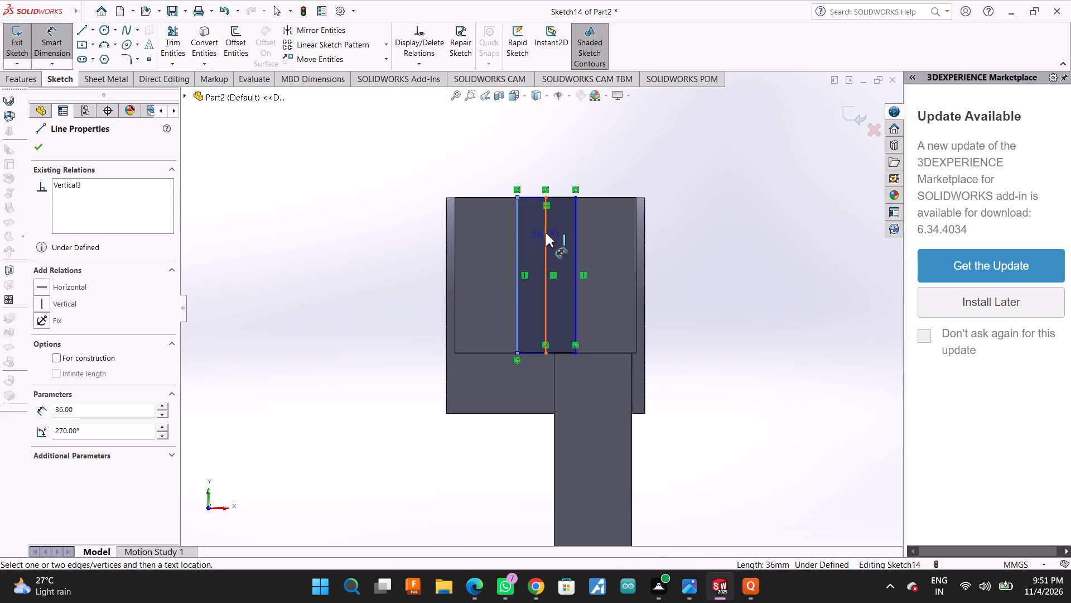
pyautogui.click(546, 233)
pyautogui.click(535, 127)
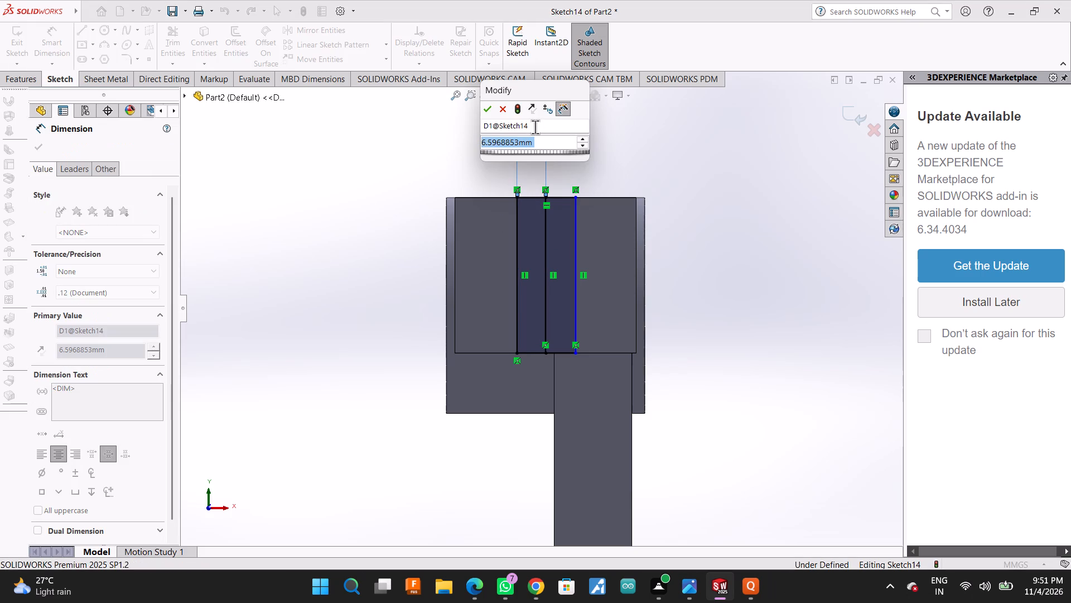
pyautogui.write('18')
pyautogui.write('/2')
pyautogui.press('Return')
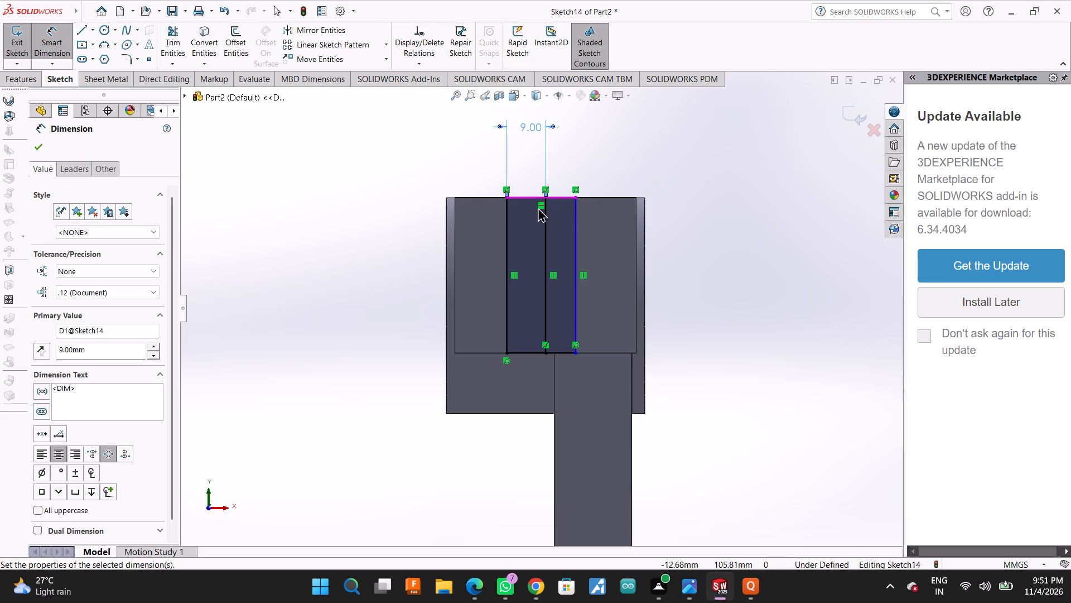
pyautogui.click(547, 217)
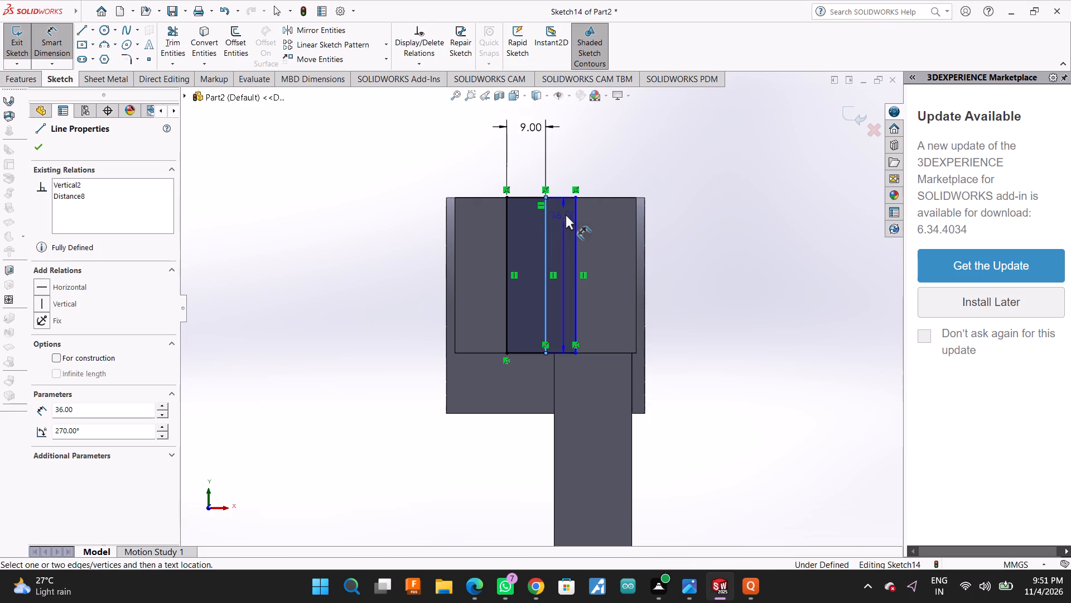
pyautogui.click(576, 214)
pyautogui.click(561, 120)
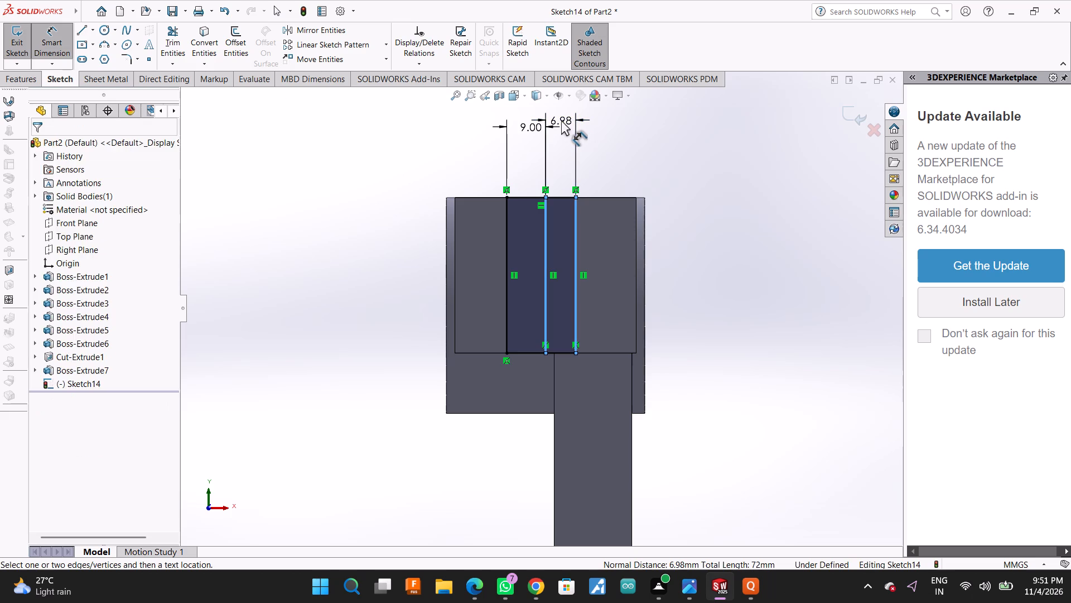
pyautogui.press('9')
pyautogui.press('Return')
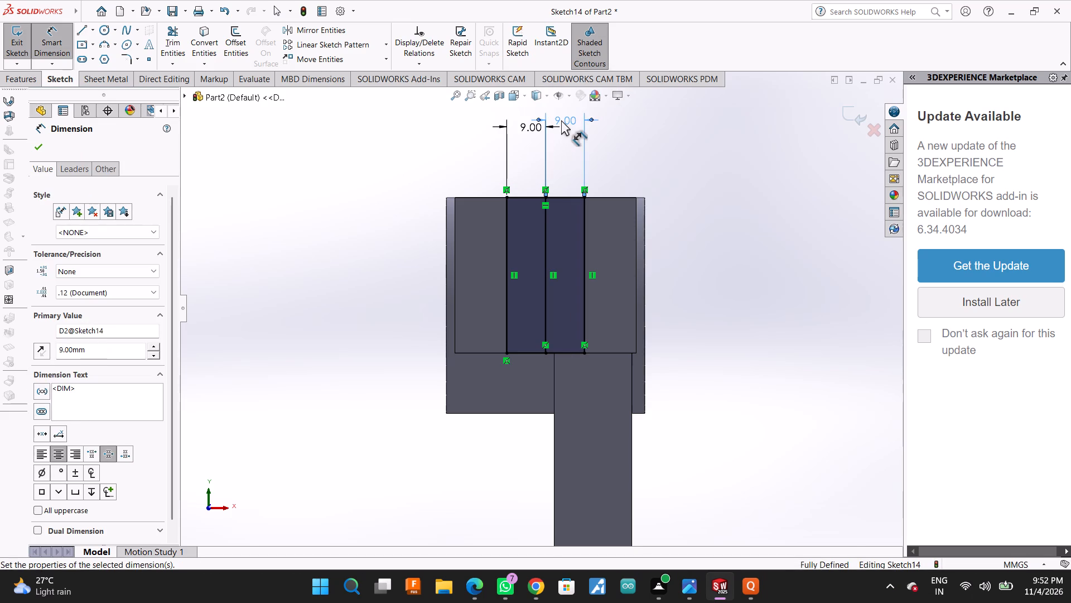
pyautogui.click(42, 142)
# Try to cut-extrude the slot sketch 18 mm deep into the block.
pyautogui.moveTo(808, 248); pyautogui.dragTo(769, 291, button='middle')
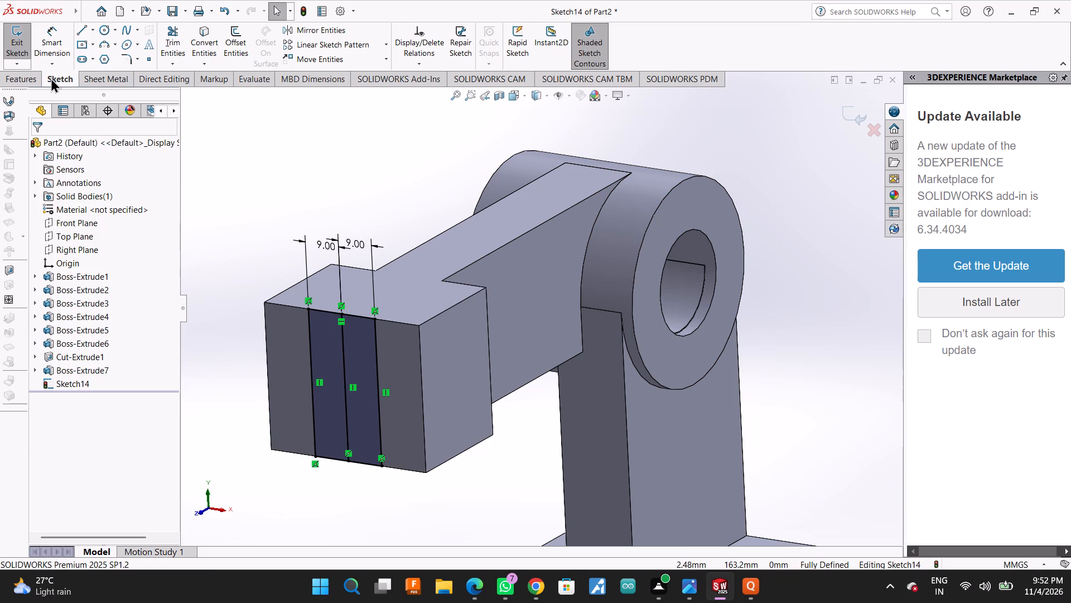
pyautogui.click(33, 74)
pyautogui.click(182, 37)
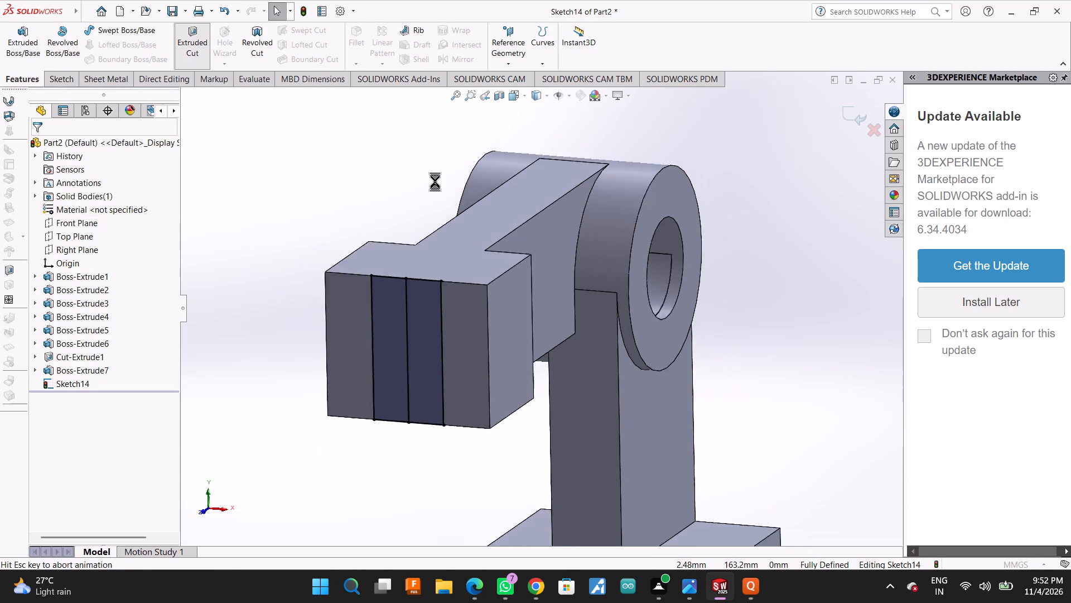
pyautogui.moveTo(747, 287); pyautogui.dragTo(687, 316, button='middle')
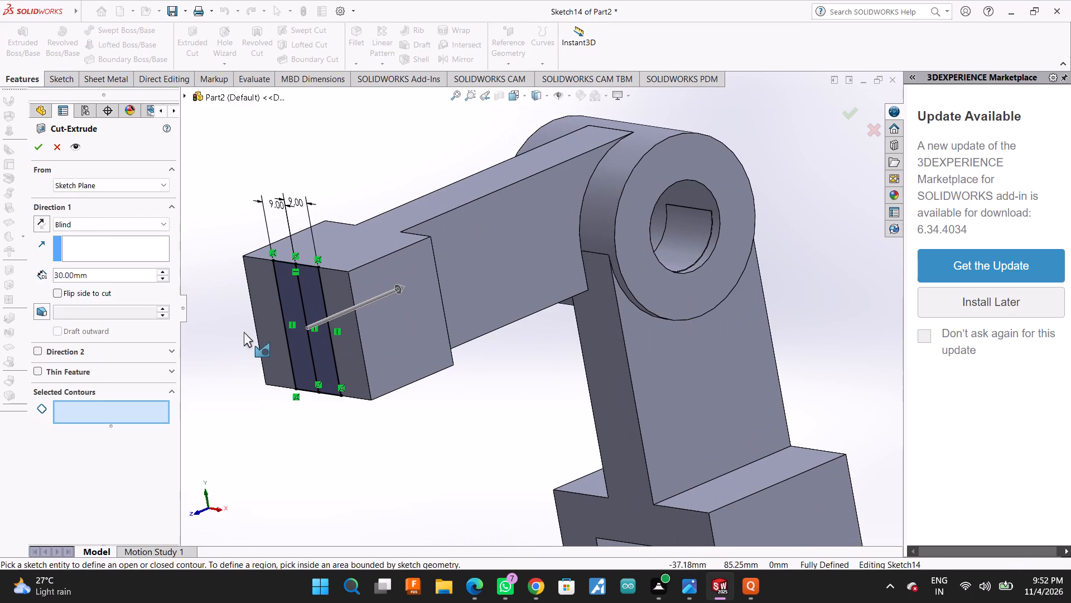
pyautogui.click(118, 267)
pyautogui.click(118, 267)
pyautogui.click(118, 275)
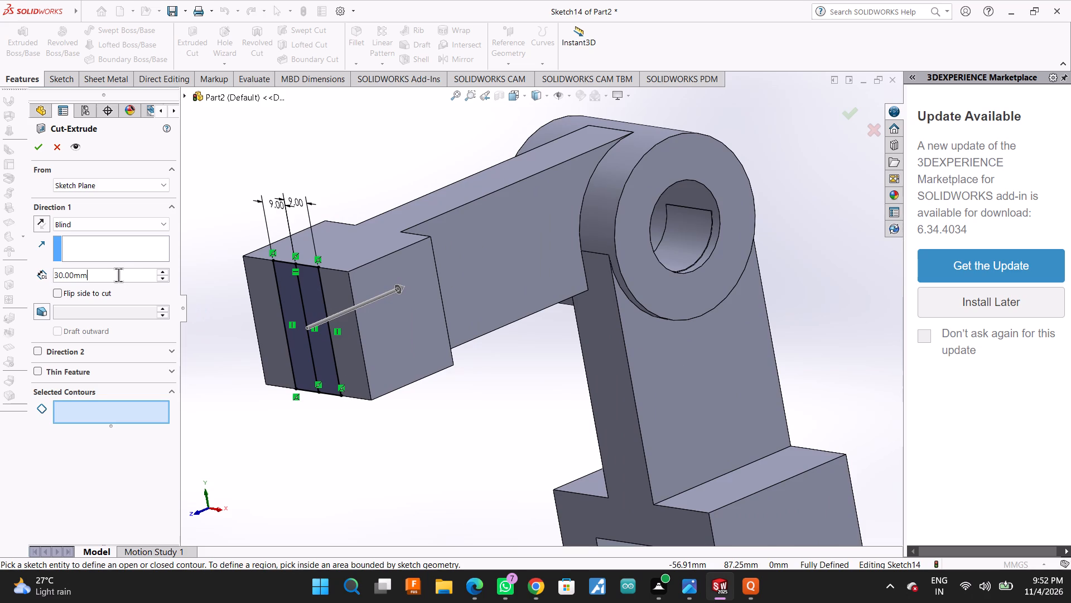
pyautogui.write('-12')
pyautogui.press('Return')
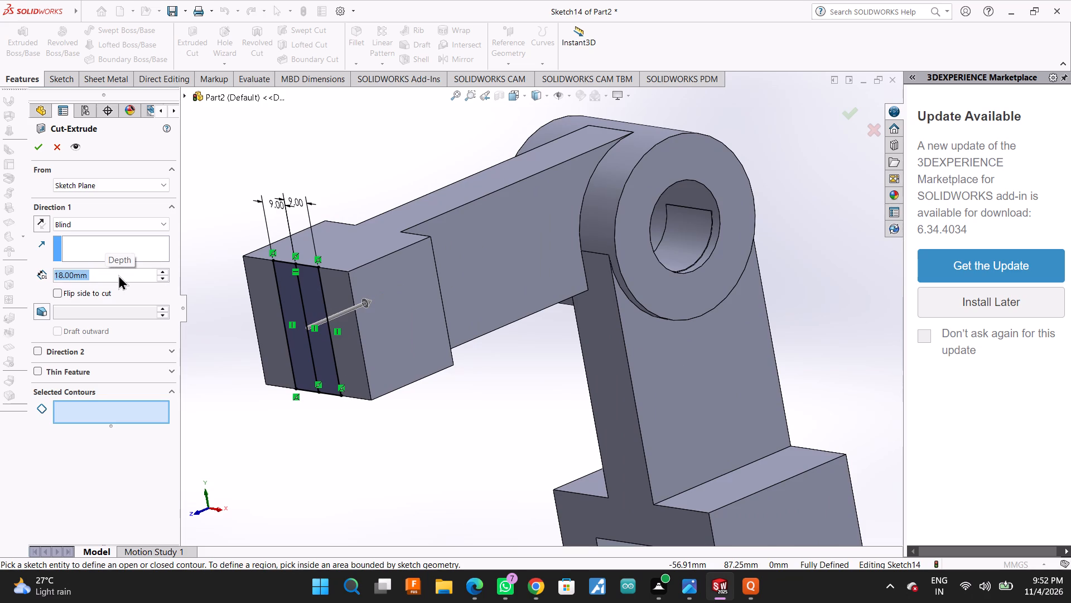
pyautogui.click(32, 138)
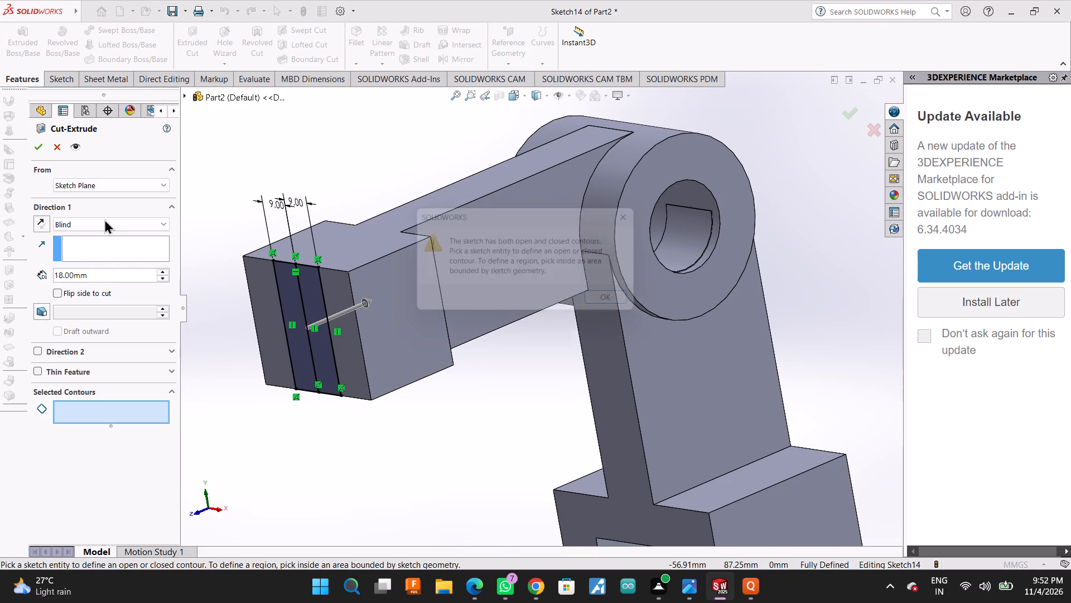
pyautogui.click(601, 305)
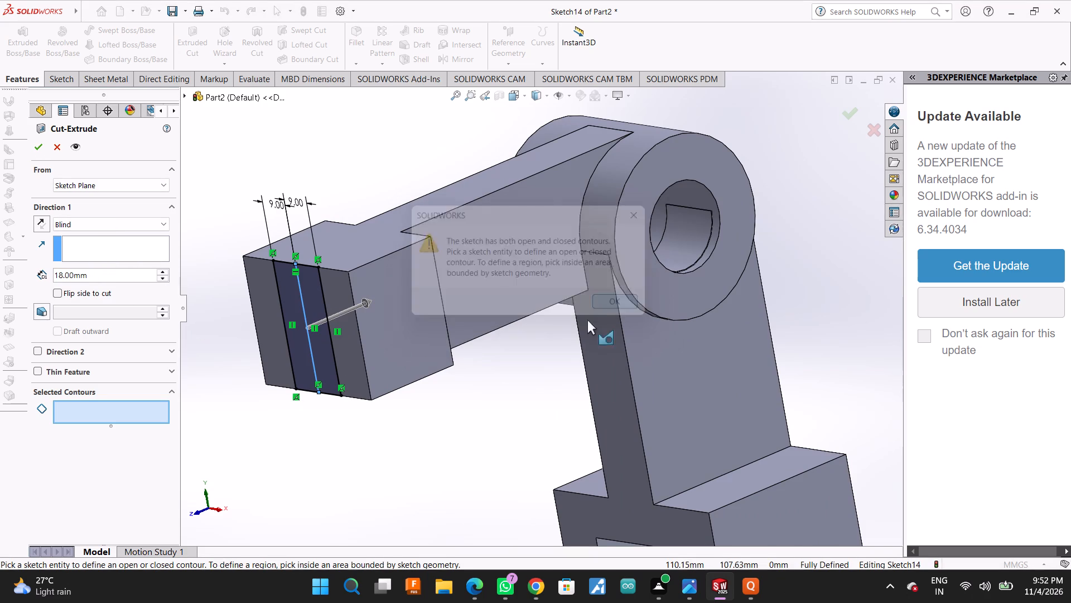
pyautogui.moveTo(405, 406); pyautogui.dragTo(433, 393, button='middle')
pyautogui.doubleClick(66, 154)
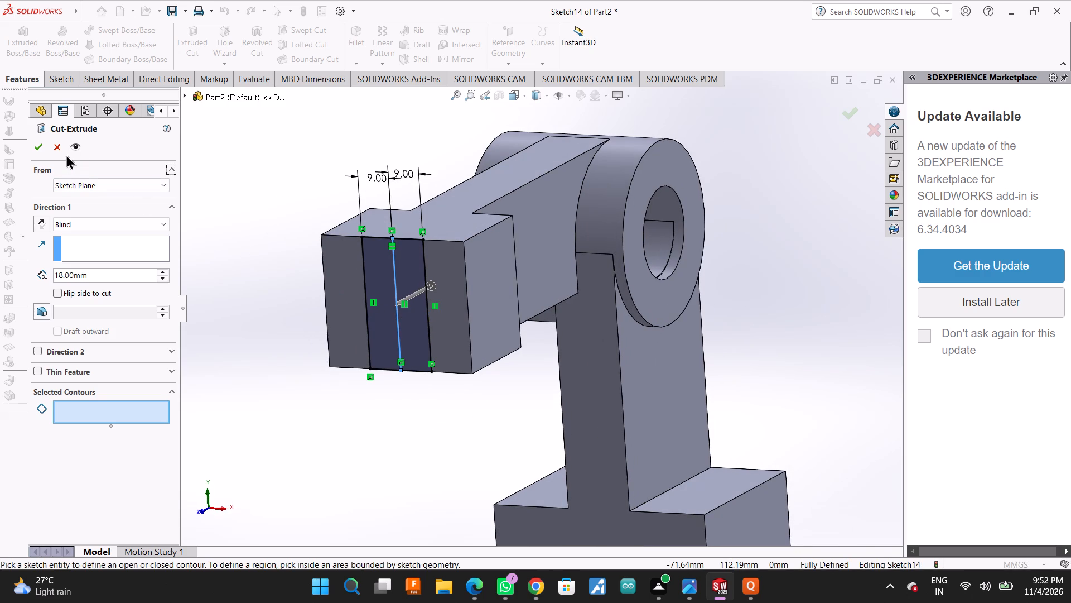
# Trim the vertical centre line out of the slot sketch with Power trim, keeping the outer rectangle.
pyautogui.click(56, 86)
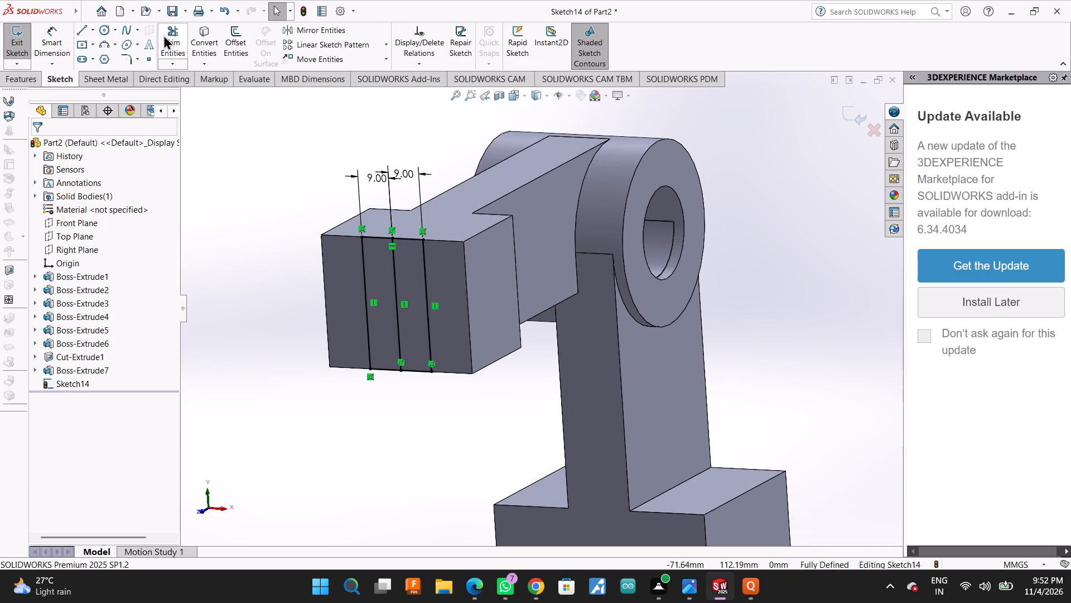
pyautogui.click(163, 35)
pyautogui.scroll(-2, 302, 337)
pyautogui.moveTo(453, 298); pyautogui.dragTo(487, 313)
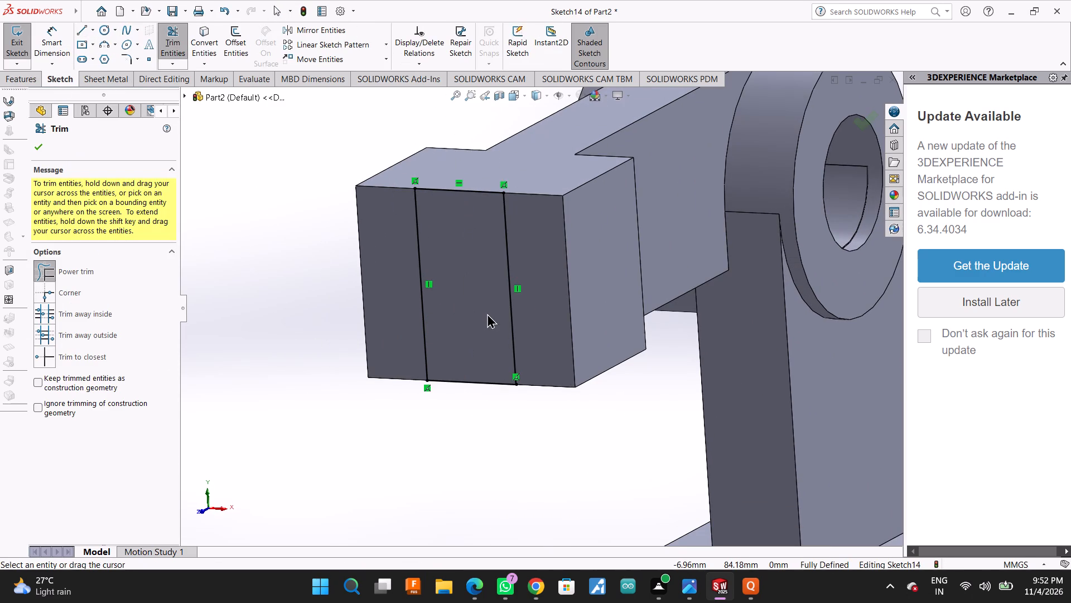
pyautogui.scroll(2, 487, 313)
pyautogui.click(33, 142)
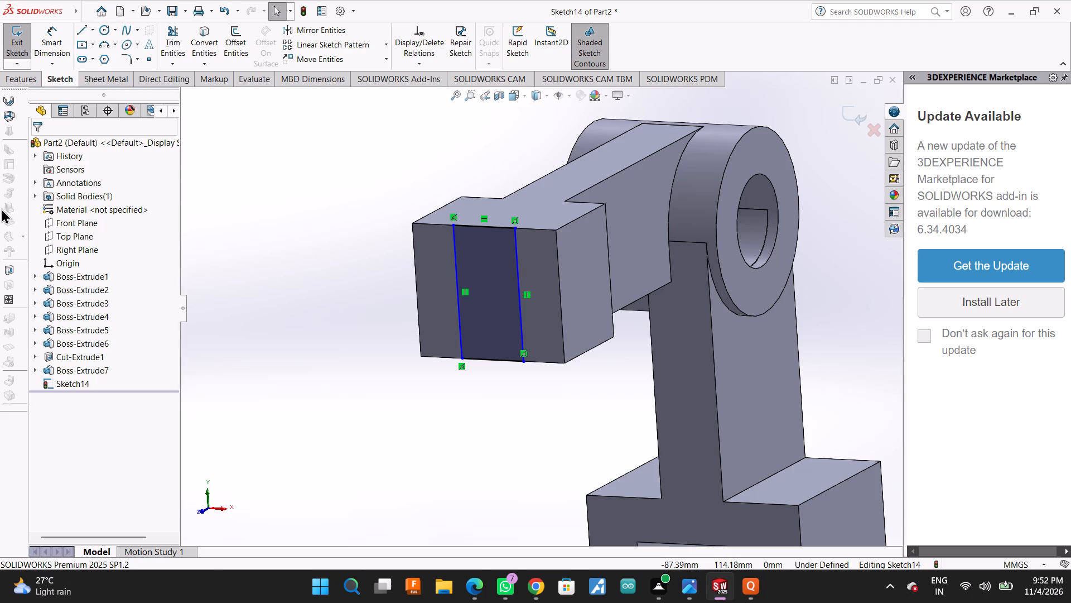
# Cut-extrude the slot rectangle as a blind cut 18 mm deep into the block's end face.
pyautogui.click(9, 80)
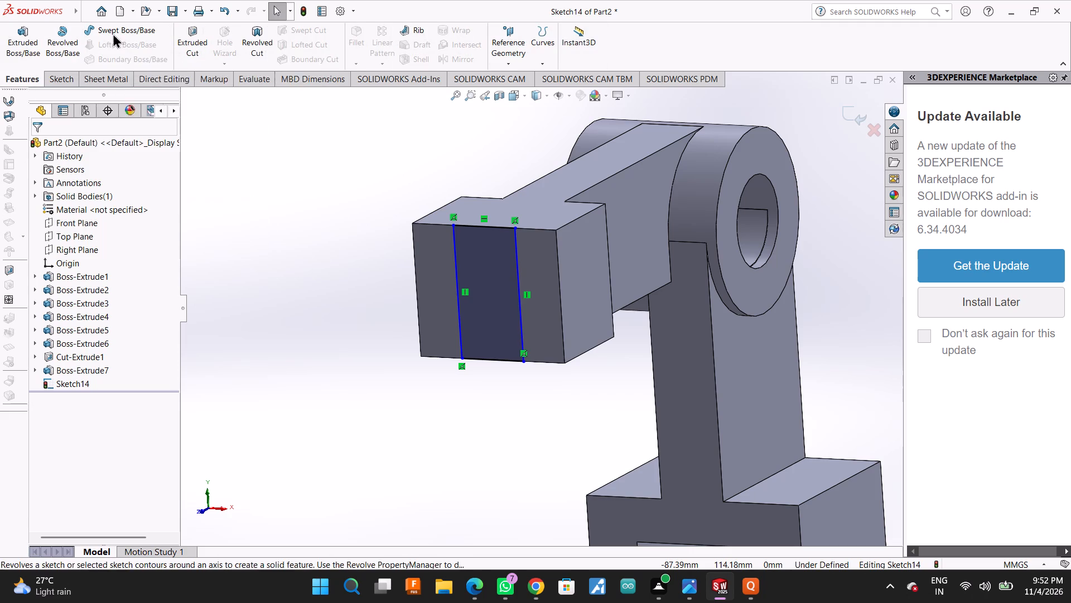
pyautogui.click(186, 36)
pyautogui.scroll(1, 689, 267)
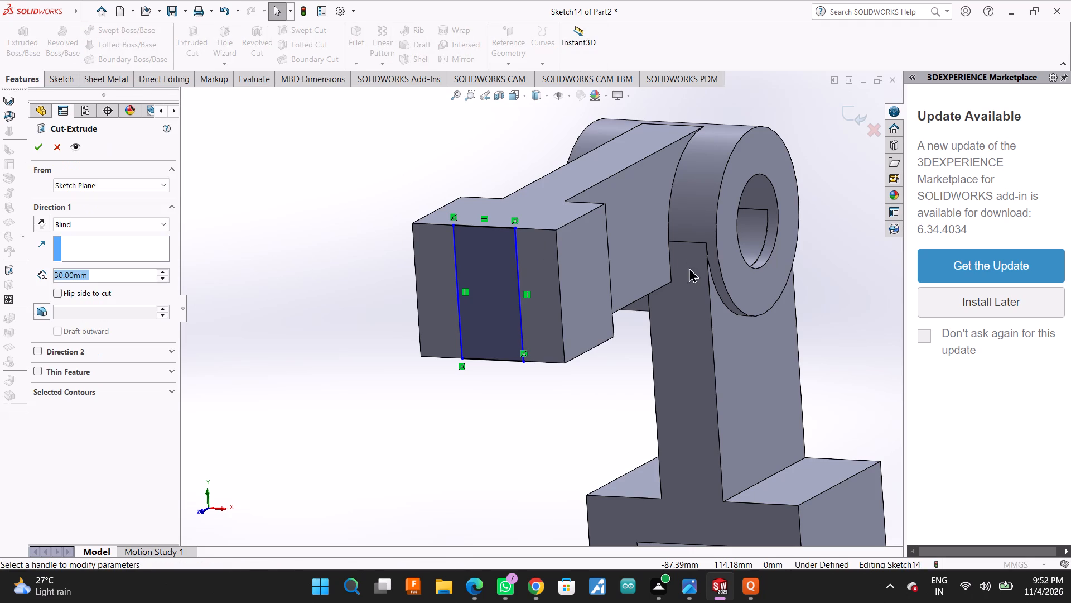
pyautogui.scroll(1, 689, 267)
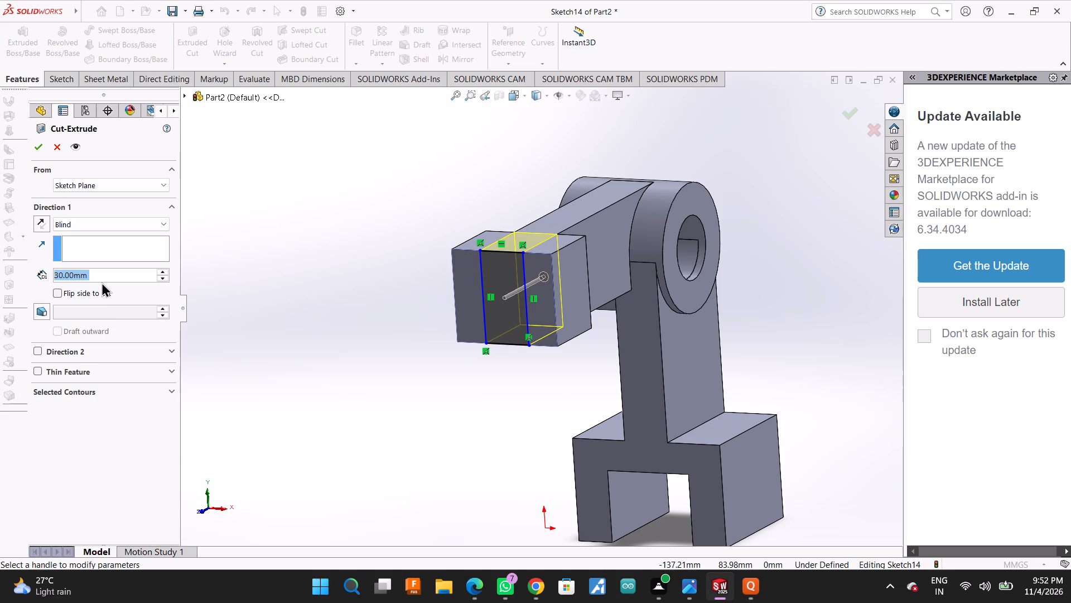
pyautogui.click(107, 271)
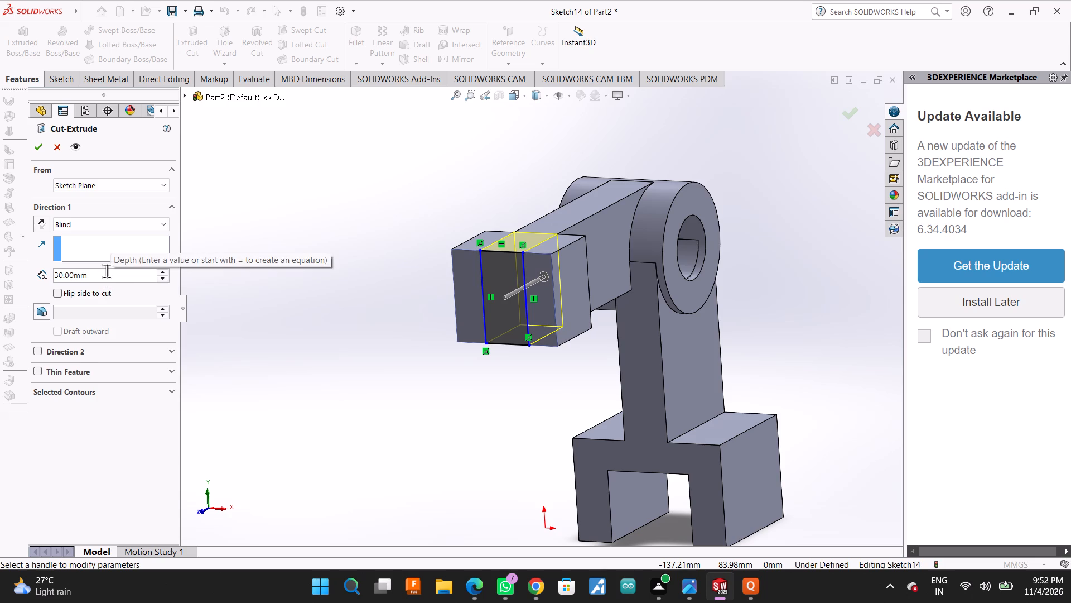
pyautogui.press('-')
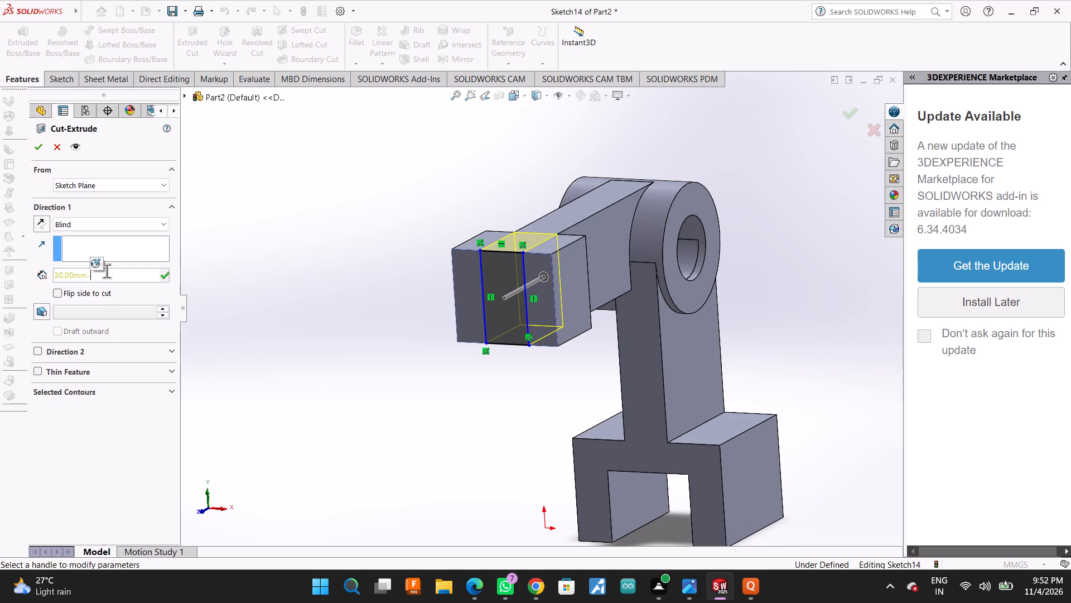
pyautogui.write('12')
pyautogui.press('Return')
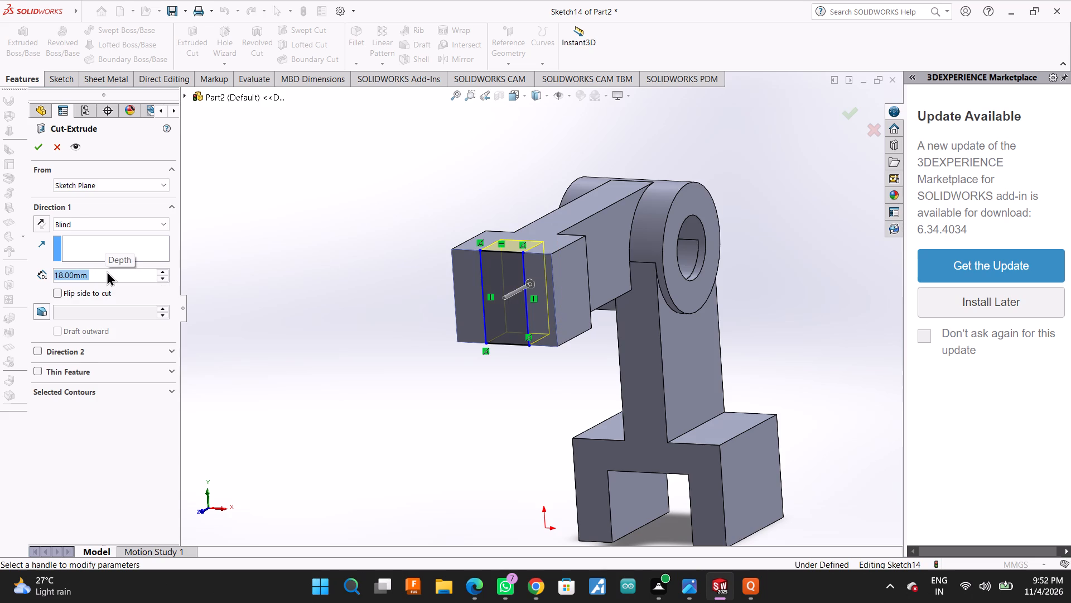
pyautogui.click(42, 140)
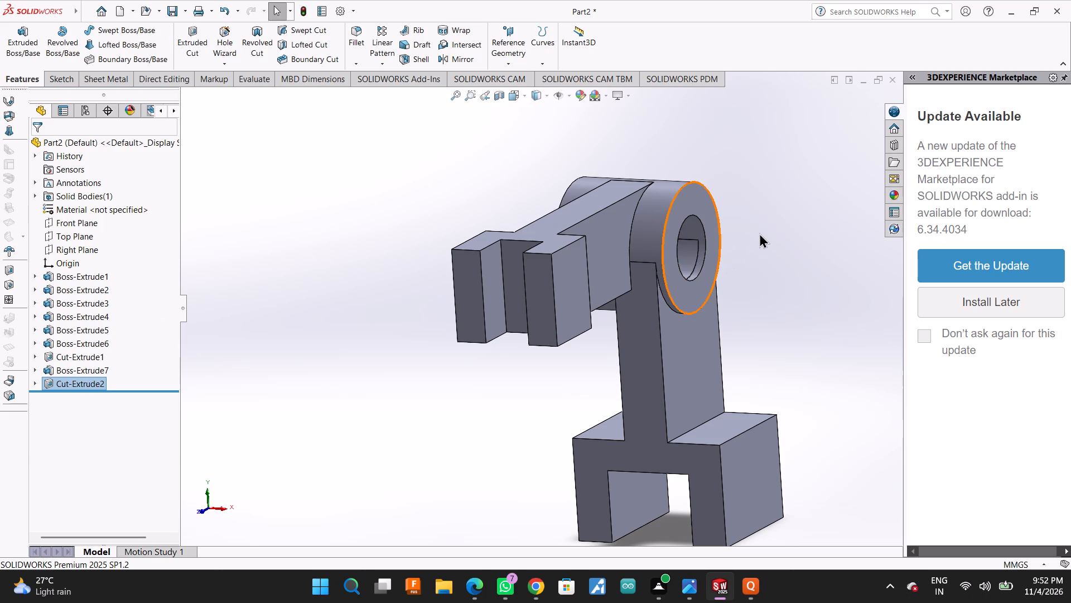
# Start a new sketch on the outer side face of the slotted block, parallel to the arm.
pyautogui.moveTo(759, 233); pyautogui.dragTo(760, 259, button='middle')
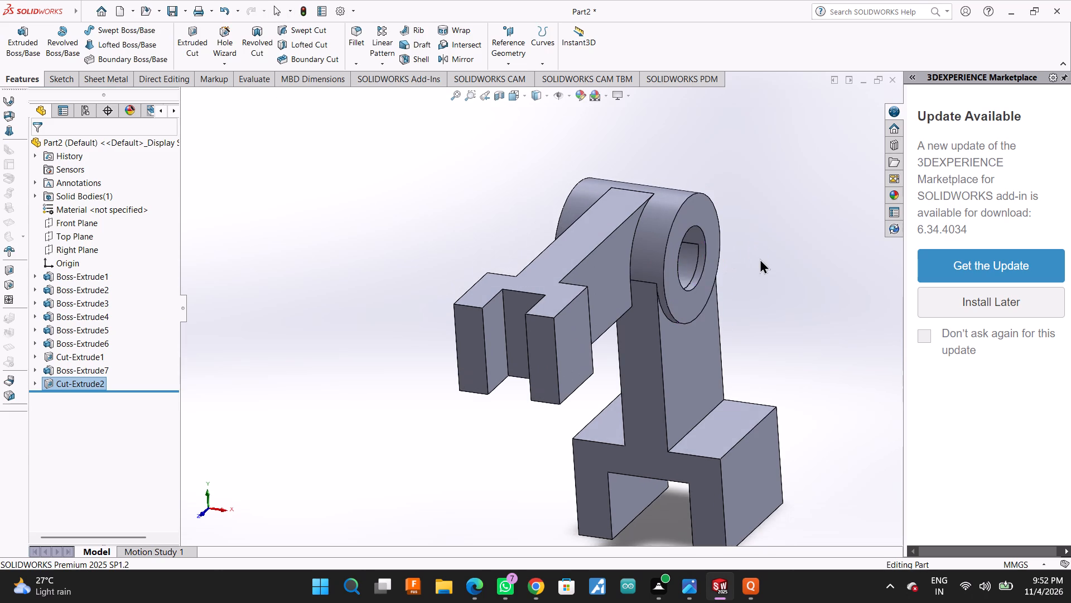
pyautogui.scroll(1, 760, 259)
pyautogui.scroll(2, 725, 324)
pyautogui.moveTo(702, 328); pyautogui.dragTo(712, 291, button='middle')
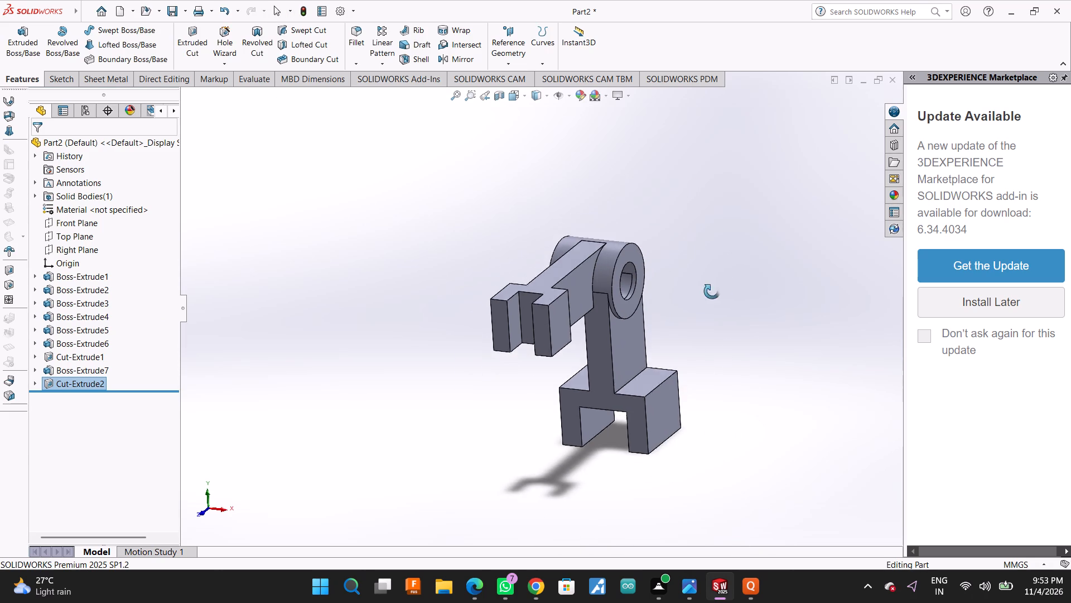
pyautogui.moveTo(712, 291); pyautogui.dragTo(716, 281, button='middle')
pyautogui.scroll(1, 708, 314)
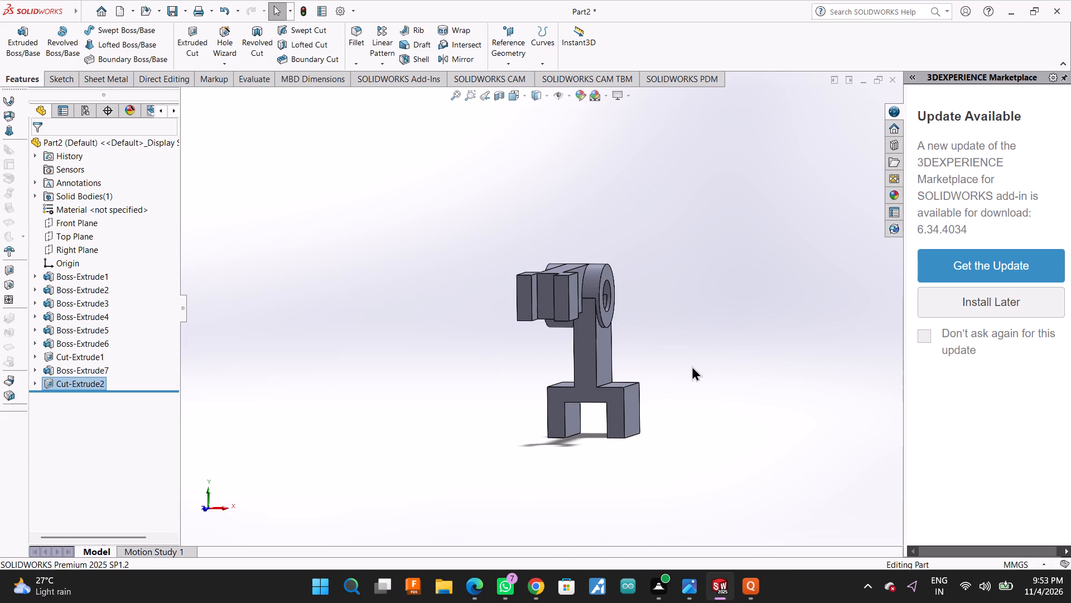
pyautogui.moveTo(691, 366); pyautogui.dragTo(645, 389, button='middle')
pyautogui.click(534, 315)
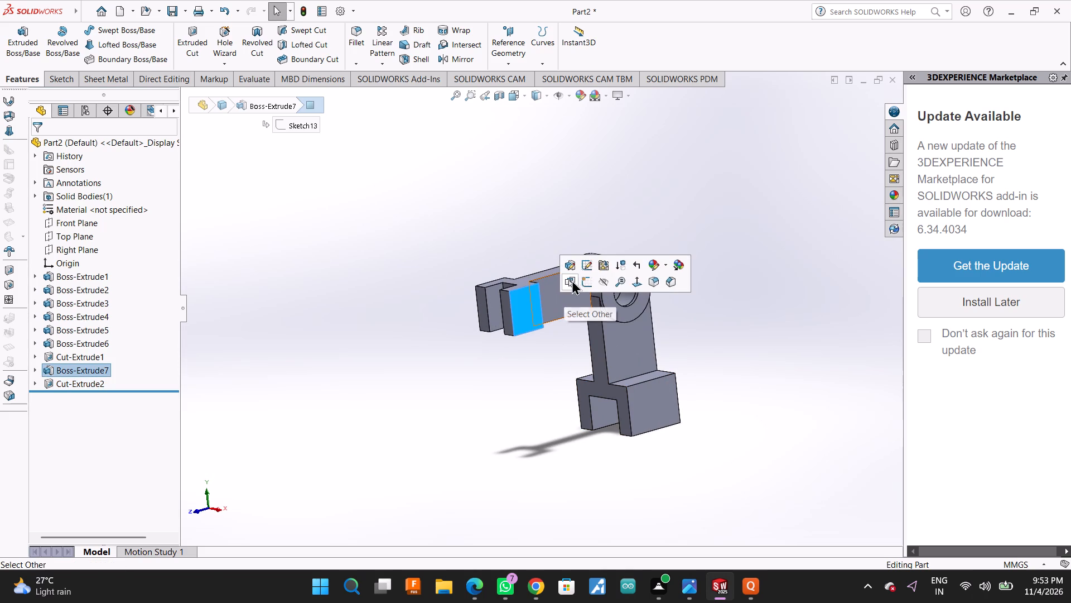
pyautogui.click(582, 282)
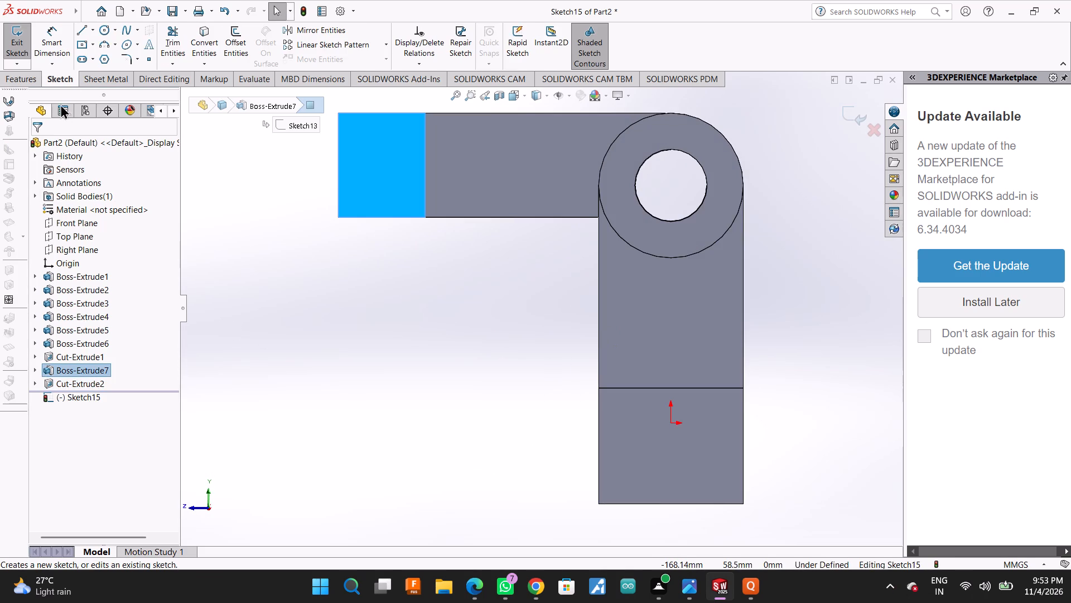
# Draw two concentric circles centred on the midpoint of the block's free vertical edge, with radii of 18 mm and about 9.4 mm.
pyautogui.click(99, 28)
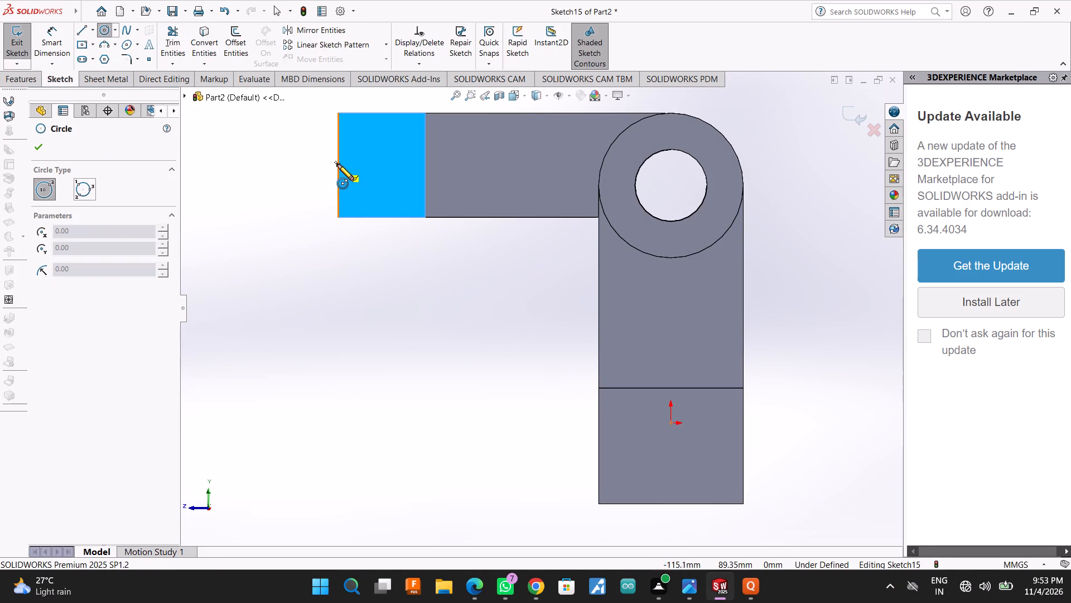
pyautogui.click(336, 164)
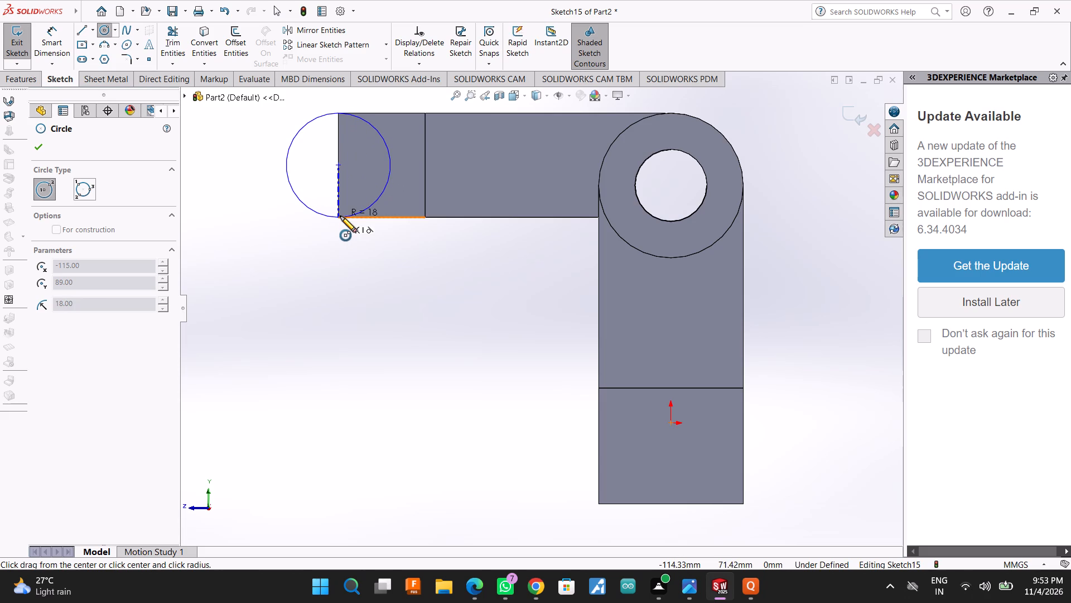
pyautogui.click(340, 216)
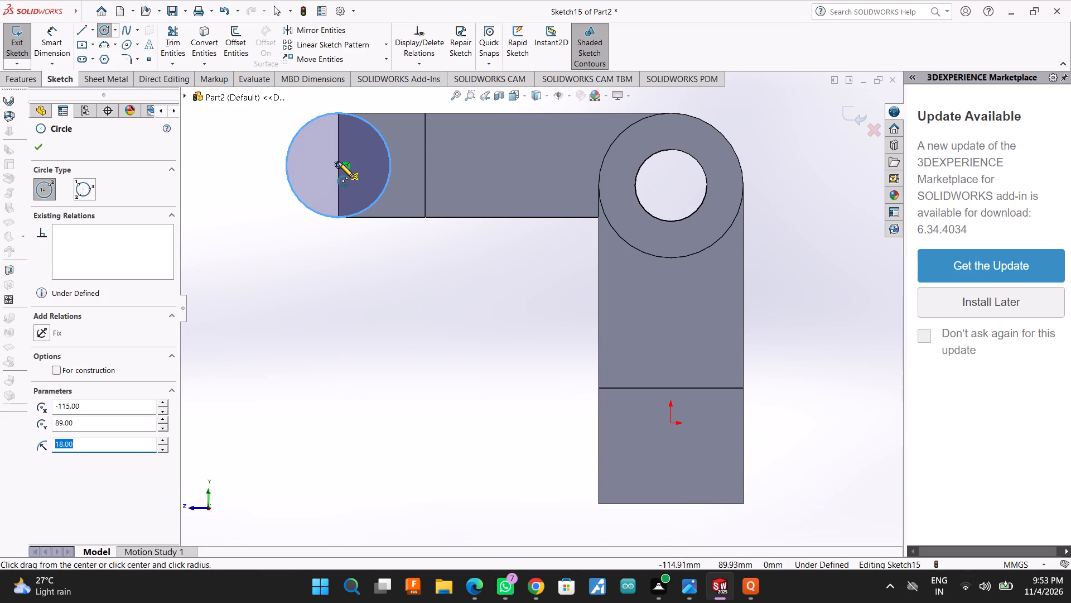
pyautogui.click(338, 162)
pyautogui.click(343, 192)
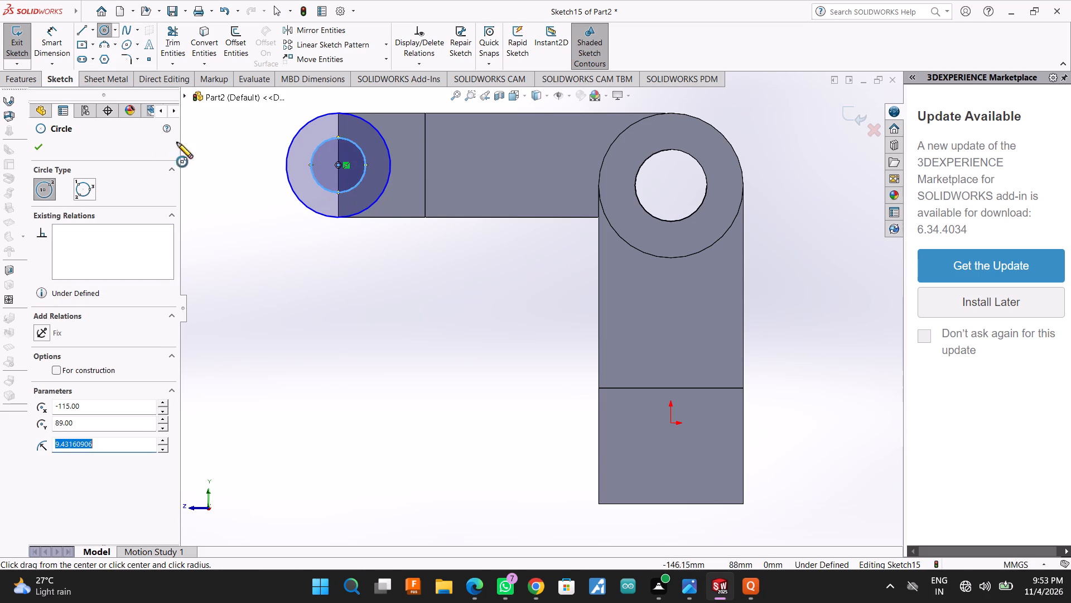
pyautogui.click(38, 148)
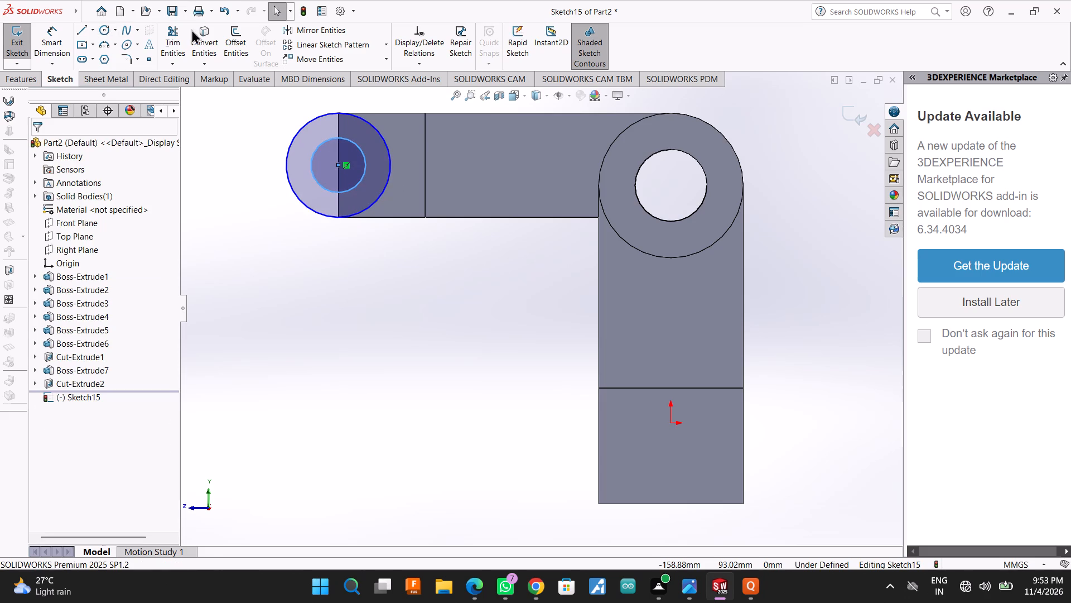
# Dimension the two concentric circles at the block's free end with diameters of 36 mm for the outer and 15 mm for the inner.
pyautogui.click(60, 40)
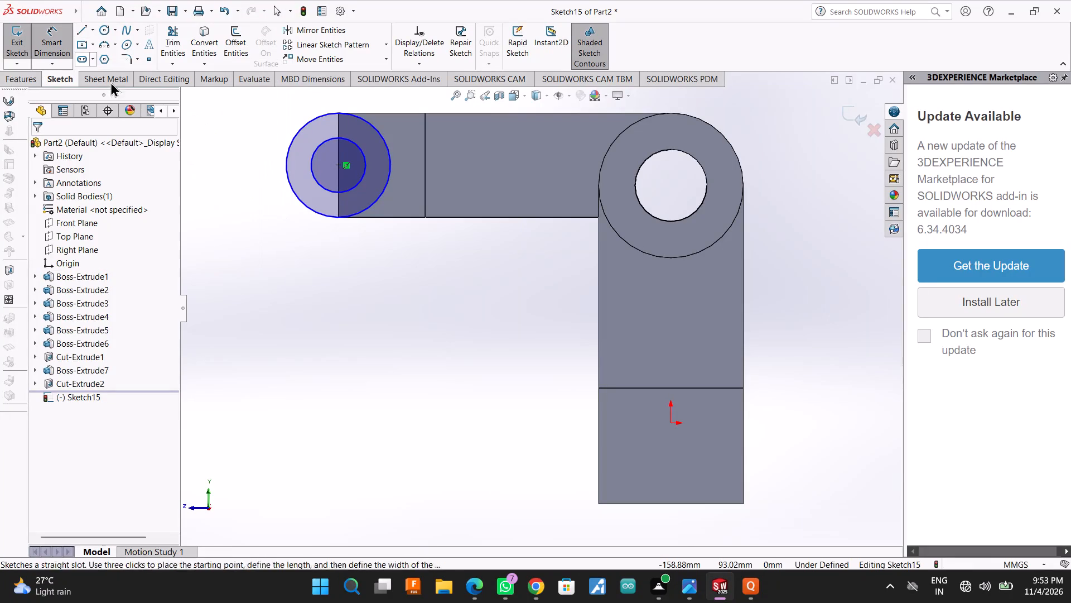
pyautogui.click(285, 153)
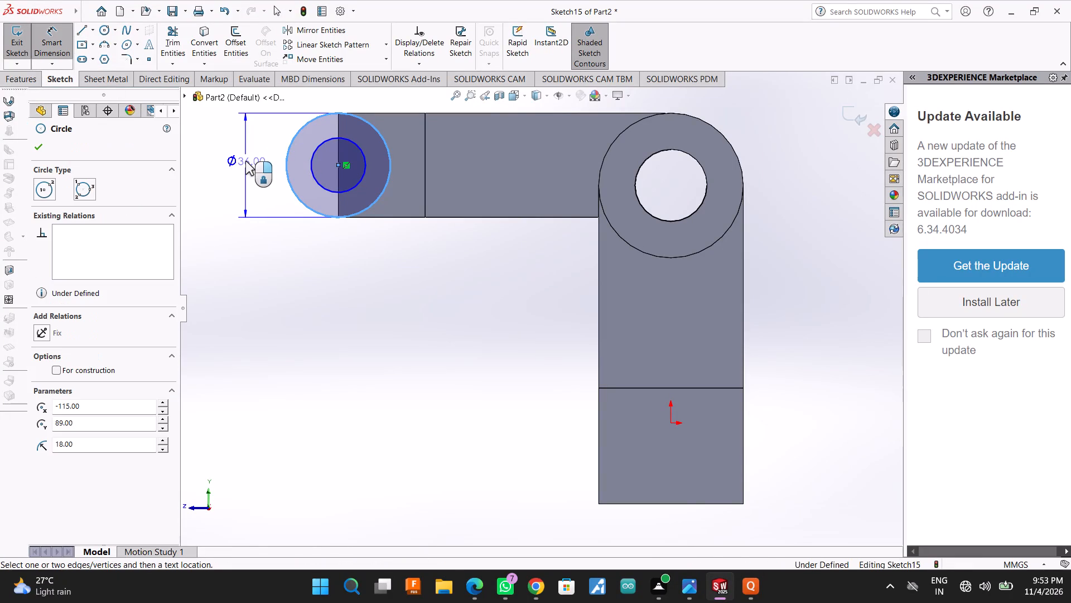
pyautogui.click(245, 161)
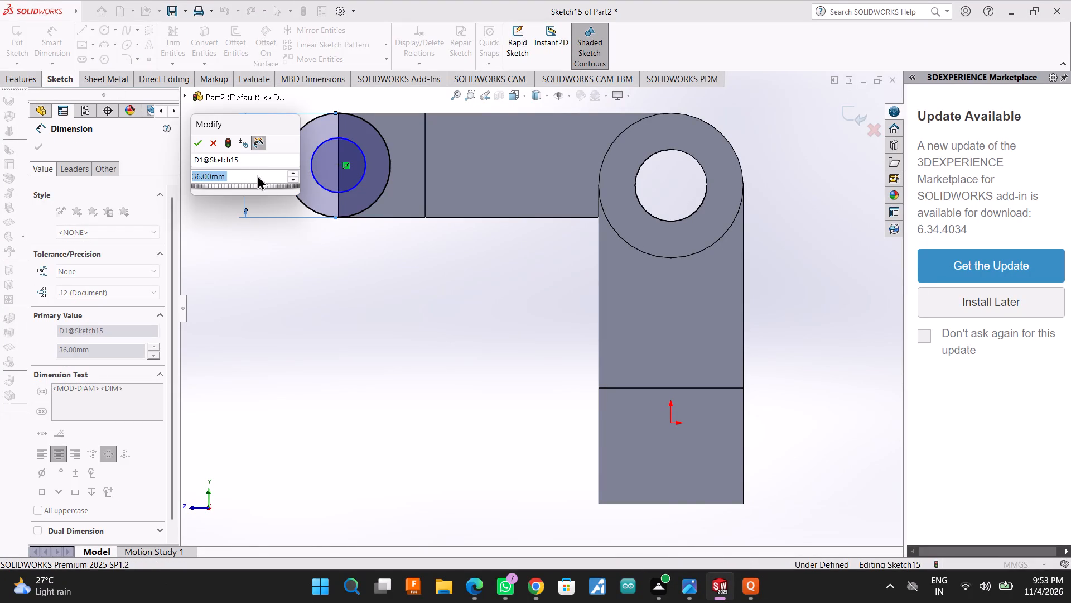
pyautogui.click(198, 141)
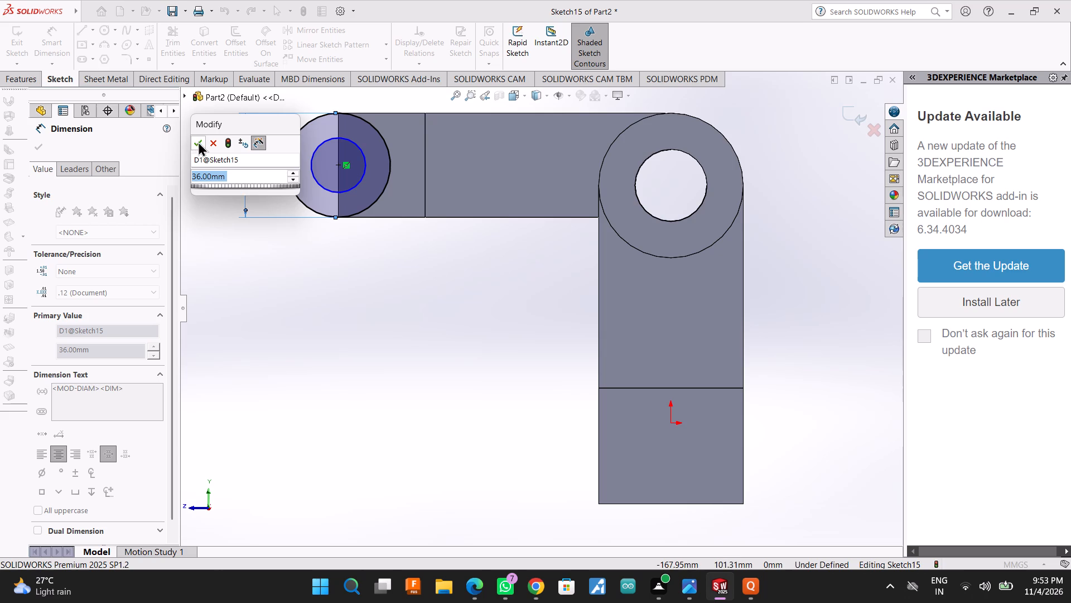
pyautogui.click(311, 162)
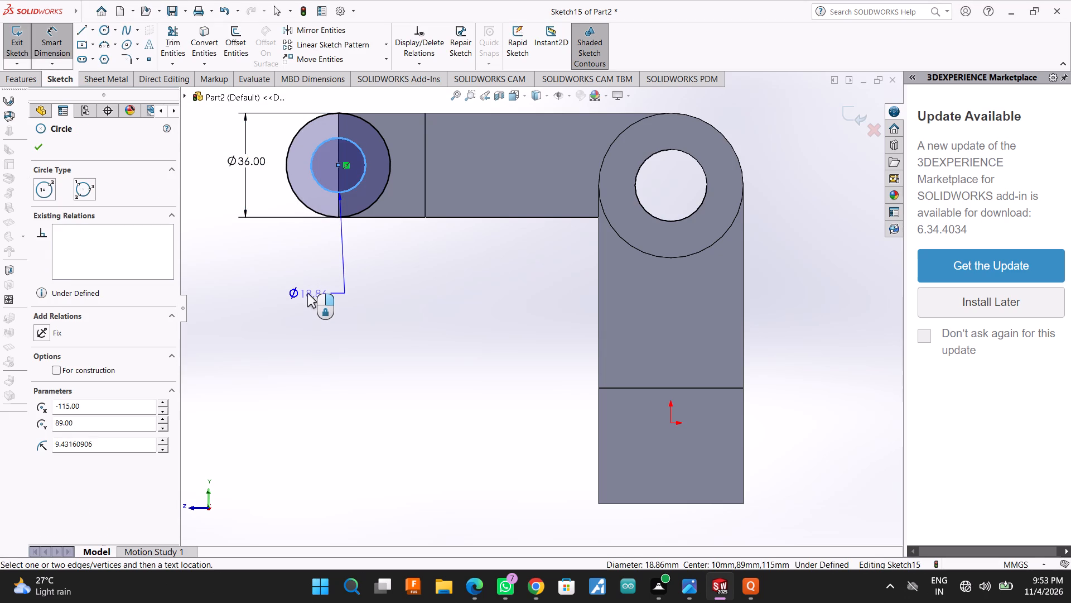
pyautogui.click(307, 293)
pyautogui.write('15')
pyautogui.press('Return')
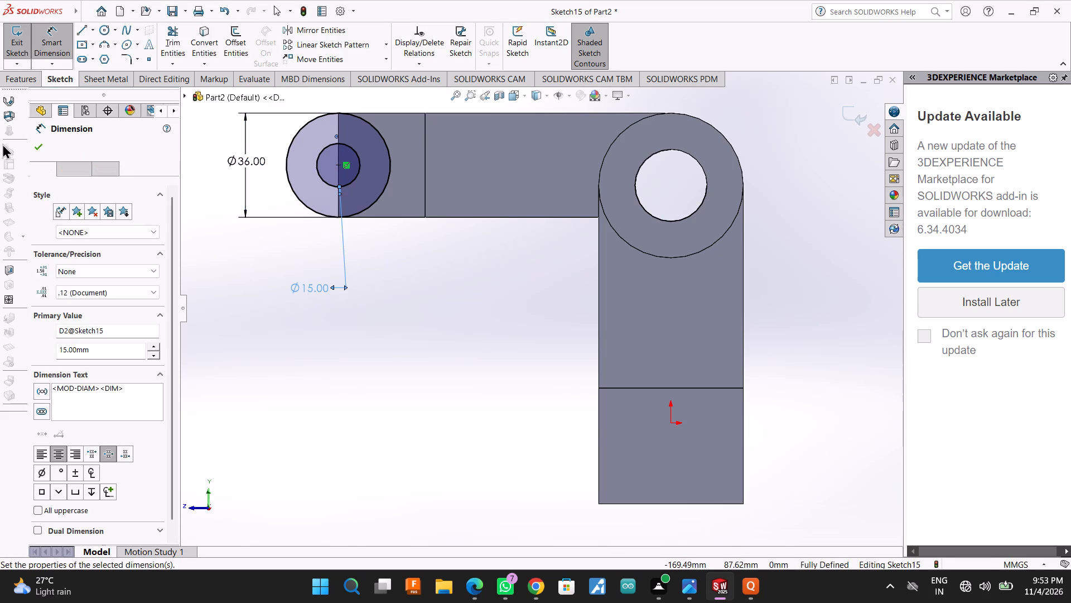
pyautogui.click(35, 141)
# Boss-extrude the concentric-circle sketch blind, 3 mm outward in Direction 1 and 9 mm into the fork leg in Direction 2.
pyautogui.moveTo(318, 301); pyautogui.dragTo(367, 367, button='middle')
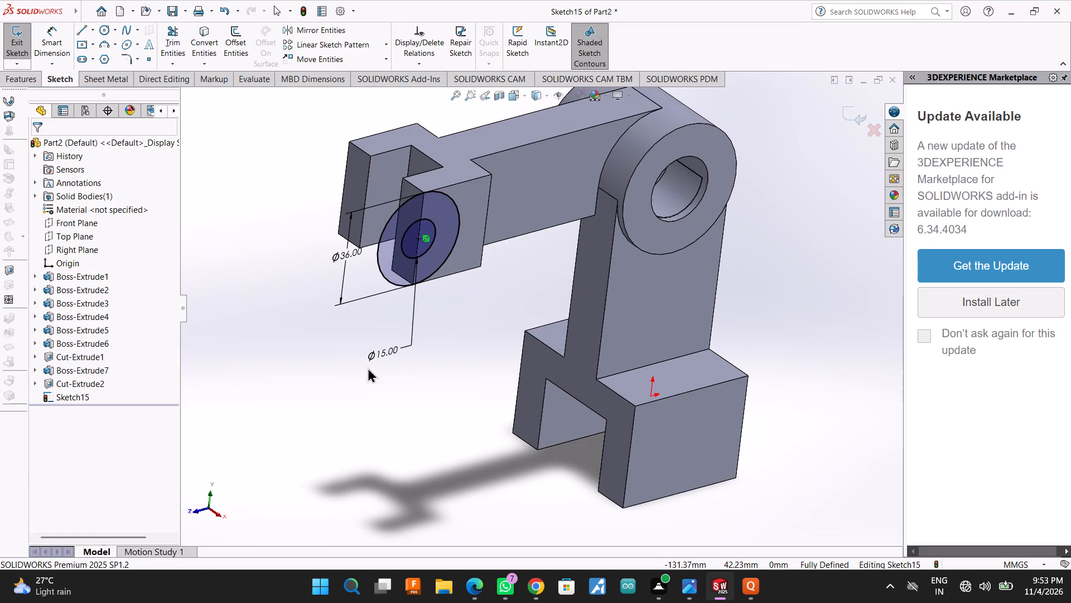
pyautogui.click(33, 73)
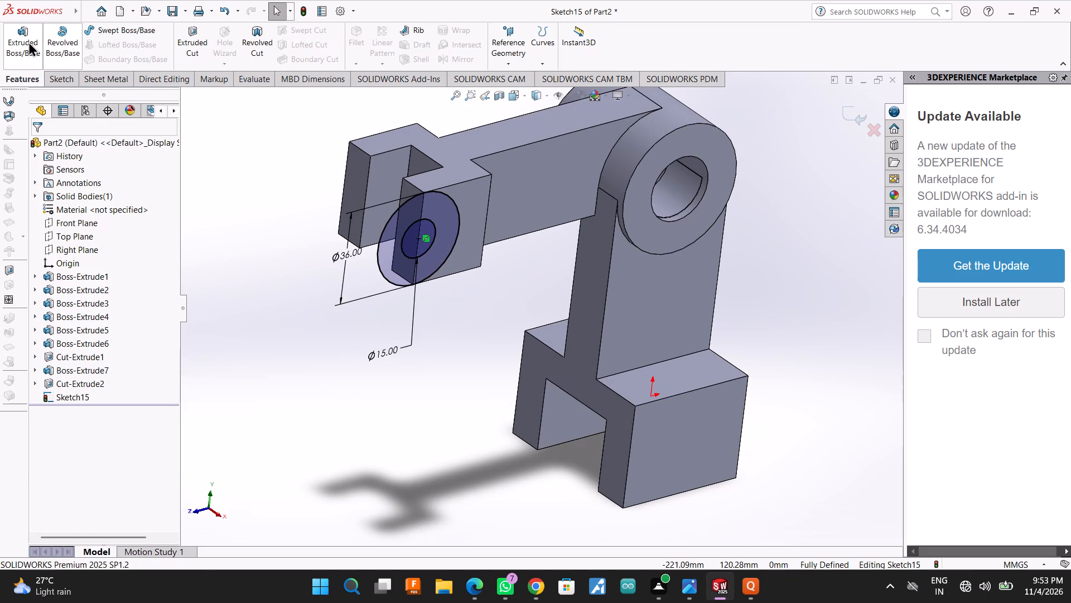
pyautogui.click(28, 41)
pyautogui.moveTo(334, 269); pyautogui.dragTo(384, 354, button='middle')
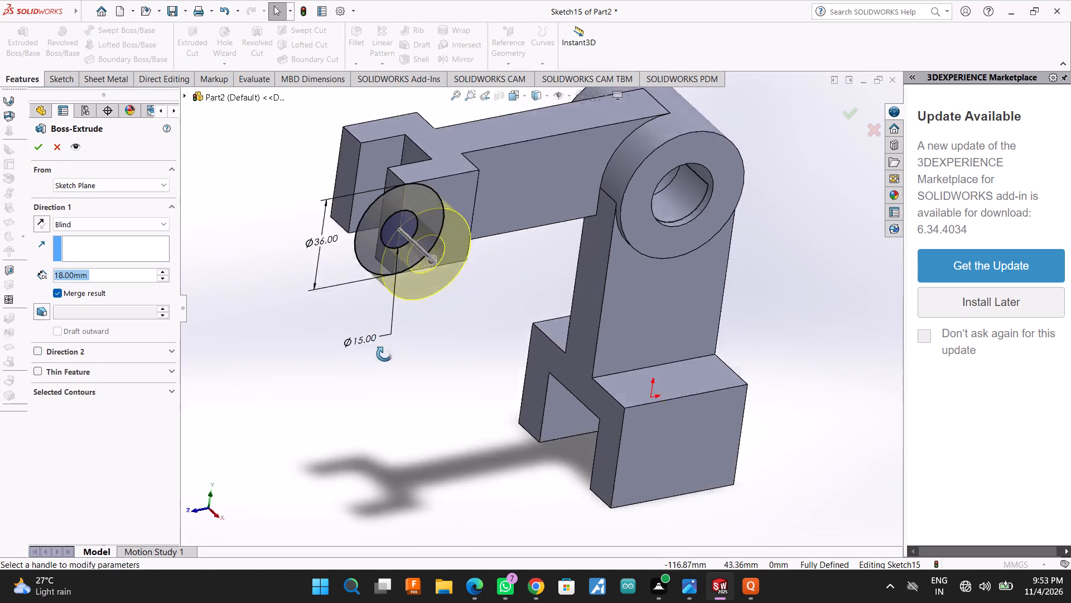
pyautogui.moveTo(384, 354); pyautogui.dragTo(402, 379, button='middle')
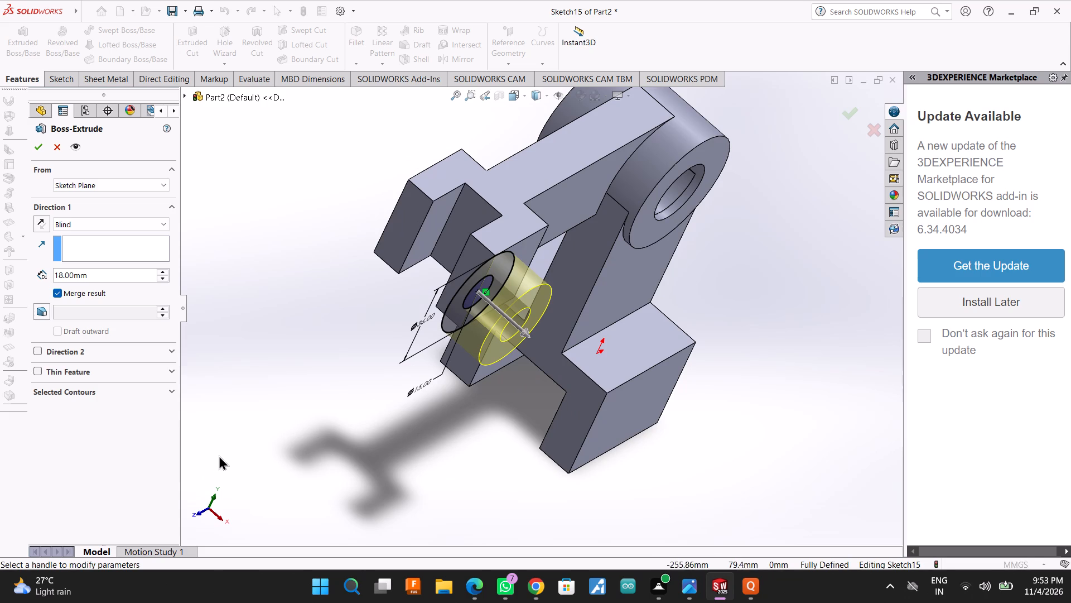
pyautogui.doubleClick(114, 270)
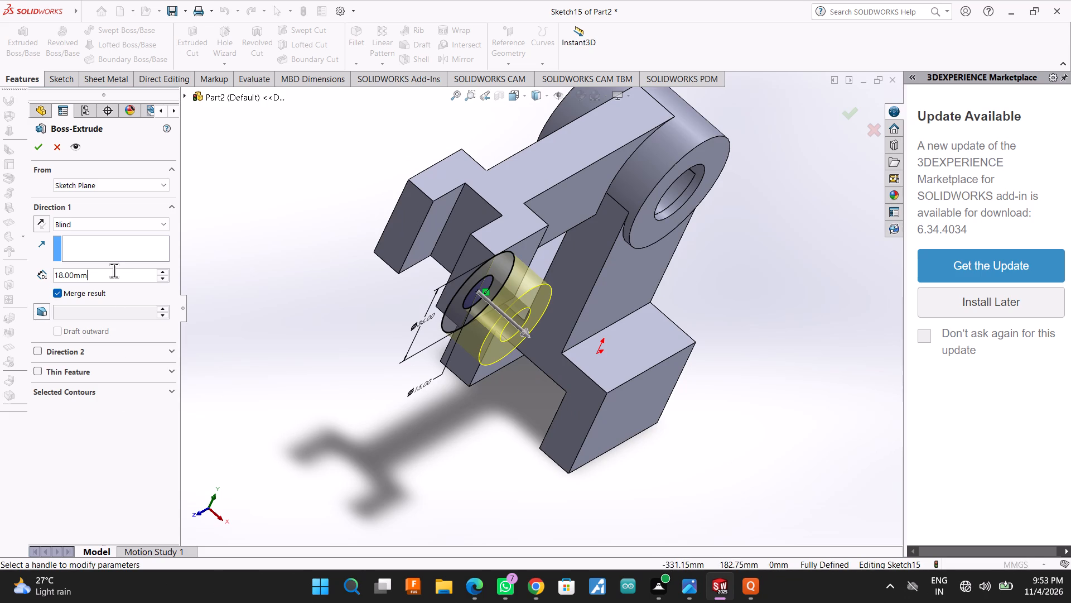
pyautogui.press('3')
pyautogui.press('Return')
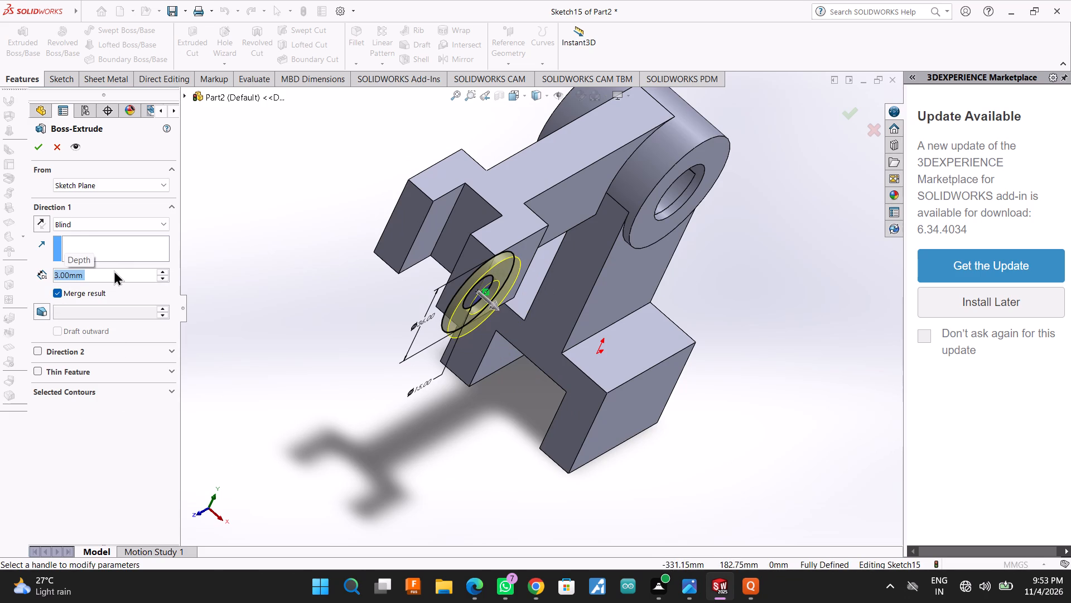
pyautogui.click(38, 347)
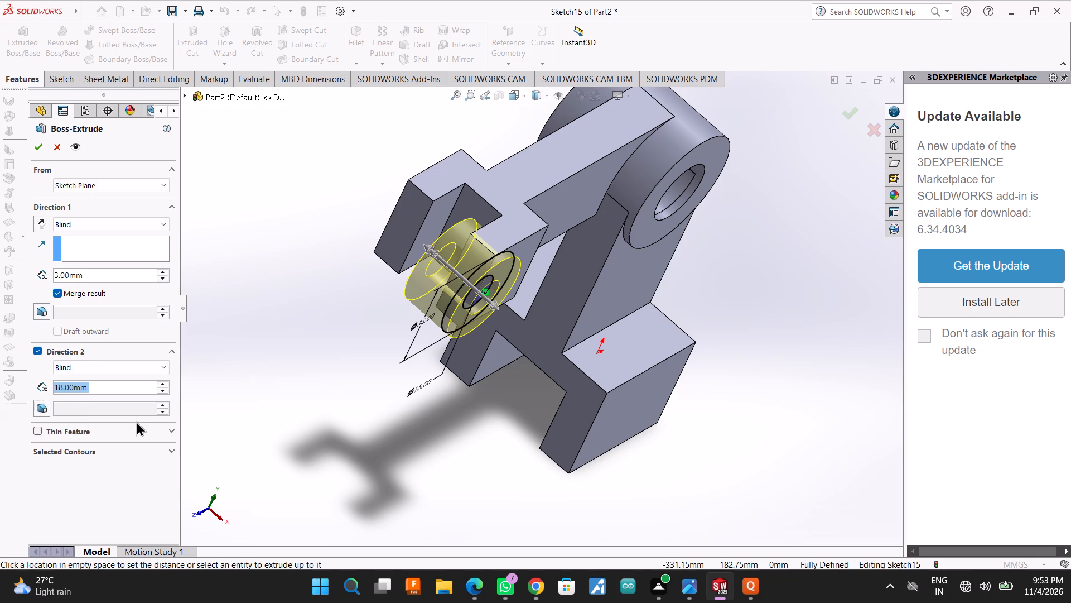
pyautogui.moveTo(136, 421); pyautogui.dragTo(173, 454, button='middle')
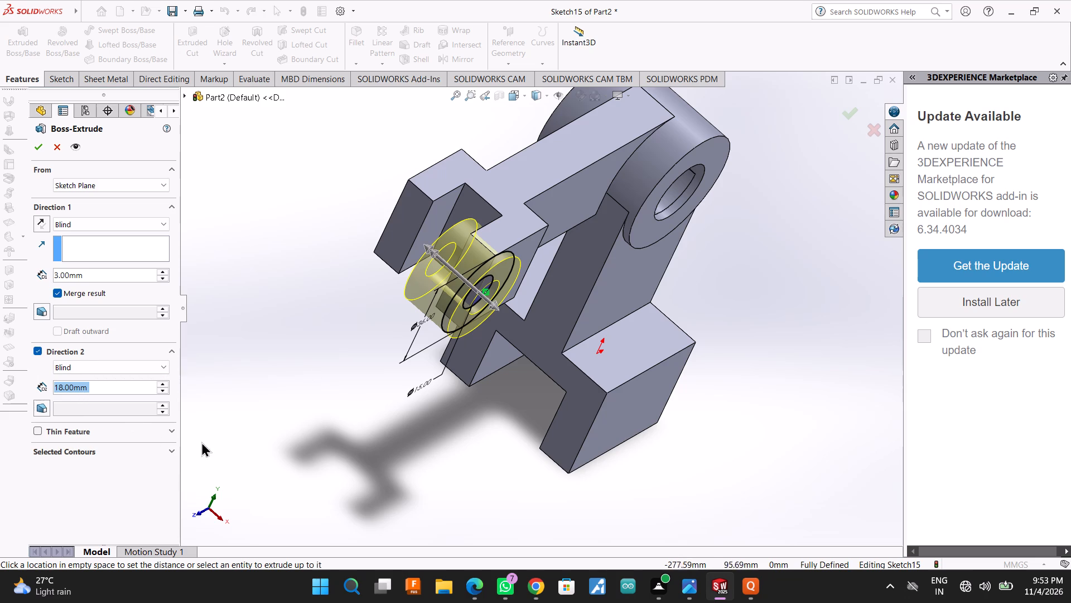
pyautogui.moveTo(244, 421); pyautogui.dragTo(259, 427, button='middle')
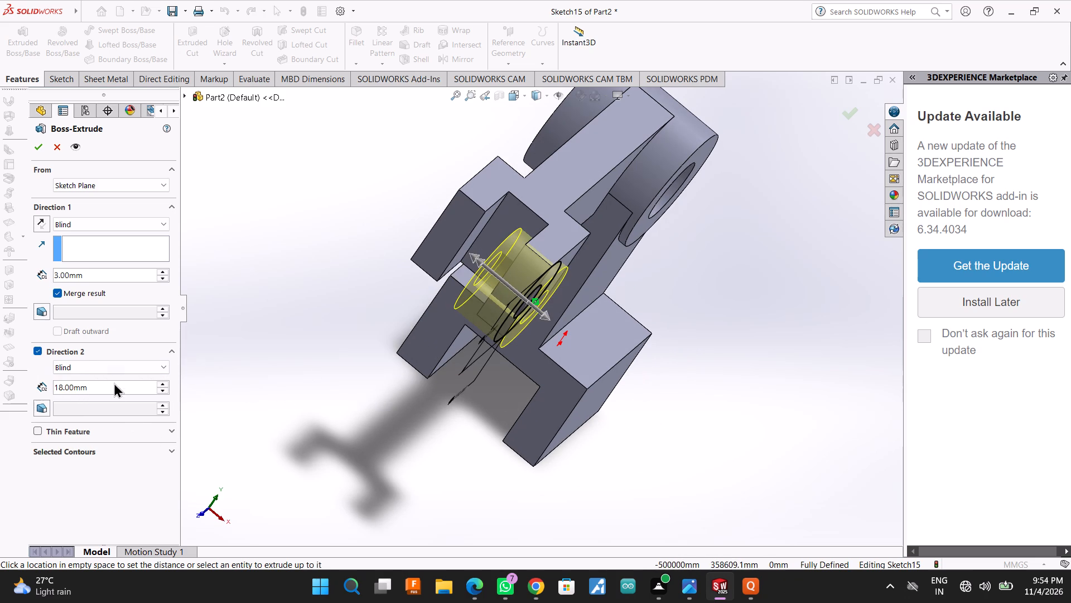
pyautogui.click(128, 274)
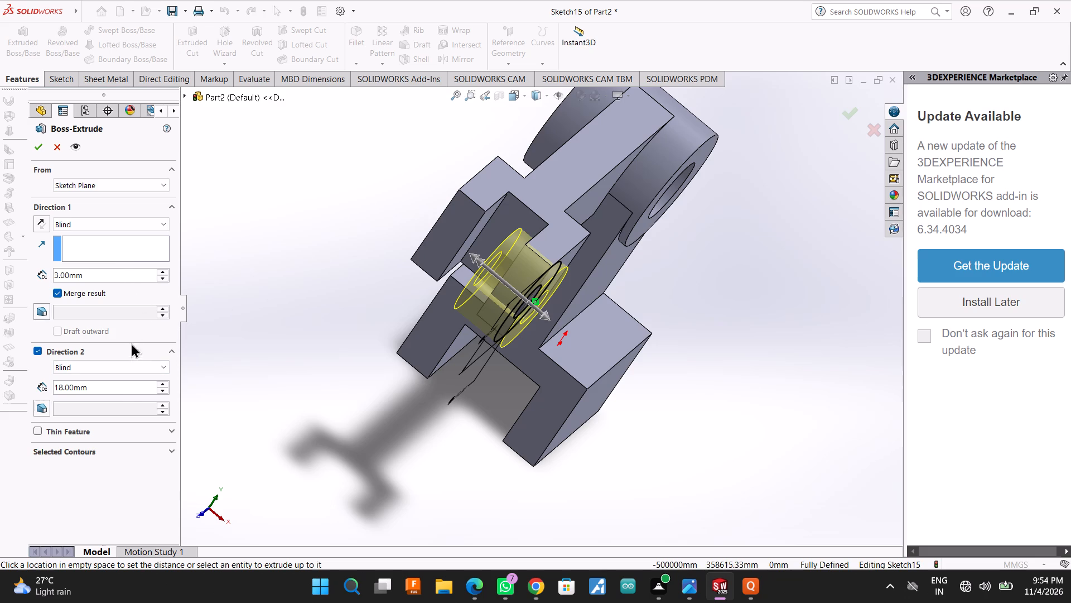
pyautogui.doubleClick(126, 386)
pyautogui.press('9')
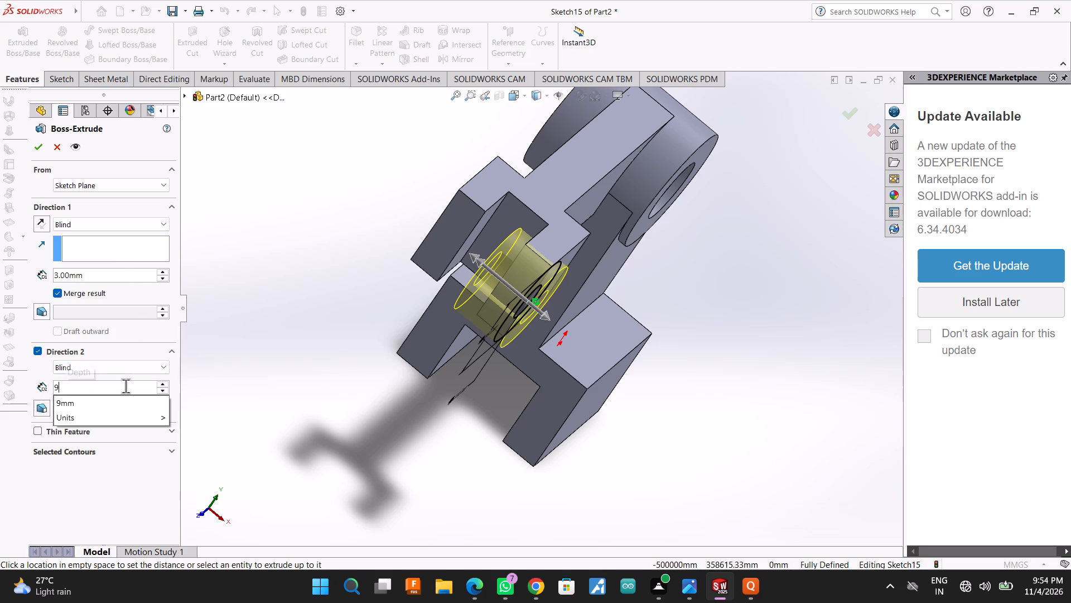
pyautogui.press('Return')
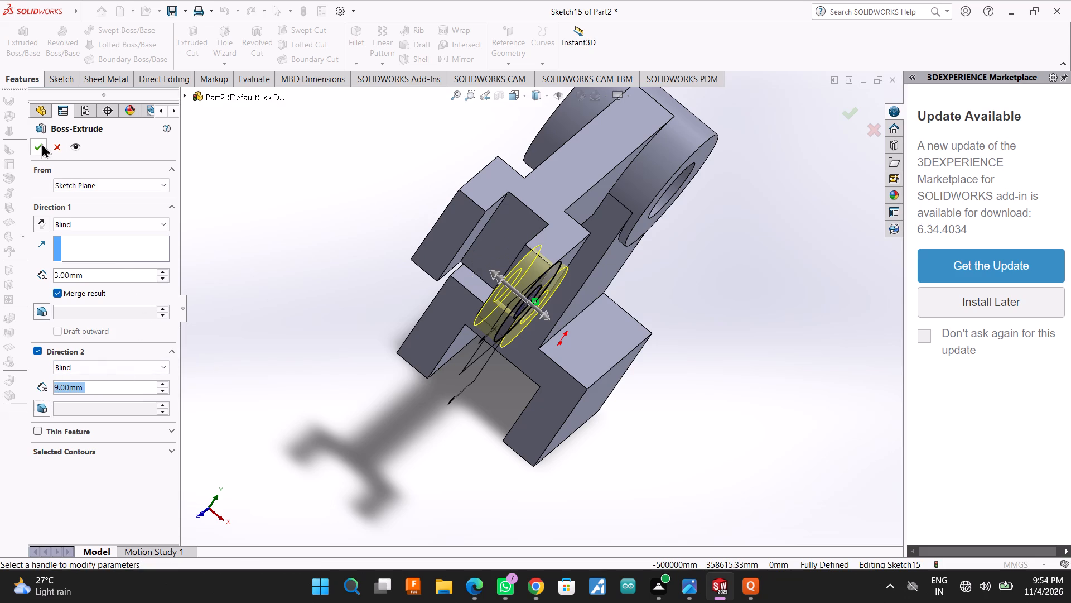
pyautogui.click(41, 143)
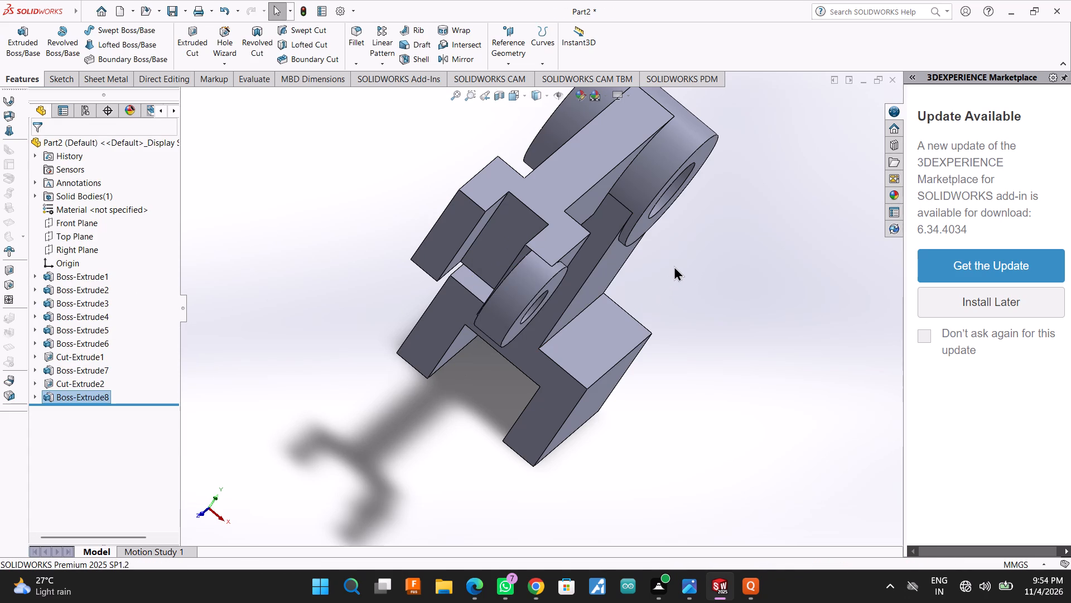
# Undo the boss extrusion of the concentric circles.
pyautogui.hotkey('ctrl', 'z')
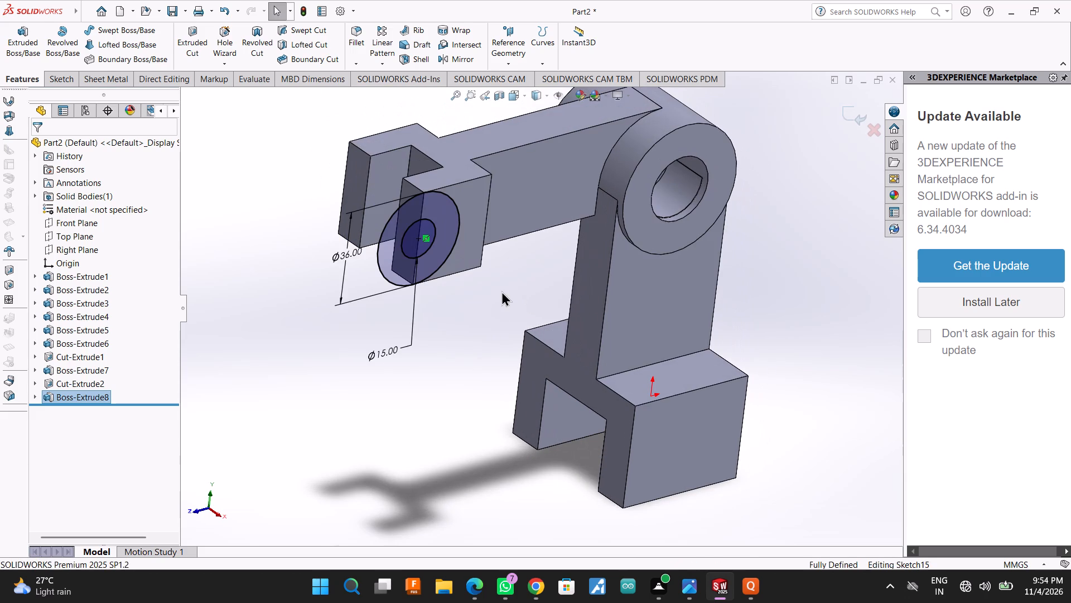
# Start a blind boss extrusion of the concentric circles with 3 mm in Direction 1 and 9 mm in Direction 2.
pyautogui.click(17, 73)
pyautogui.click(20, 35)
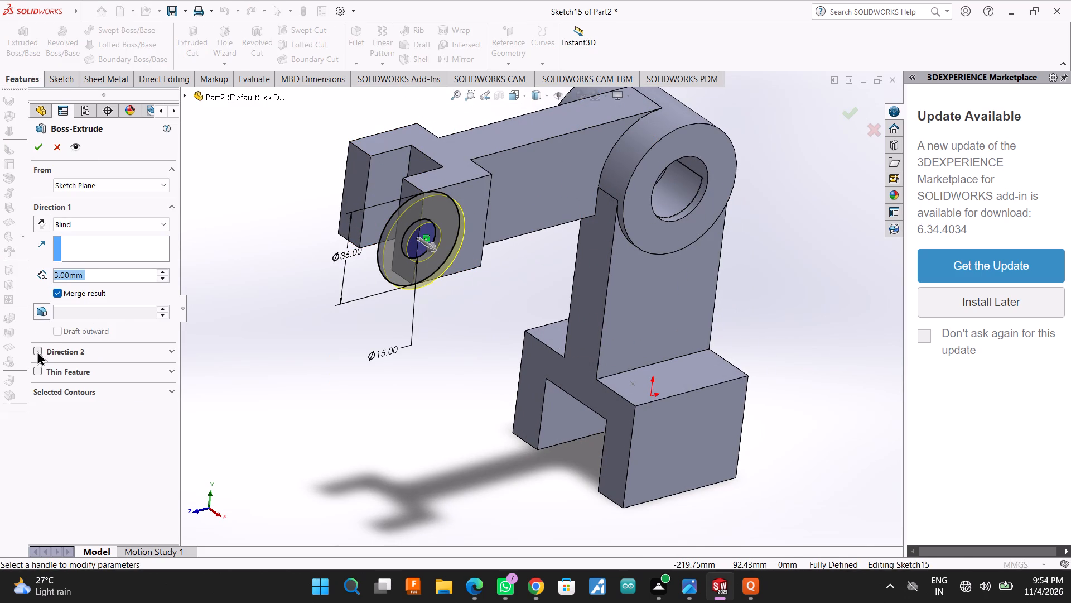
pyautogui.click(37, 351)
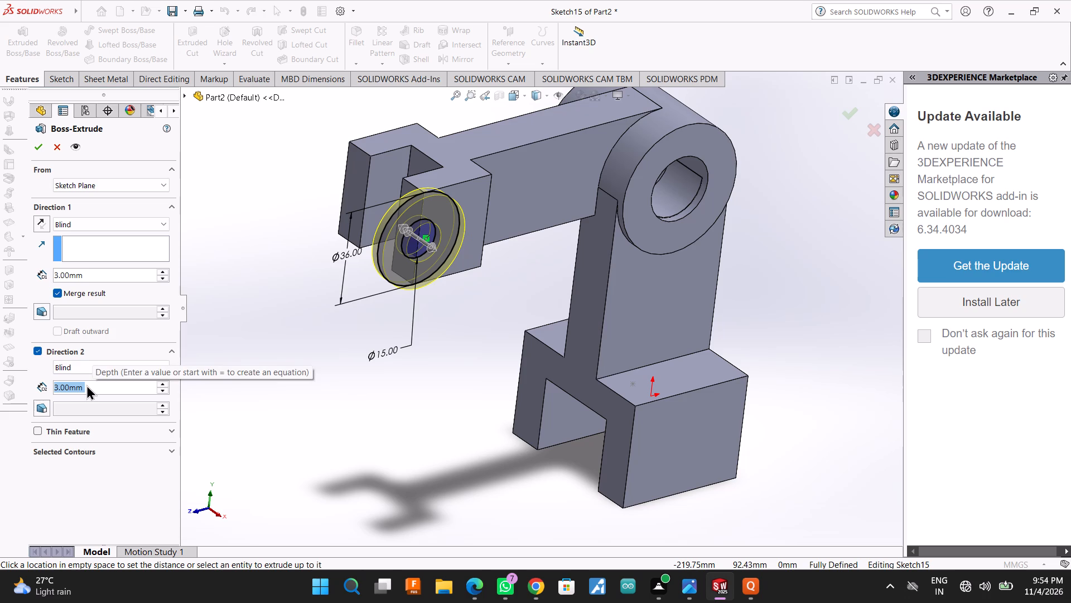
pyautogui.doubleClick(86, 385)
pyautogui.press('9')
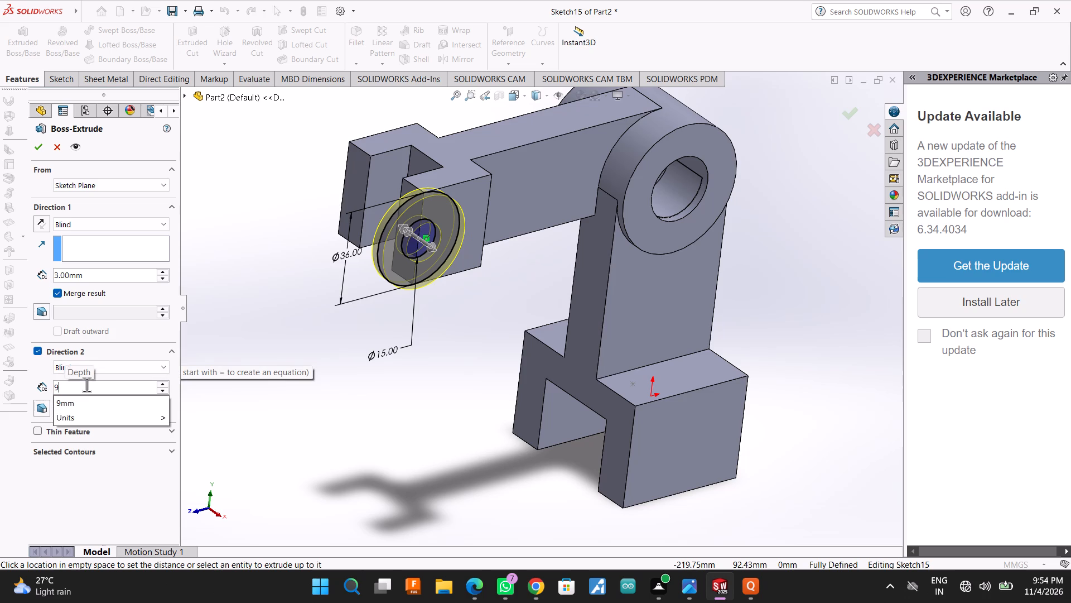
pyautogui.press('Return')
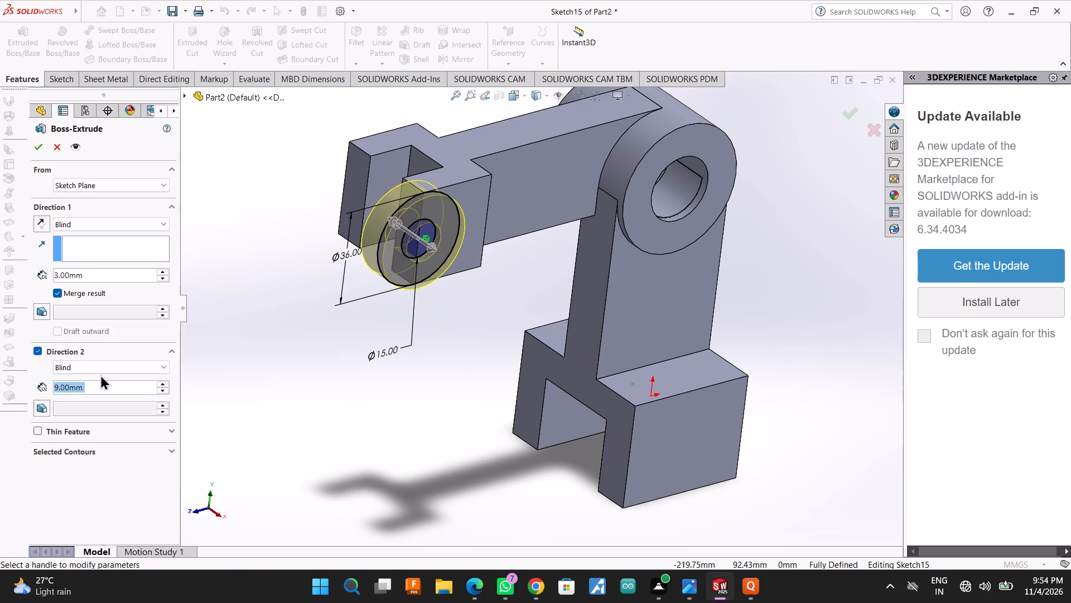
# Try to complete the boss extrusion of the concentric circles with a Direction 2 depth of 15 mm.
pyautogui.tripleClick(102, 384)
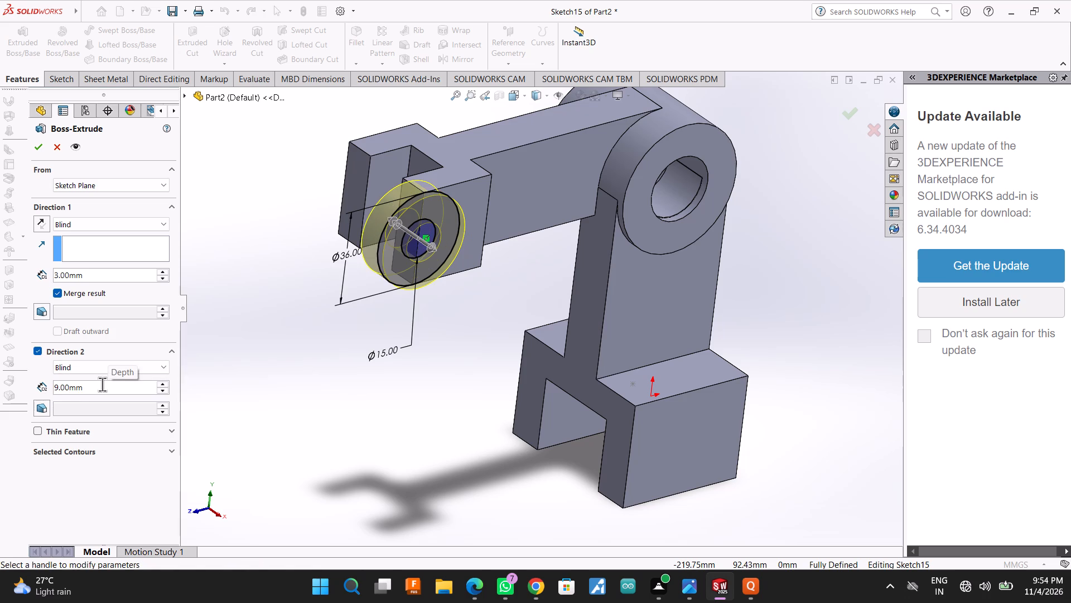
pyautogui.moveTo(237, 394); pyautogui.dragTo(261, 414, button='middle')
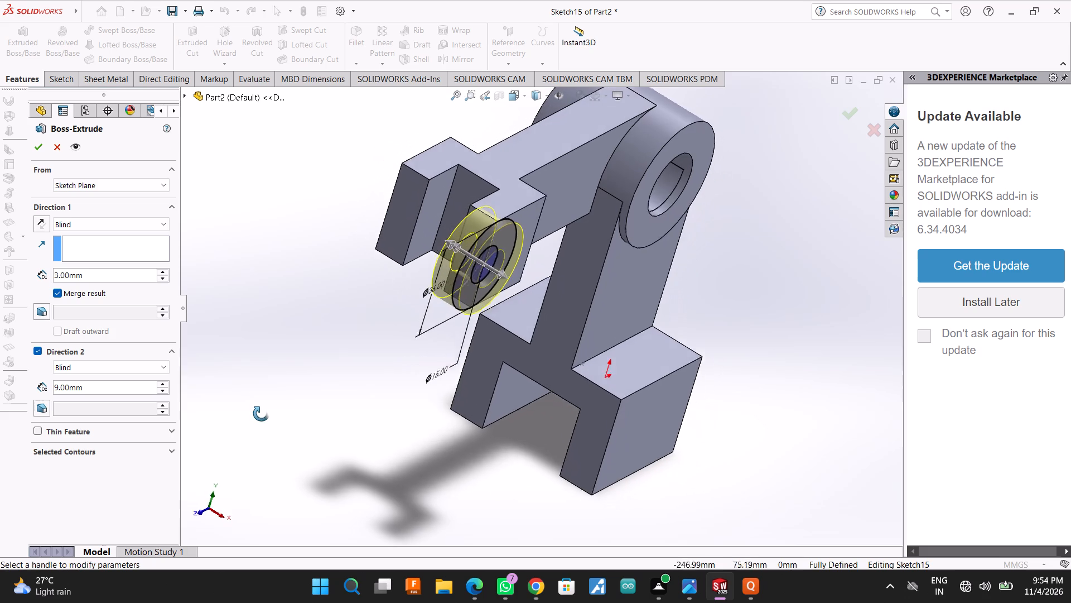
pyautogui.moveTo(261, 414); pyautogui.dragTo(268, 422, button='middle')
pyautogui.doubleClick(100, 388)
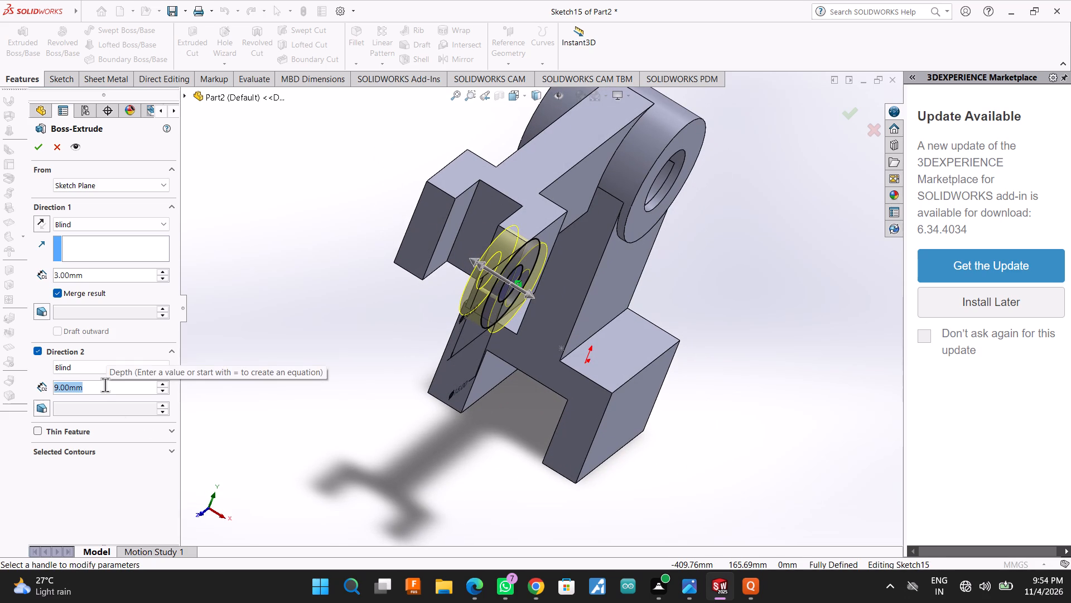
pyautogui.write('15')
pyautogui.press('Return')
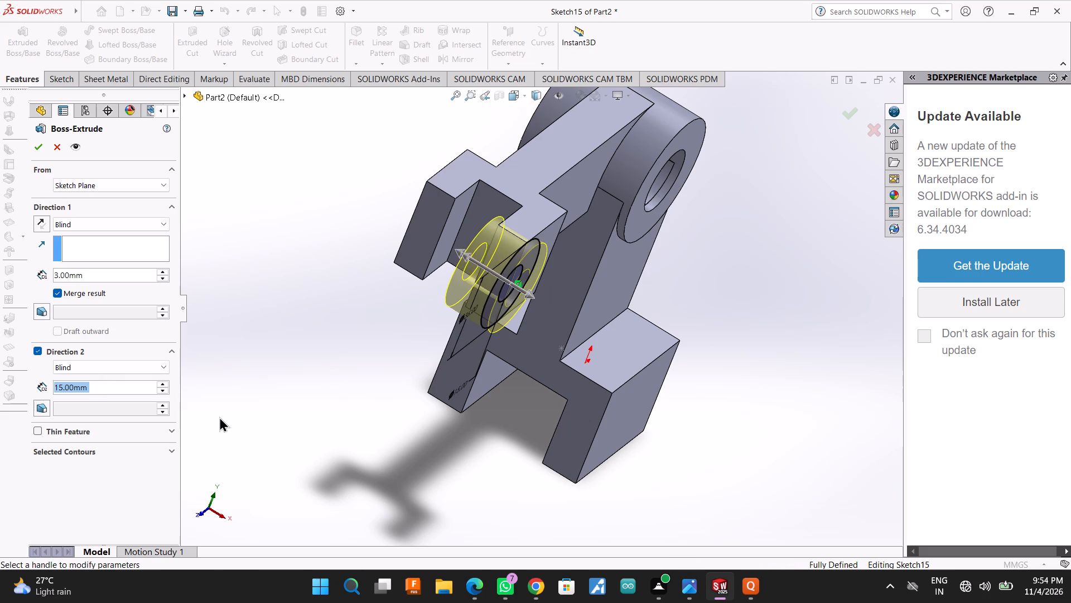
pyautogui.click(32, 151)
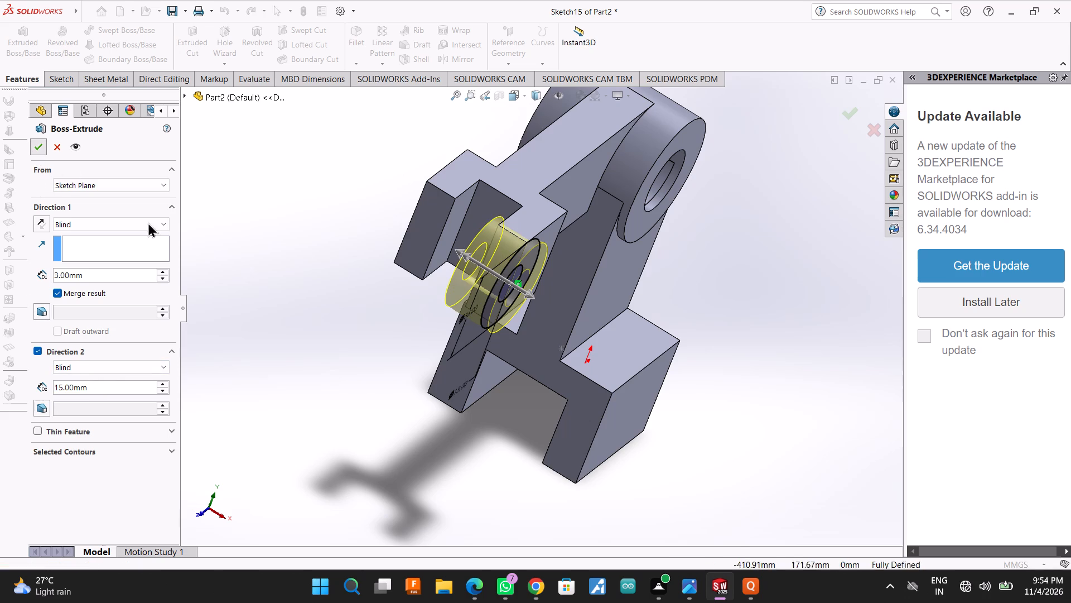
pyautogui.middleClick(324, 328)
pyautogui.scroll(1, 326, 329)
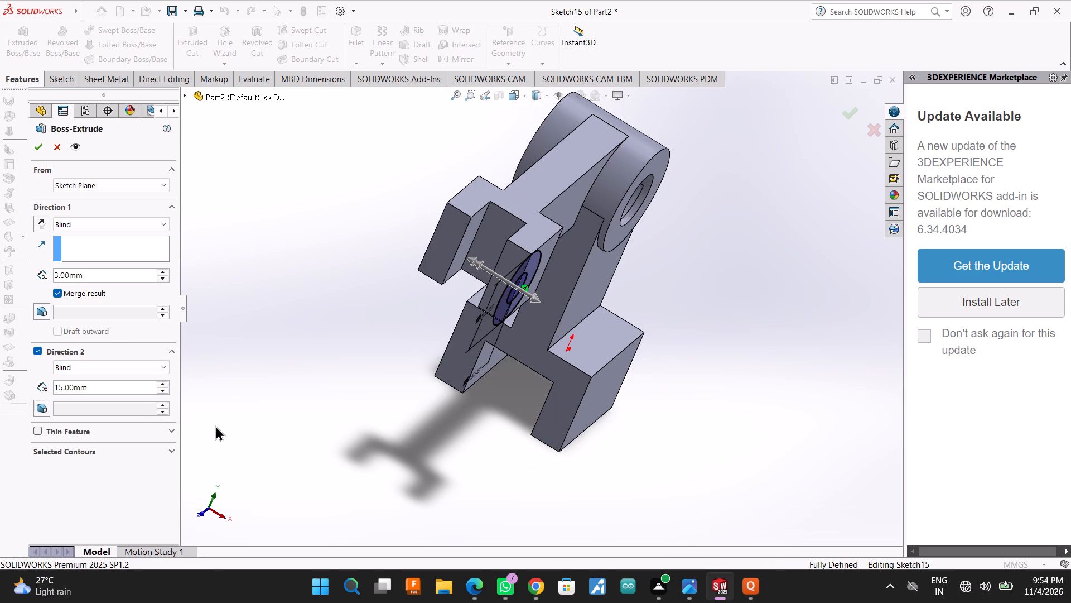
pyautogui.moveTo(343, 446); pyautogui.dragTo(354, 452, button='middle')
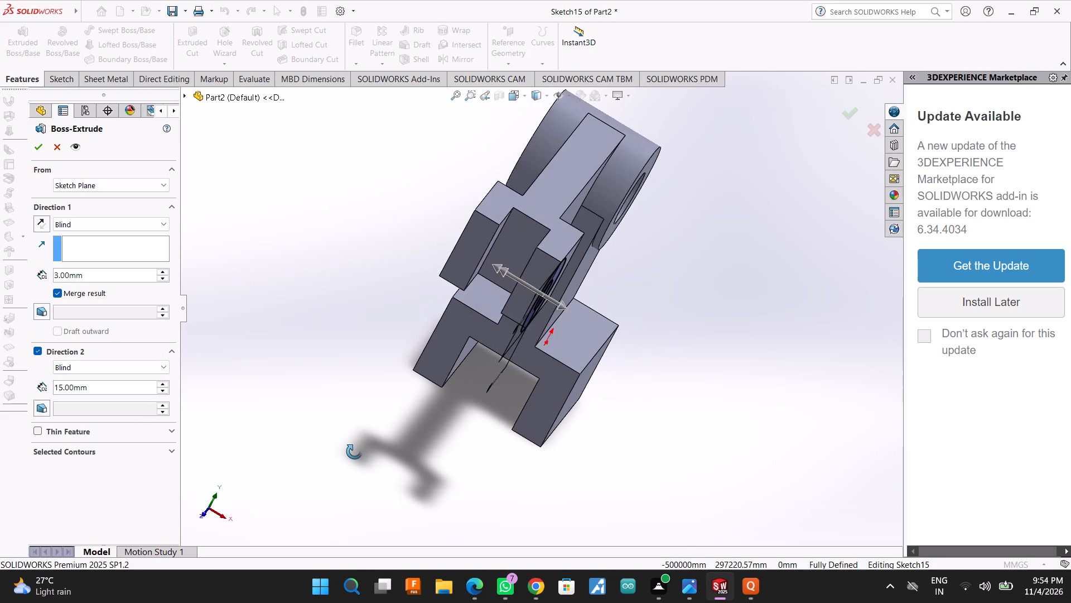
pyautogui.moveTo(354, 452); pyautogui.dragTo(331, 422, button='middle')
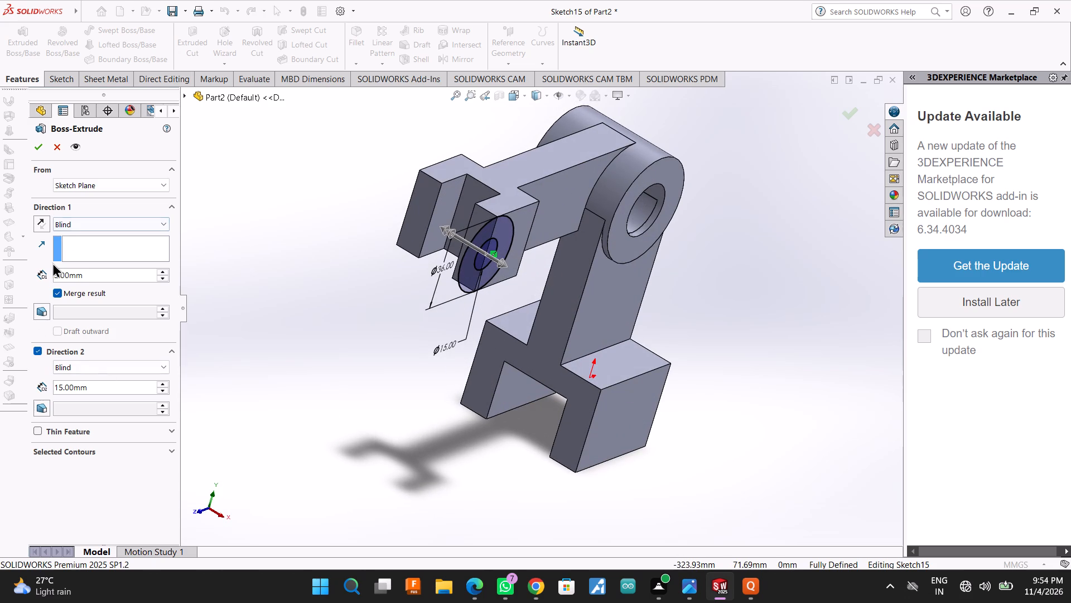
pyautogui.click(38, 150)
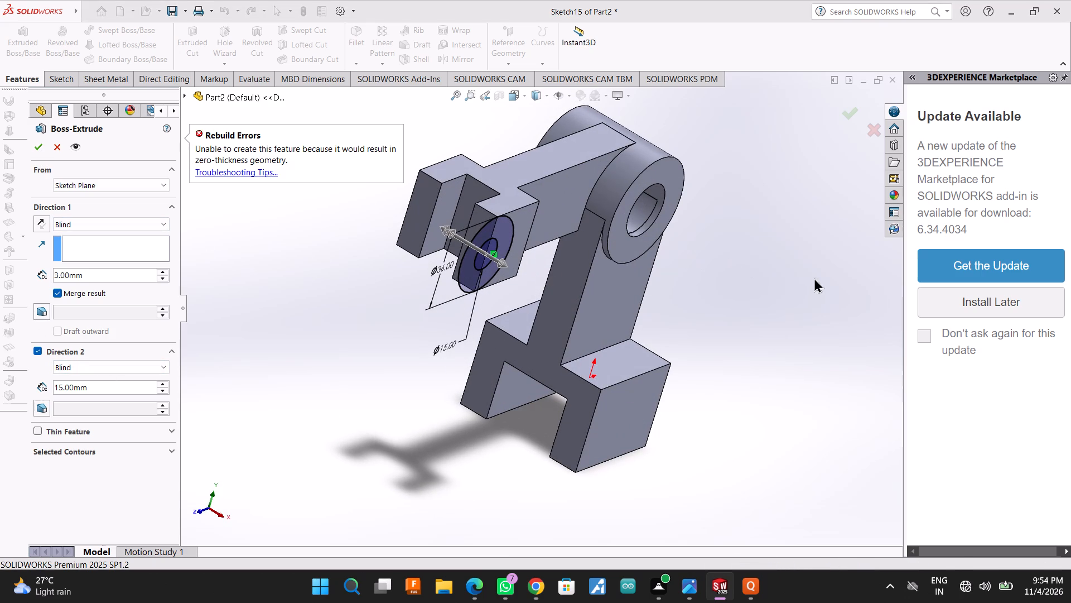
# Set the Direction 2 depth to 12 mm and complete the boss extrusion of the concentric circles, keeping 3 mm in Direction 1.
pyautogui.moveTo(813, 279); pyautogui.dragTo(763, 290, button='middle')
pyautogui.moveTo(503, 414); pyautogui.dragTo(504, 367, button='middle')
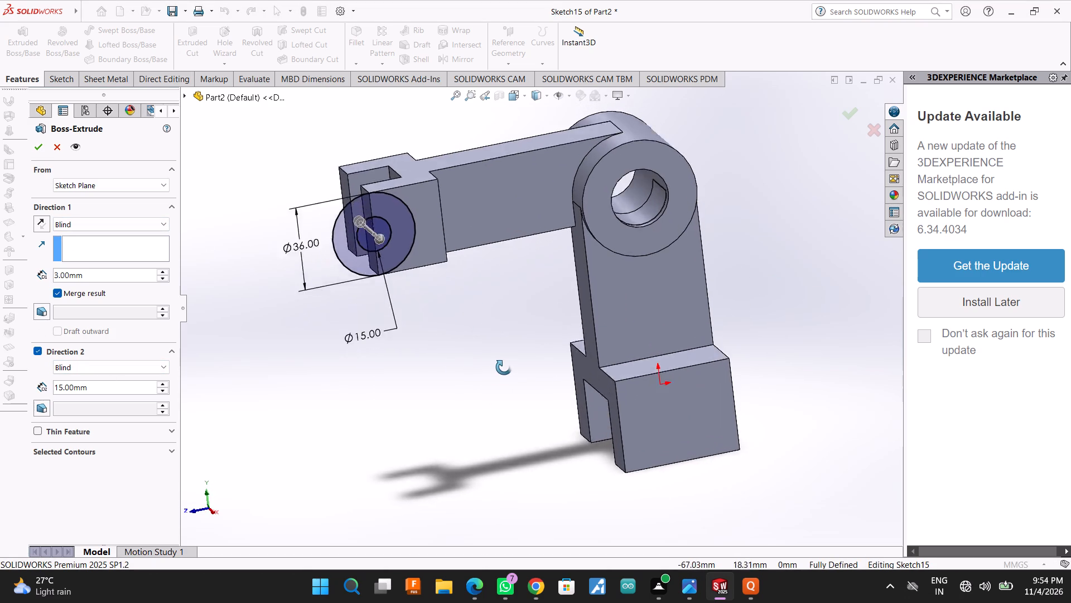
pyautogui.moveTo(504, 367); pyautogui.dragTo(606, 352, button='middle')
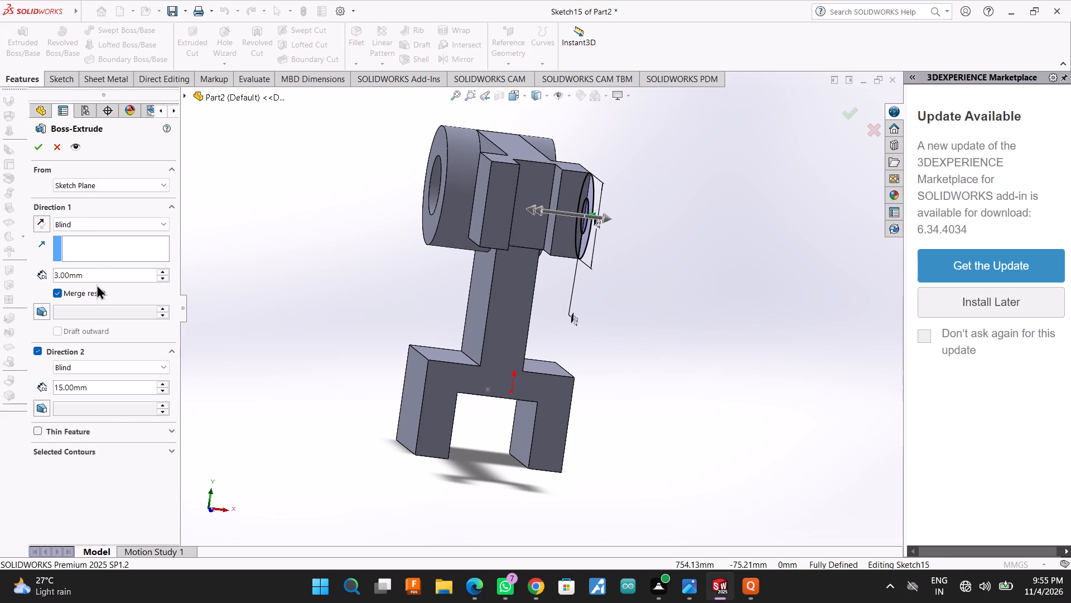
pyautogui.tripleClick(110, 384)
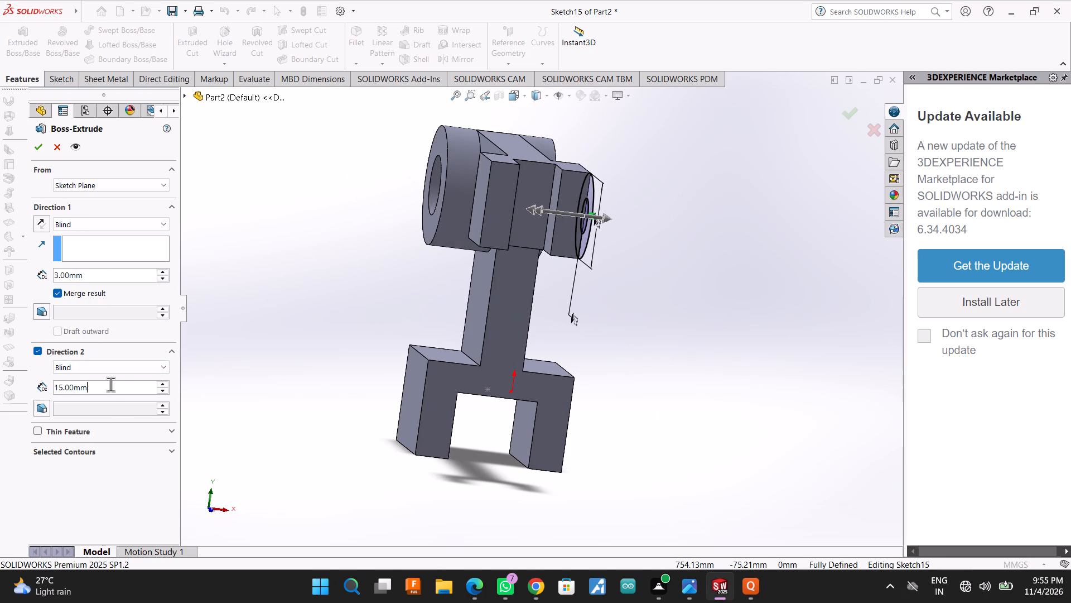
pyautogui.click(110, 384)
pyautogui.write('12')
pyautogui.press('Return')
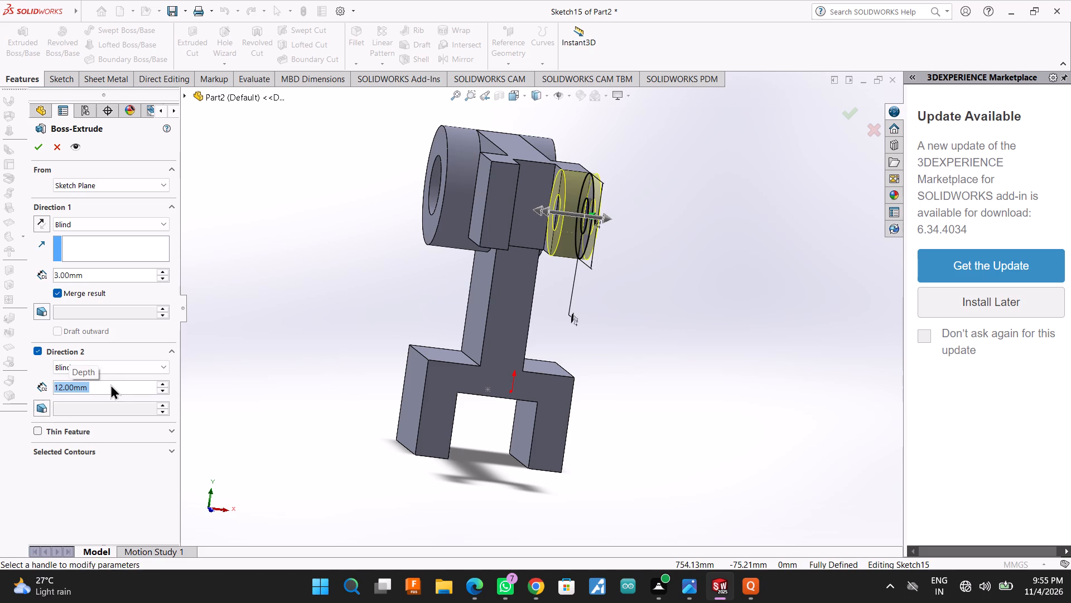
pyautogui.moveTo(826, 358); pyautogui.dragTo(793, 374, button='middle')
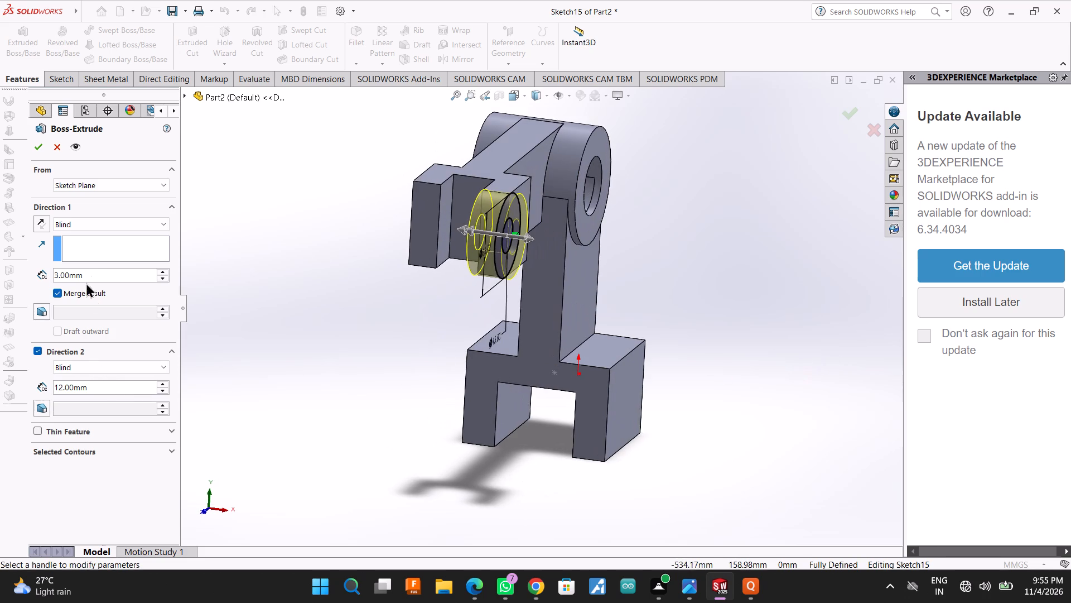
pyautogui.click(45, 147)
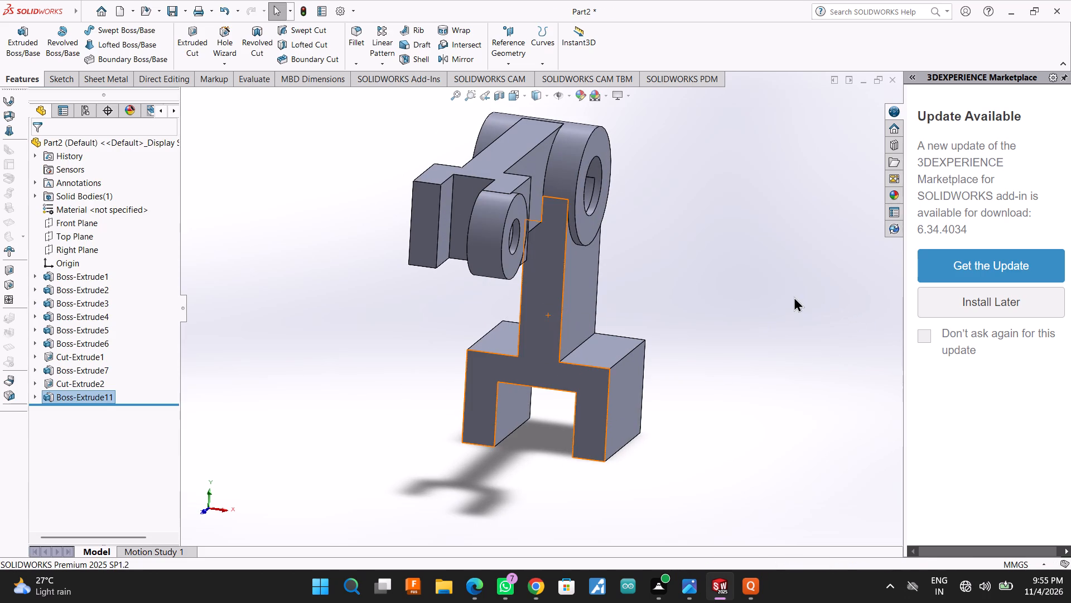
# On the new round boss's outer face, sketch a circle of 7.5 mm radius centred on and matching its bore.
pyautogui.moveTo(794, 296); pyautogui.dragTo(761, 330, button='middle')
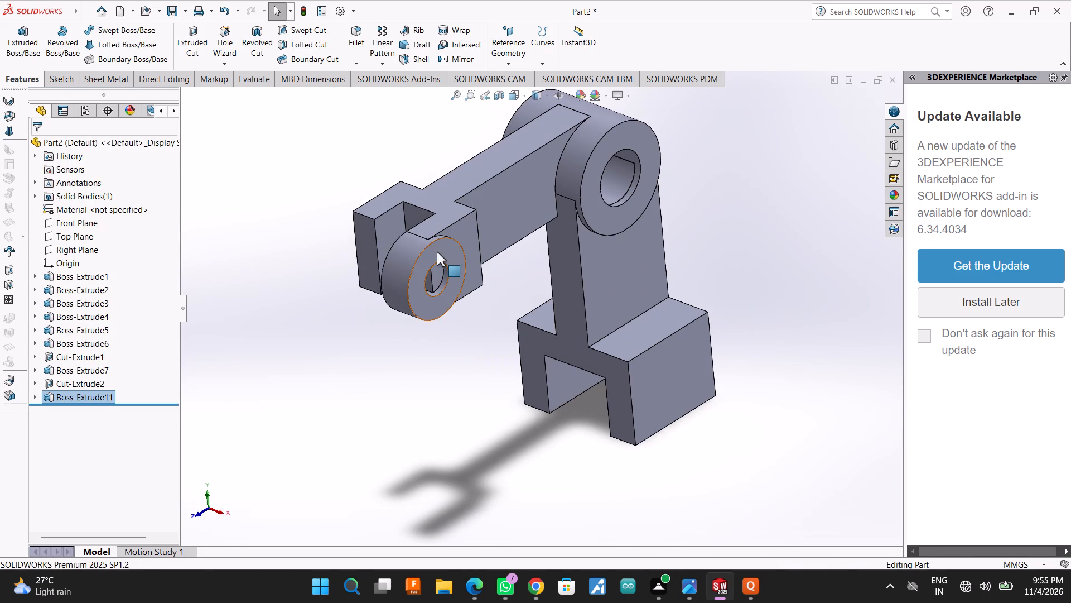
pyautogui.click(438, 254)
pyautogui.click(495, 222)
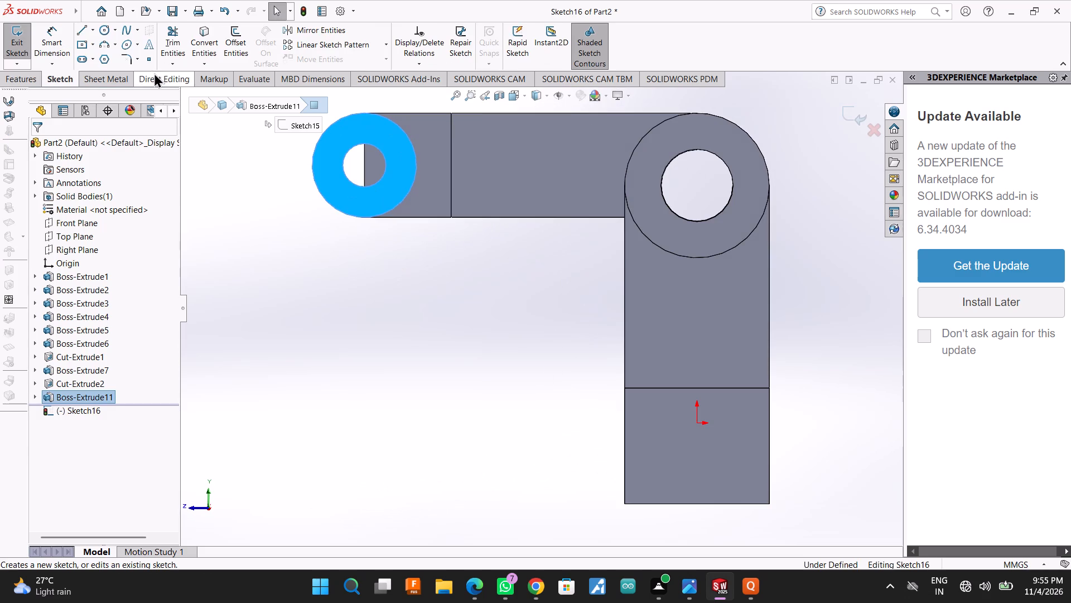
pyautogui.click(104, 35)
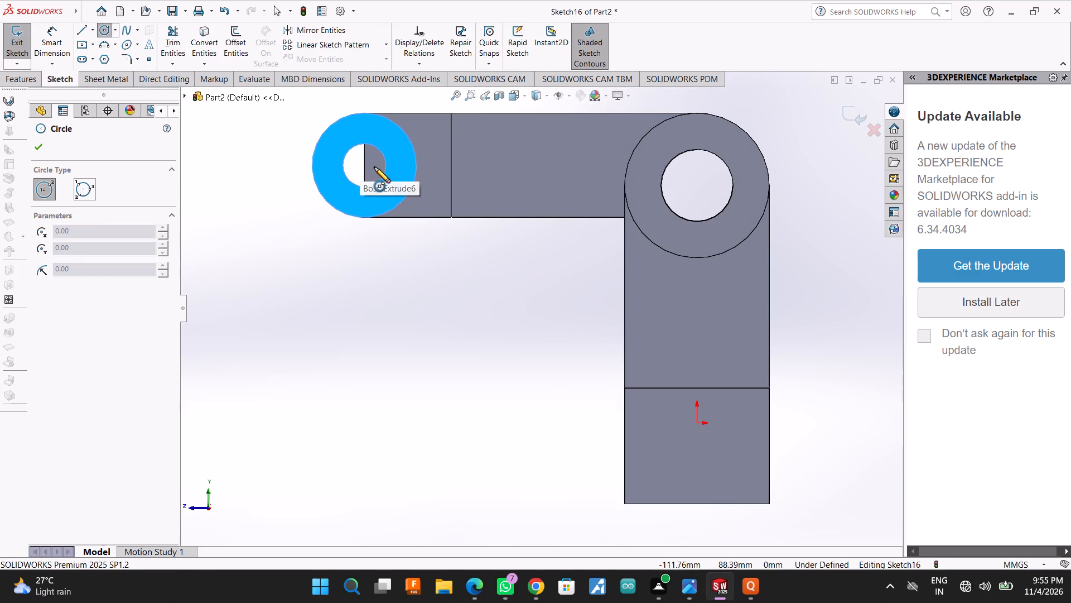
pyautogui.click(366, 167)
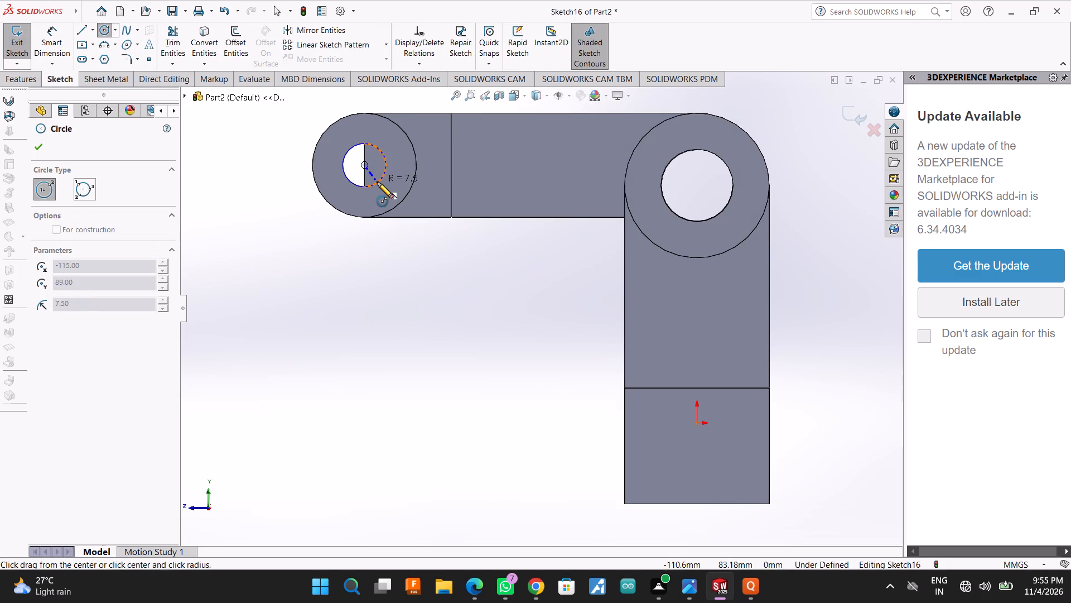
pyautogui.click(377, 182)
pyautogui.click(42, 150)
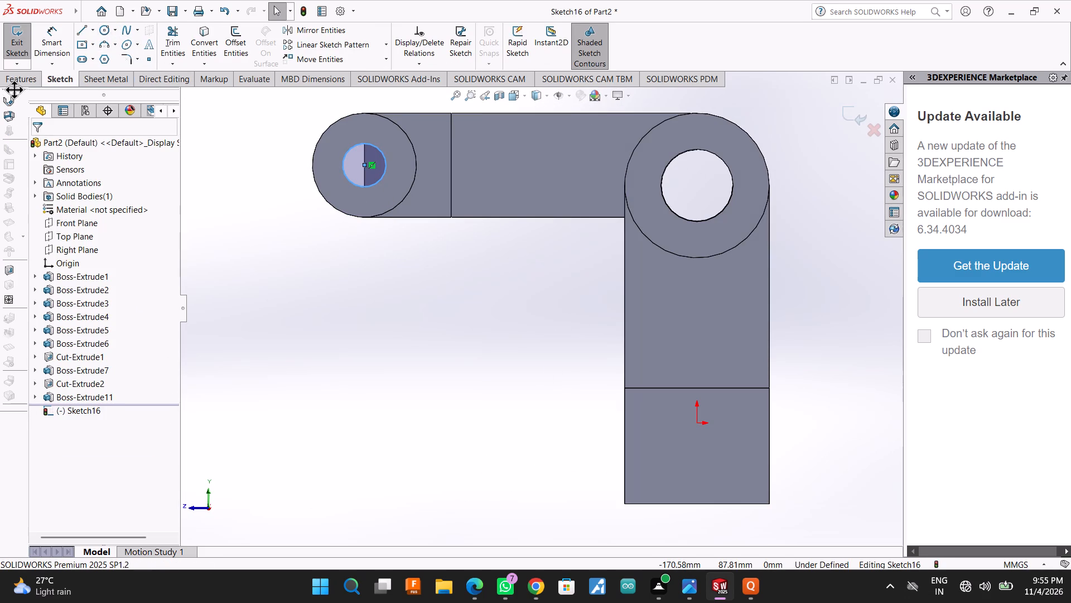
# Cut-extrude the bore circle blind 15 mm through the rounded fork end.
pyautogui.click(18, 85)
pyautogui.click(189, 40)
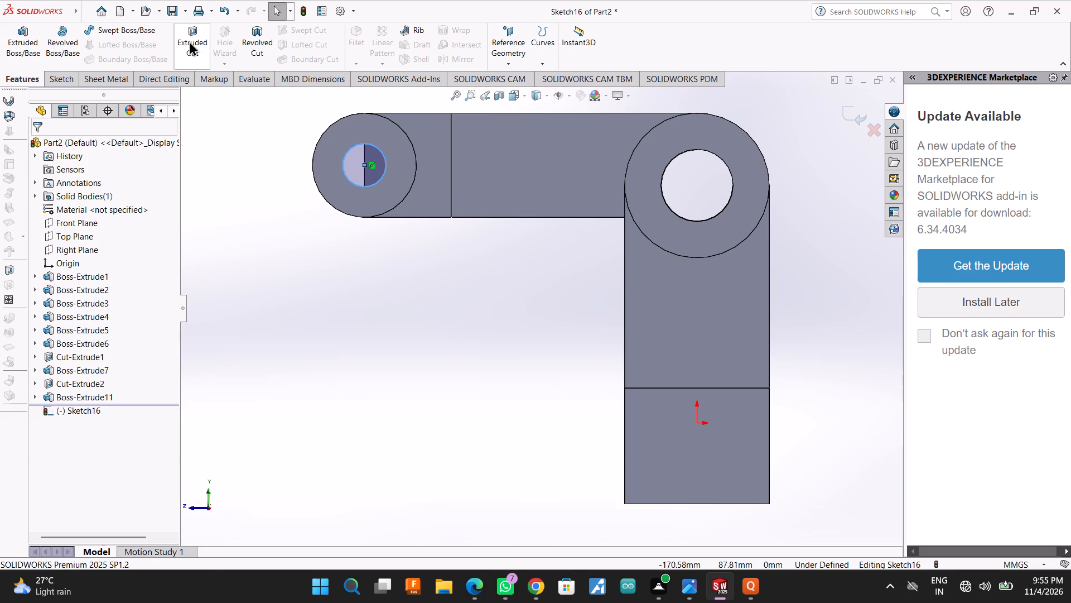
pyautogui.moveTo(264, 189); pyautogui.dragTo(292, 229, button='middle')
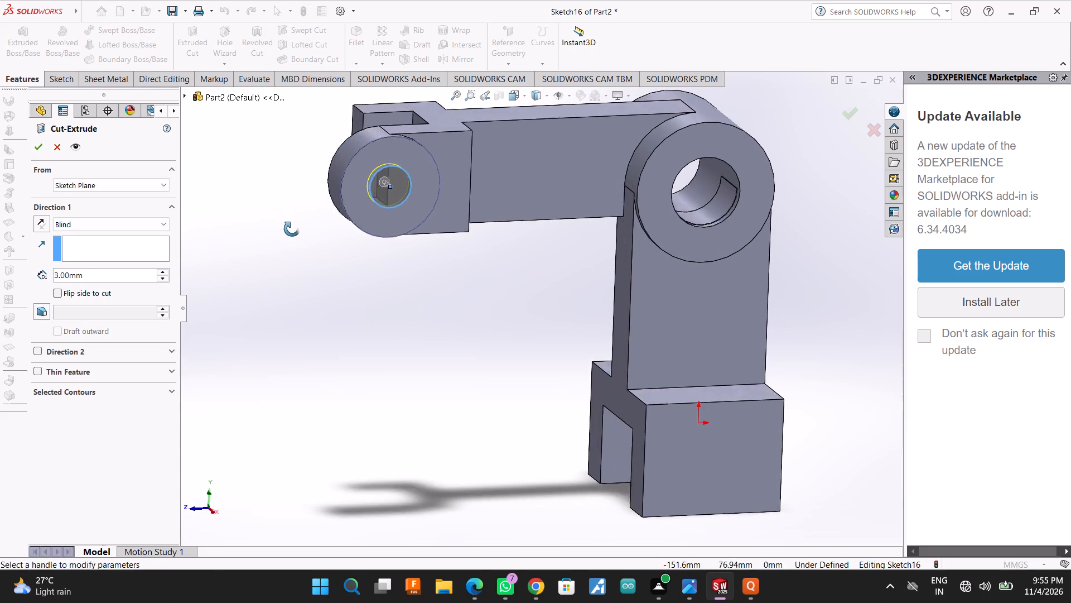
pyautogui.moveTo(292, 229); pyautogui.dragTo(358, 322, button='middle')
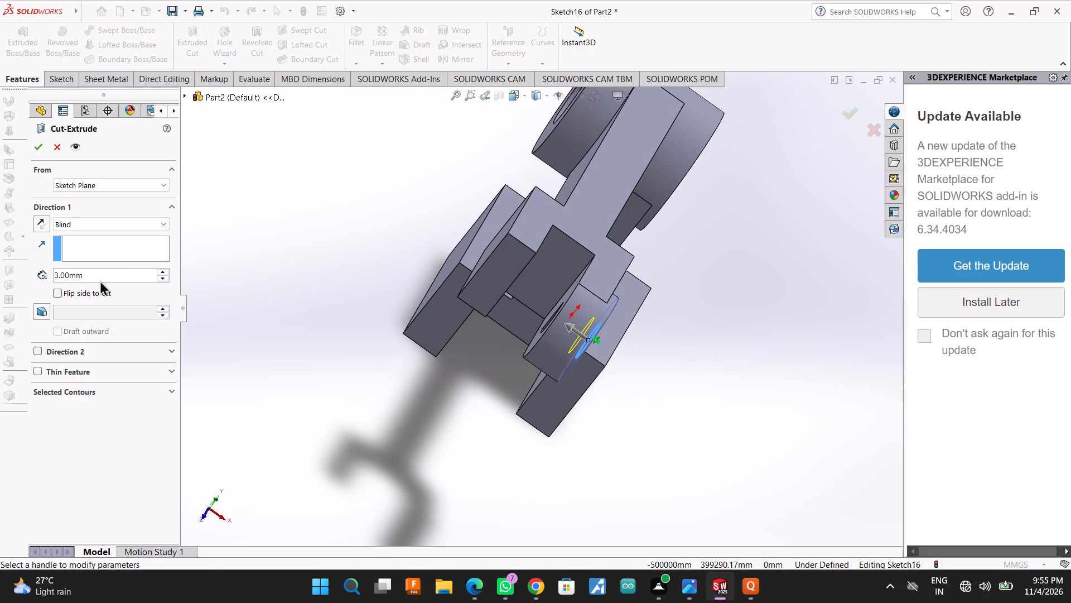
pyautogui.doubleClick(102, 277)
pyautogui.write('15')
pyautogui.press('Return')
pyautogui.click(37, 150)
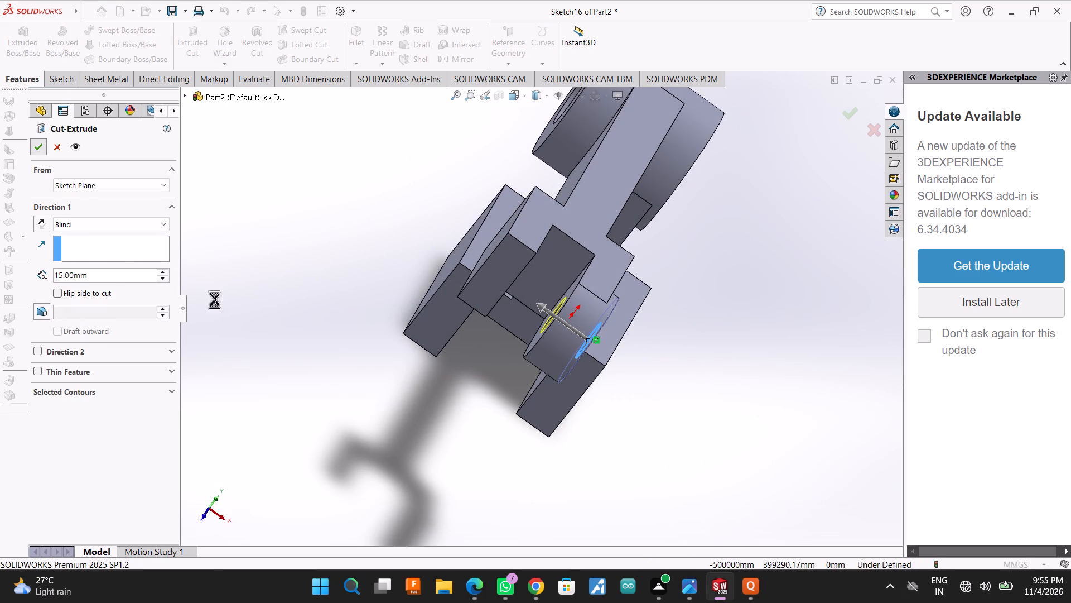
# On the opposite fork leg's outer face, sketch two concentric circles of 18 mm and 7.5 mm radius centred on the end edge's midpoint.
pyautogui.moveTo(467, 451); pyautogui.dragTo(501, 456, button='middle')
pyautogui.click(696, 265)
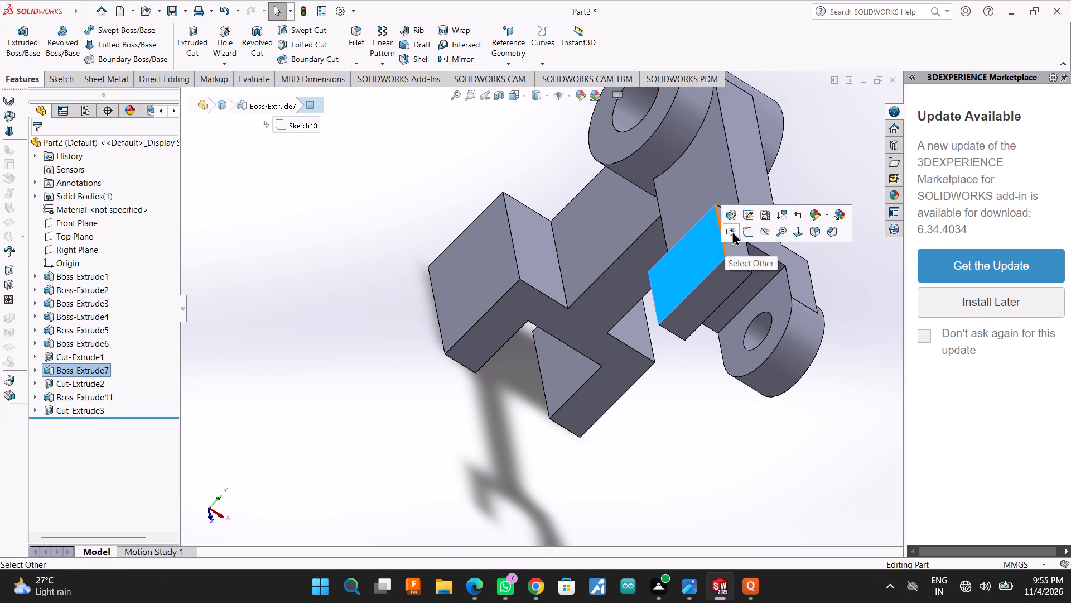
pyautogui.click(742, 236)
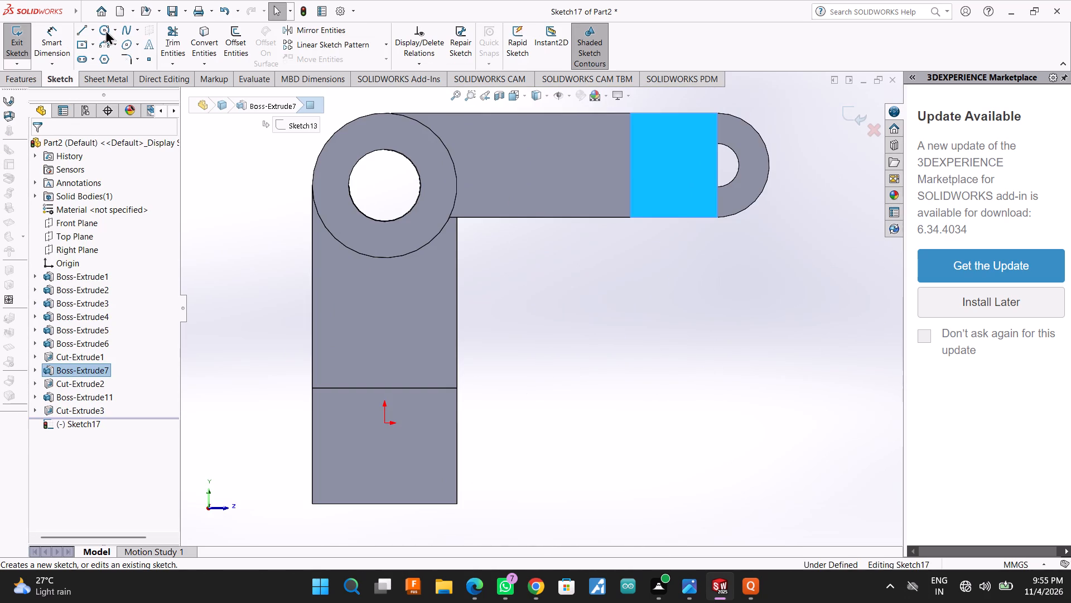
pyautogui.click(105, 30)
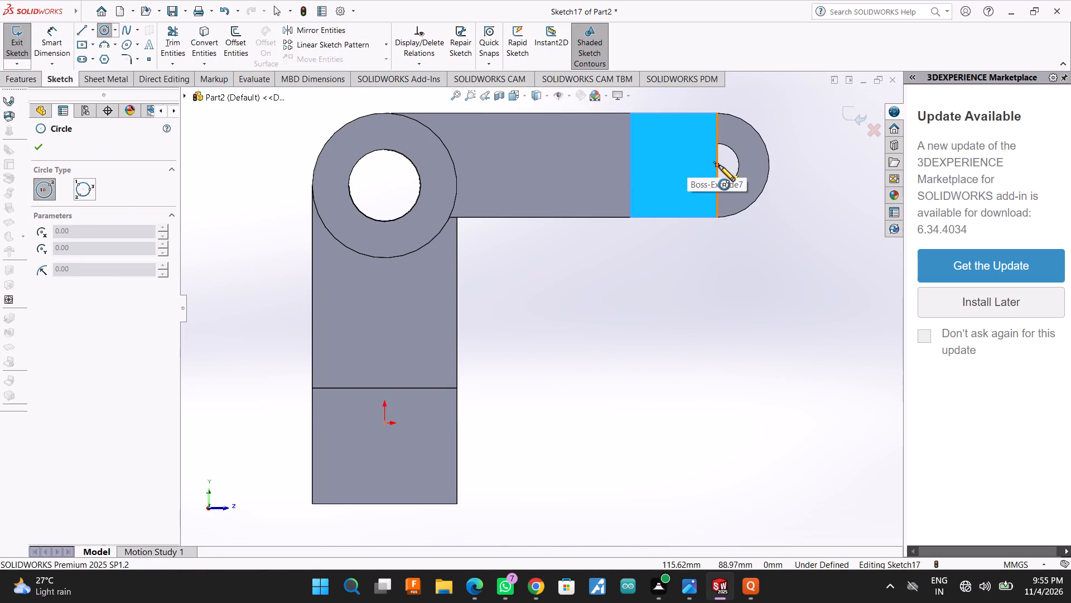
pyautogui.click(719, 165)
pyautogui.click(720, 113)
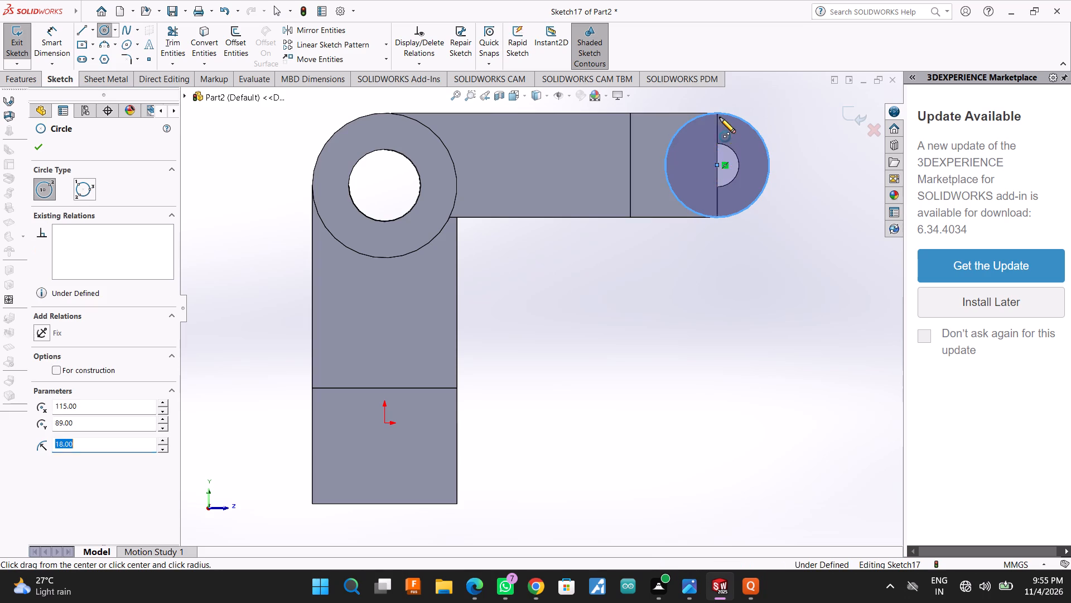
pyautogui.click(715, 164)
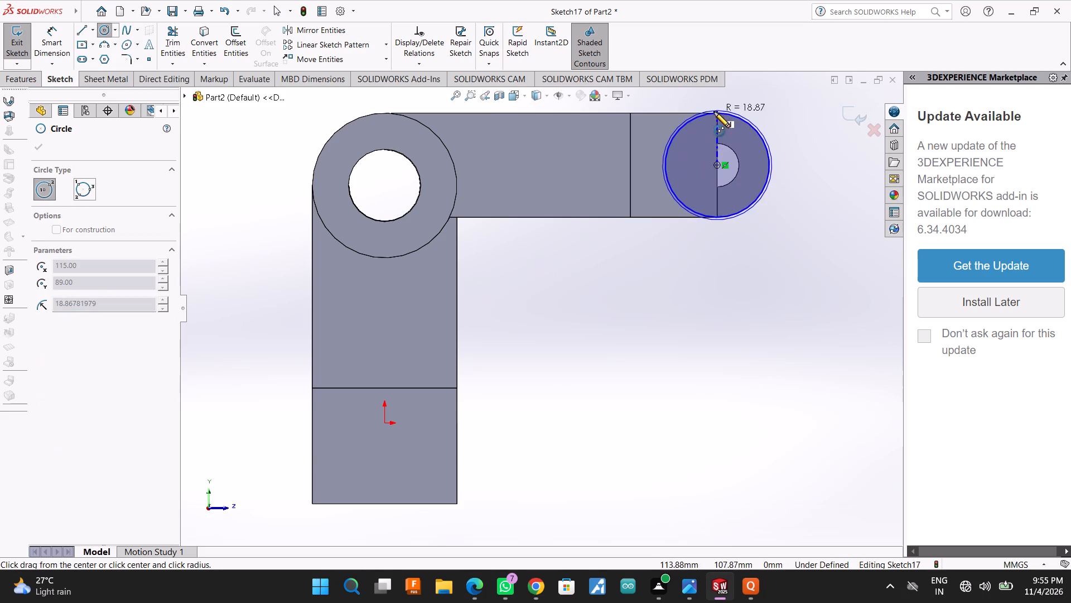
pyautogui.click(726, 144)
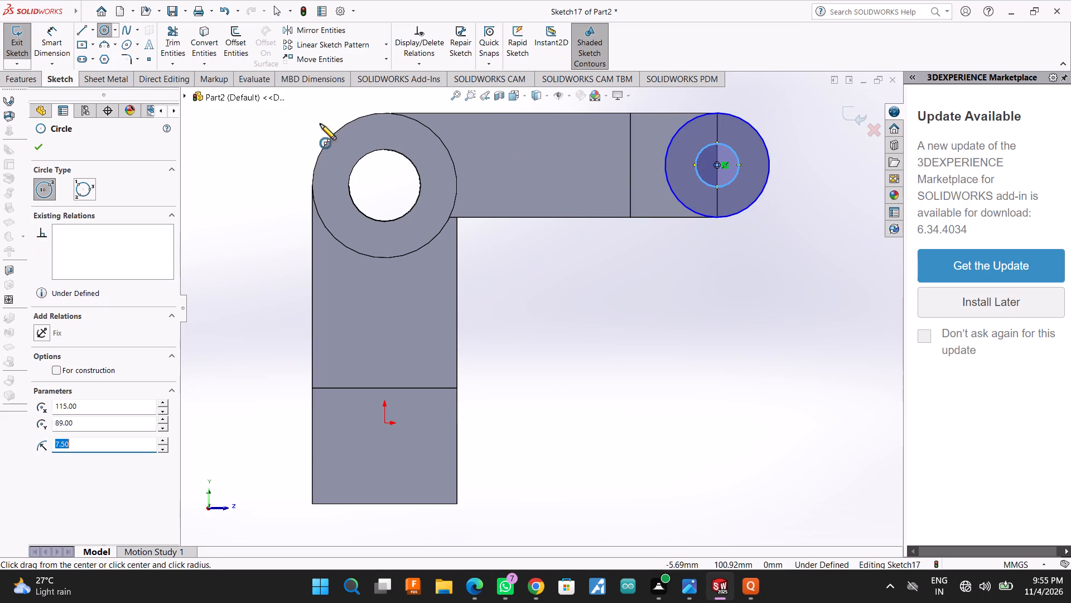
pyautogui.click(42, 147)
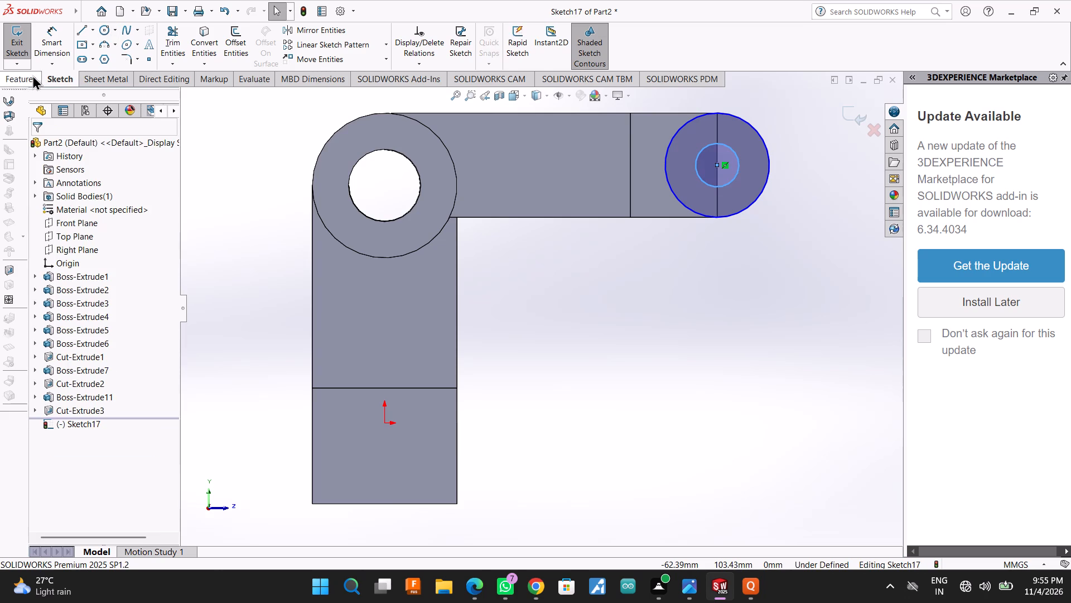
# Try to boss-extrude the concentric circles on the second fork leg with Direction 1 reversed into the leg and a 3 mm Direction 2.
pyautogui.click(32, 75)
pyautogui.click(28, 45)
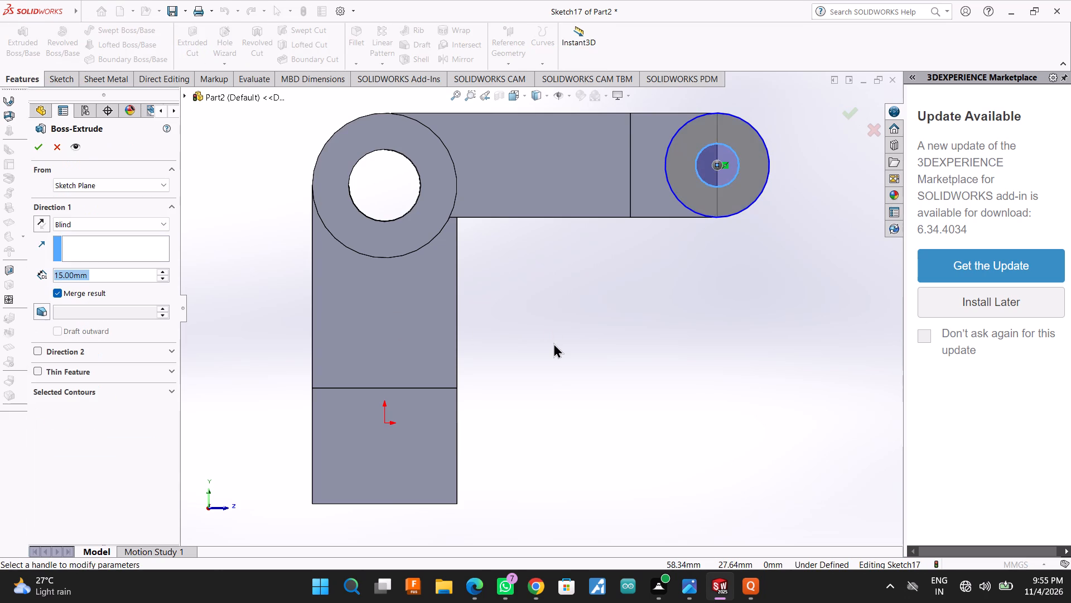
pyautogui.scroll(1, 553, 343)
pyautogui.moveTo(751, 223); pyautogui.dragTo(707, 298, button='middle')
pyautogui.scroll(1, 751, 223)
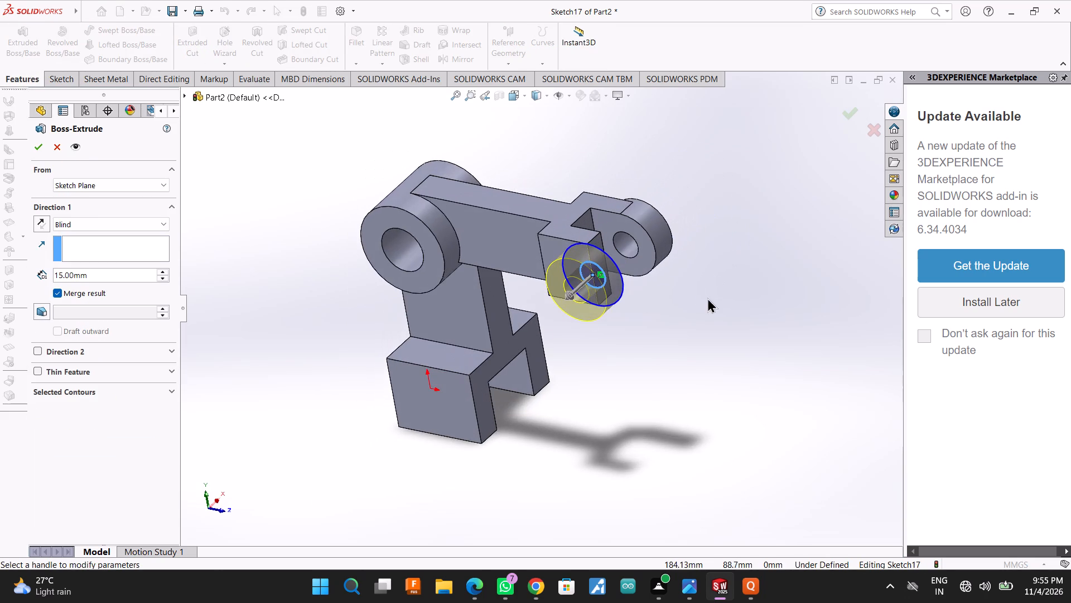
pyautogui.scroll(-3, 677, 276)
pyautogui.moveTo(657, 272); pyautogui.dragTo(621, 283, button='middle')
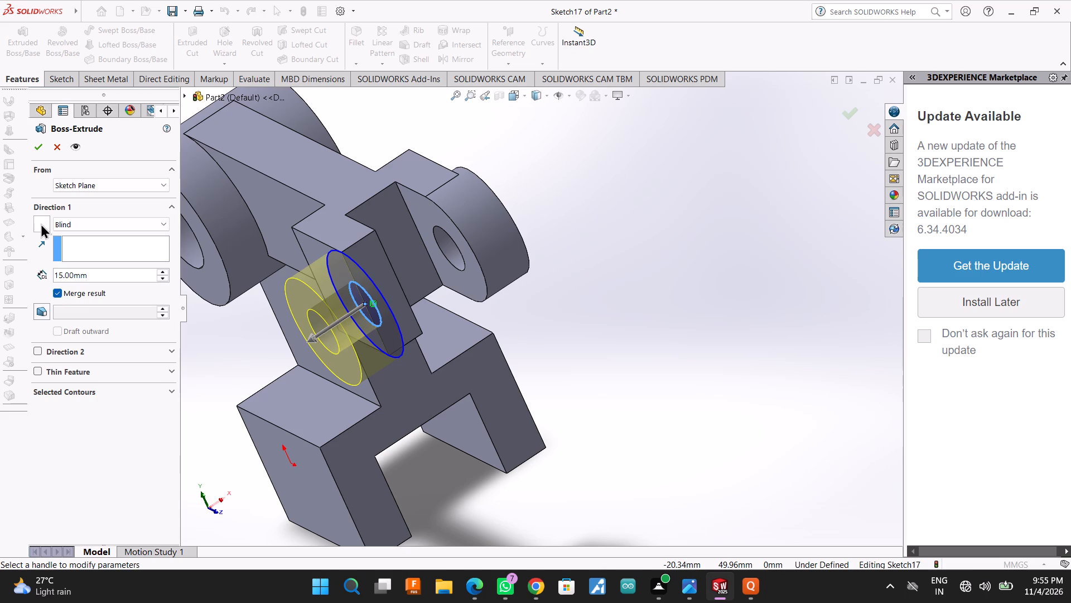
pyautogui.click(41, 223)
pyautogui.click(37, 348)
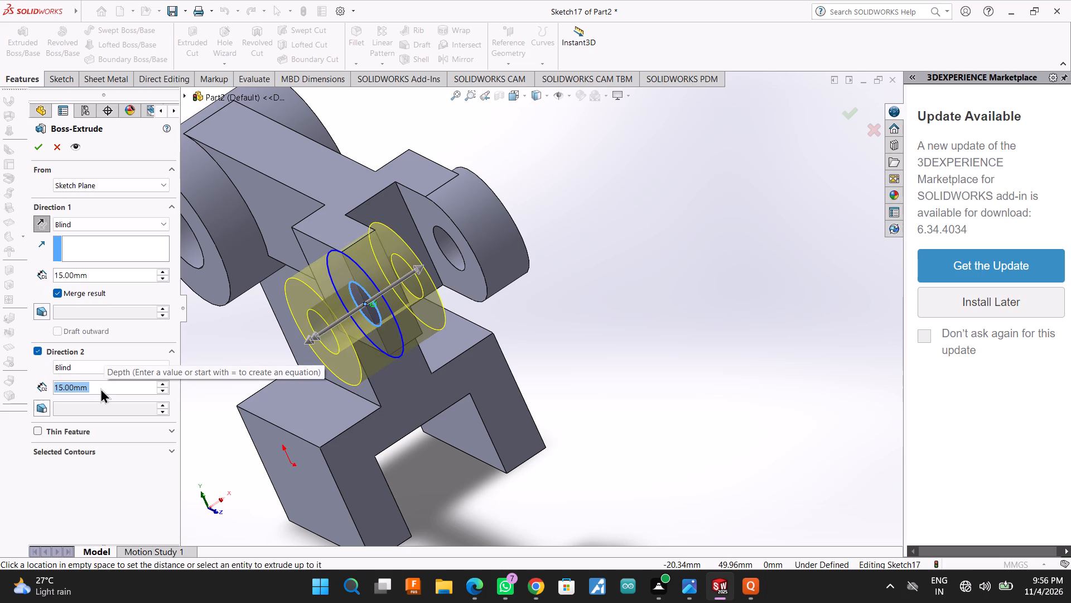
pyautogui.press('3')
pyautogui.press('Return')
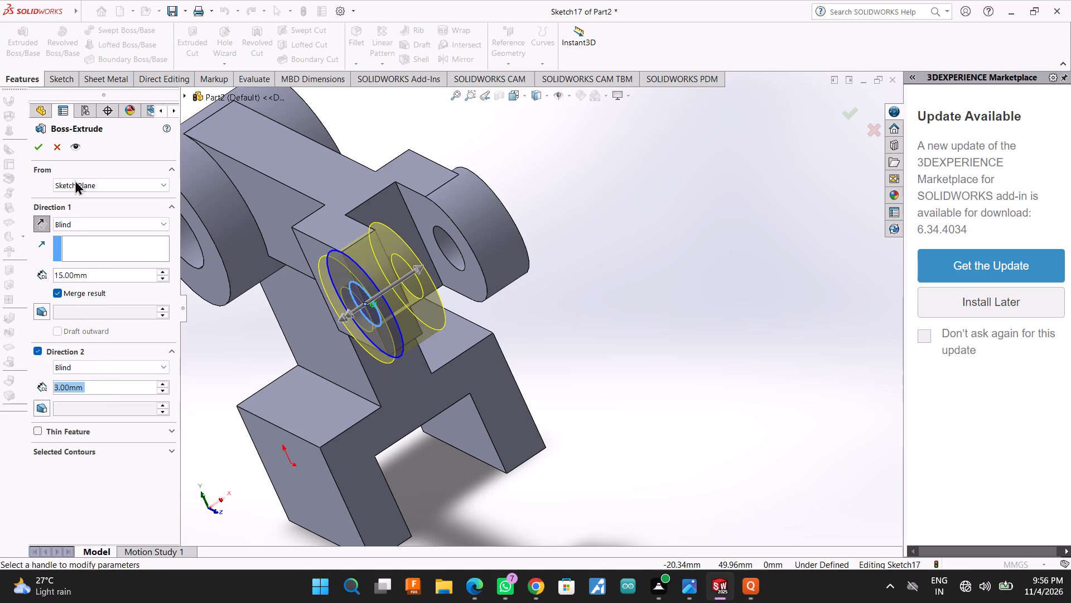
pyautogui.click(37, 143)
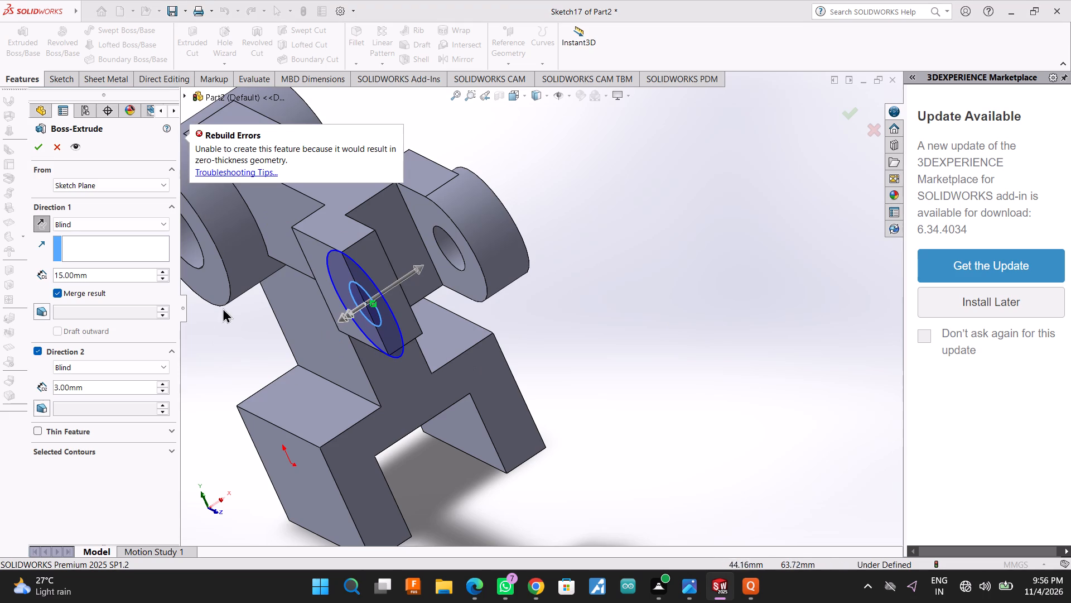
# Set the Direction 1 depth to 12 mm and complete the boss extrusion of the second fork end.
pyautogui.doubleClick(115, 279)
pyautogui.write('12')
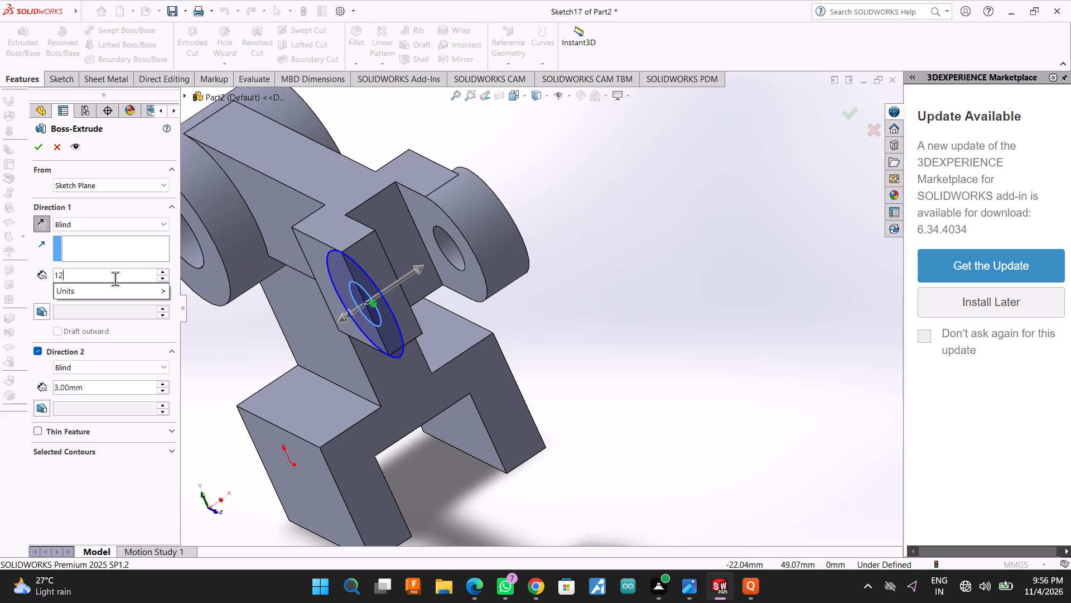
pyautogui.press('Return')
pyautogui.click(37, 146)
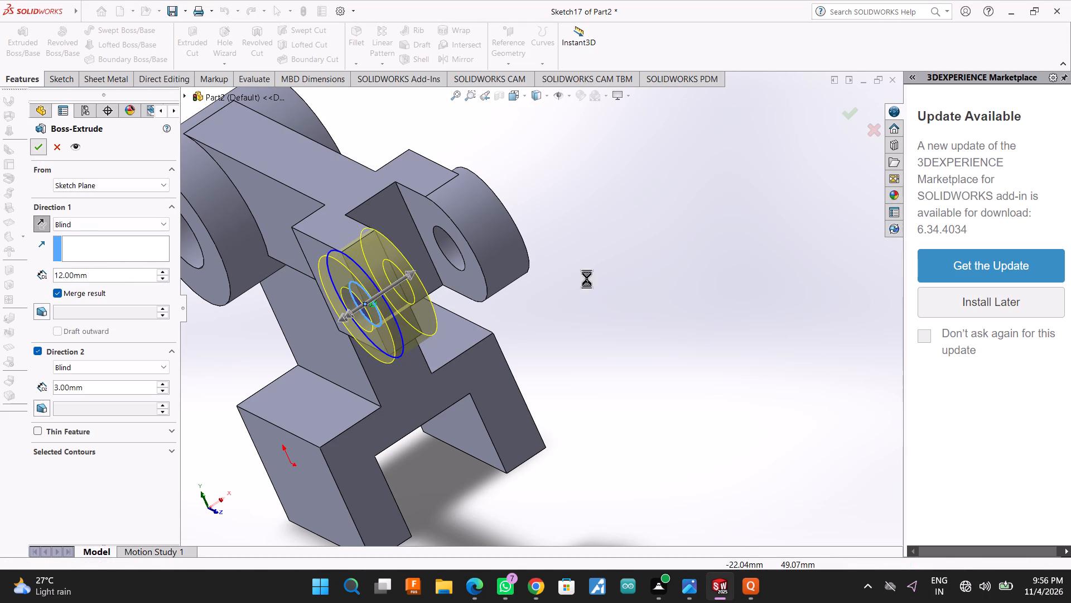
# On the new round boss's outer face, sketch a circle of 7.5 mm radius centred on and matching its bore.
pyautogui.moveTo(659, 259); pyautogui.dragTo(702, 214, button='middle')
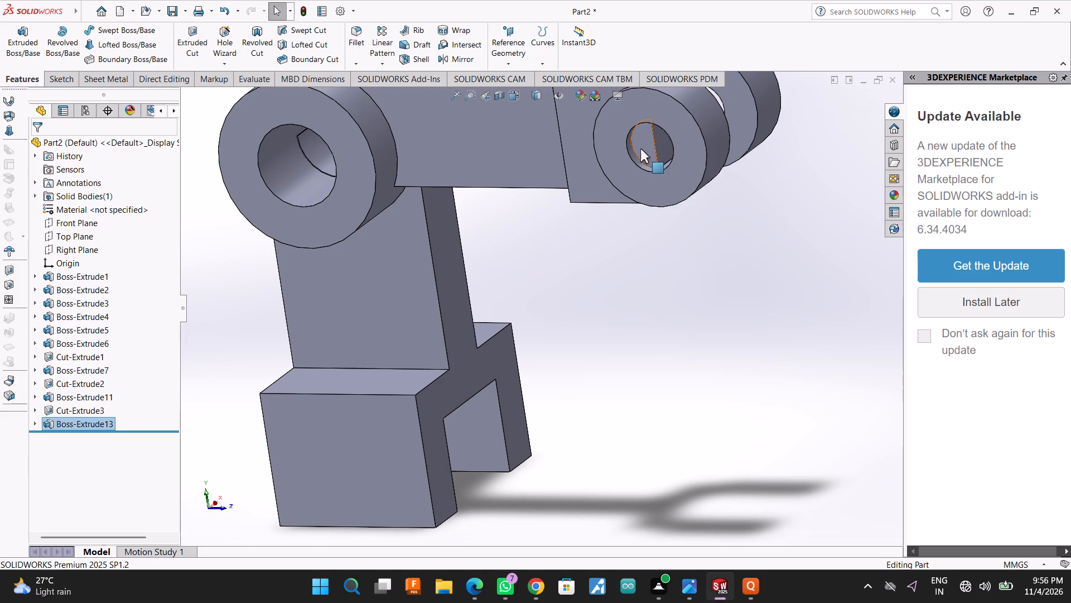
pyautogui.scroll(1, 672, 241)
pyautogui.moveTo(667, 262); pyautogui.dragTo(707, 257, button='middle')
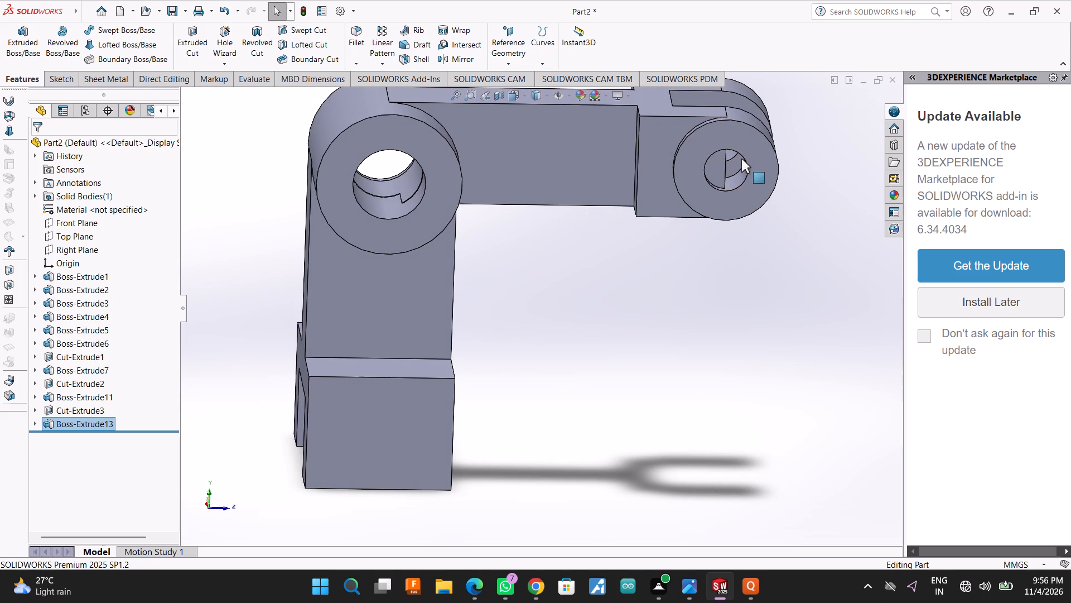
pyautogui.click(753, 166)
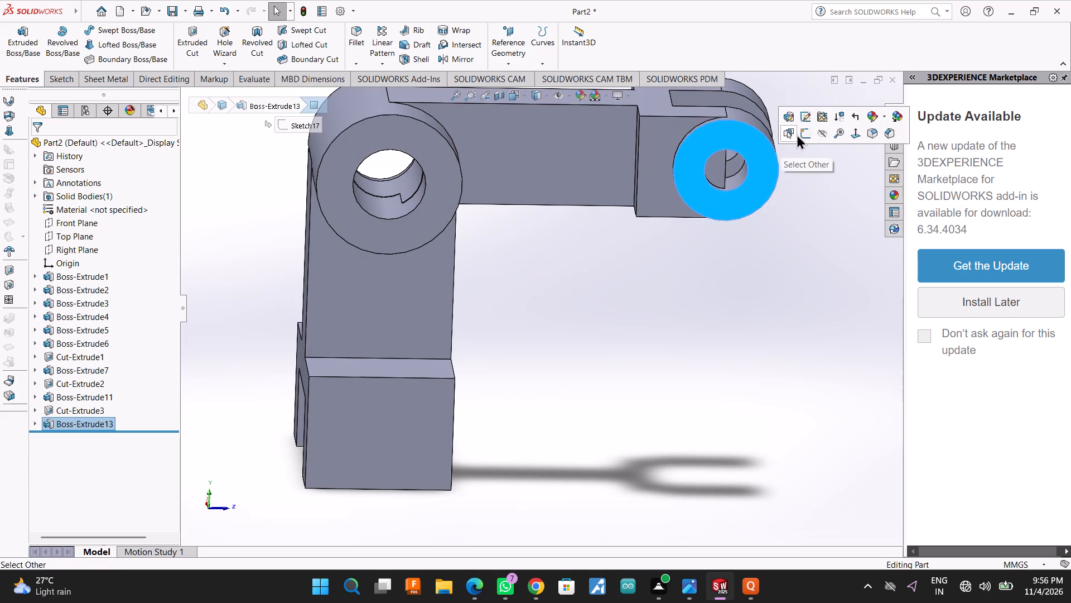
pyautogui.click(800, 135)
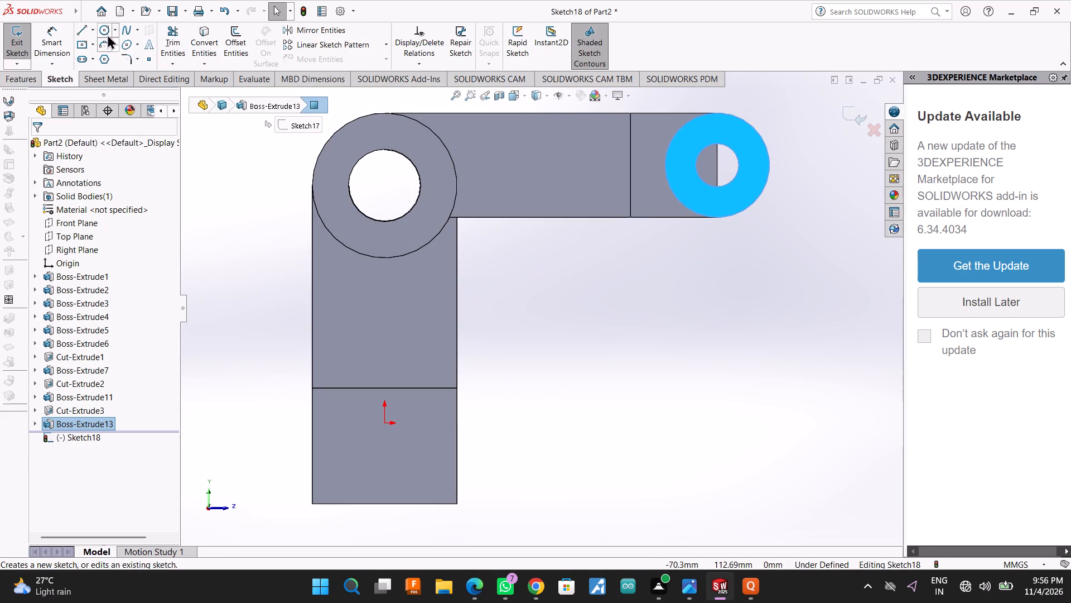
pyautogui.click(107, 34)
pyautogui.click(718, 166)
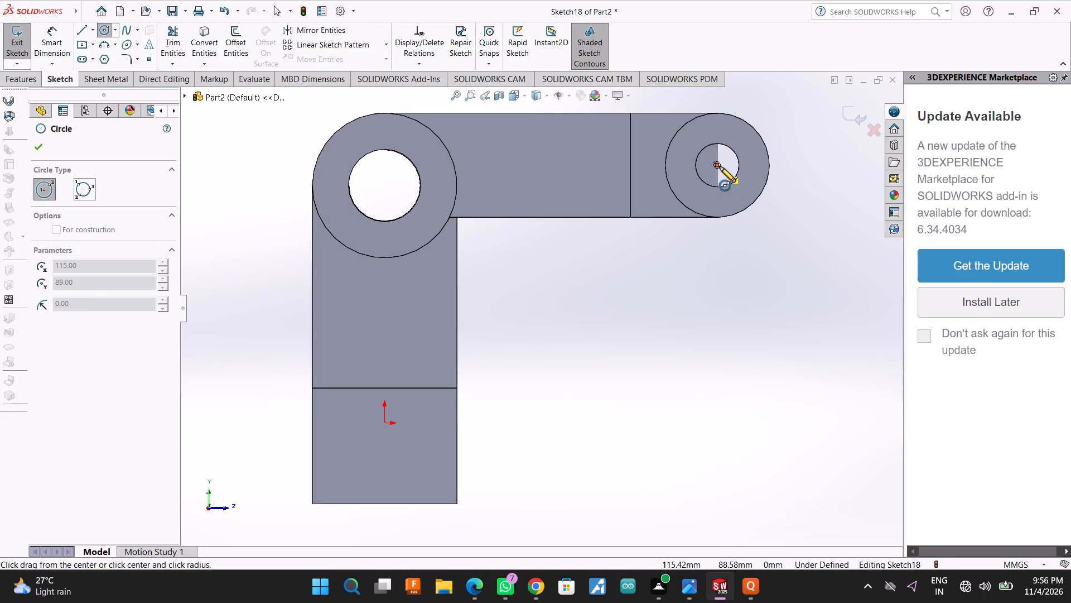
pyautogui.click(735, 176)
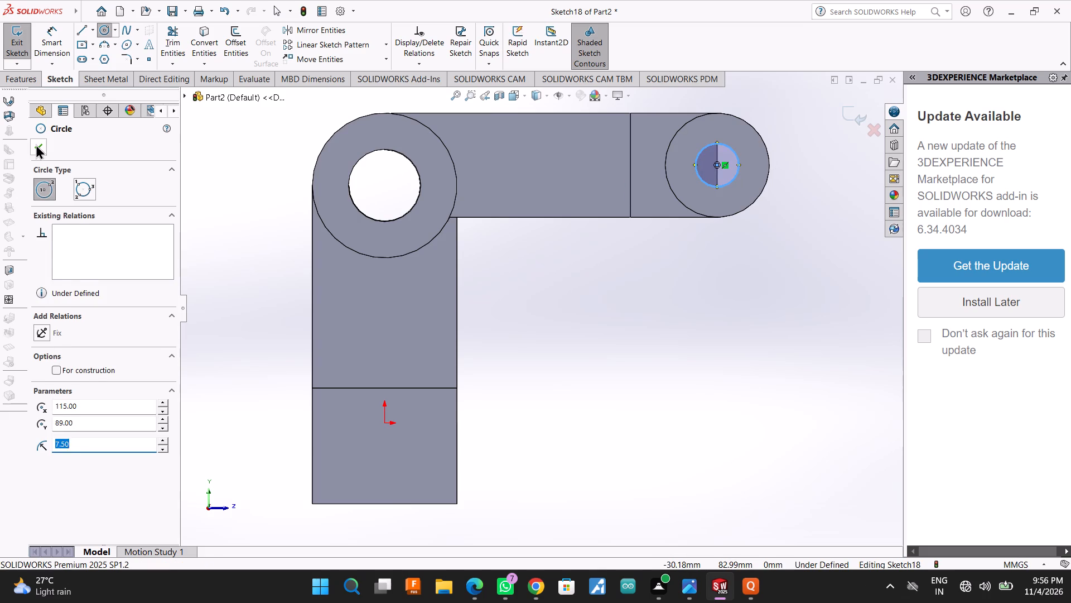
pyautogui.click(36, 144)
# Cut-extrude the bore circle blind 15 mm through the second rounded fork end.
pyautogui.moveTo(592, 280); pyautogui.dragTo(527, 331, button='middle')
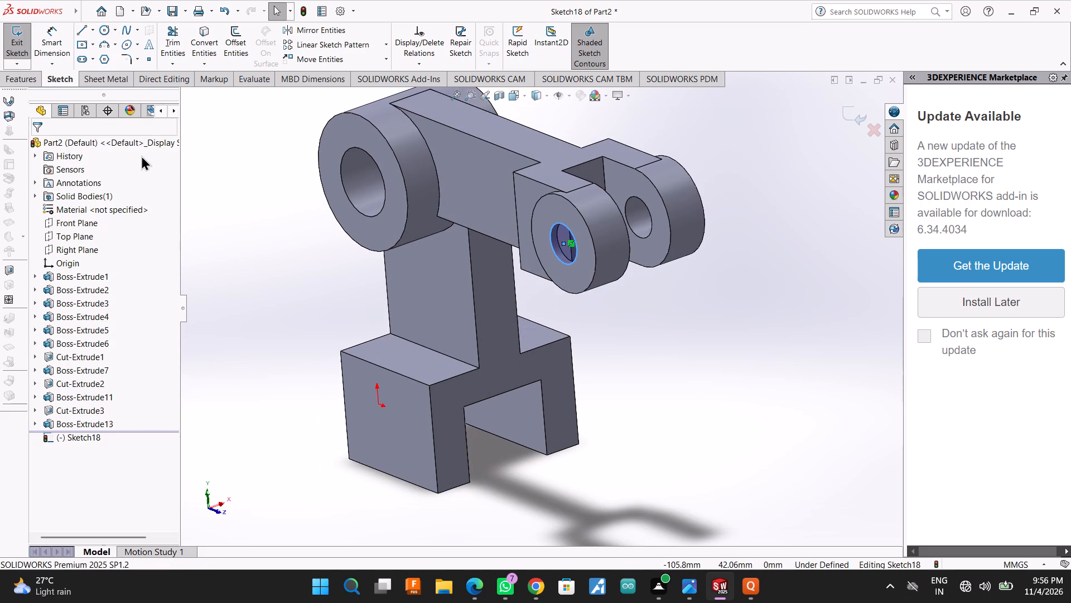
pyautogui.click(11, 77)
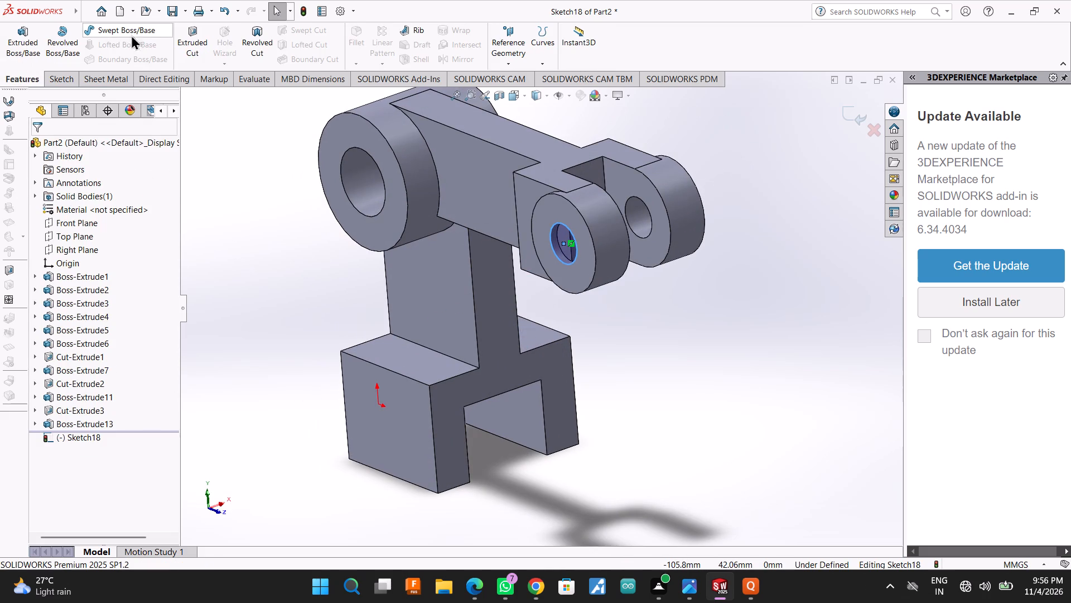
pyautogui.click(195, 42)
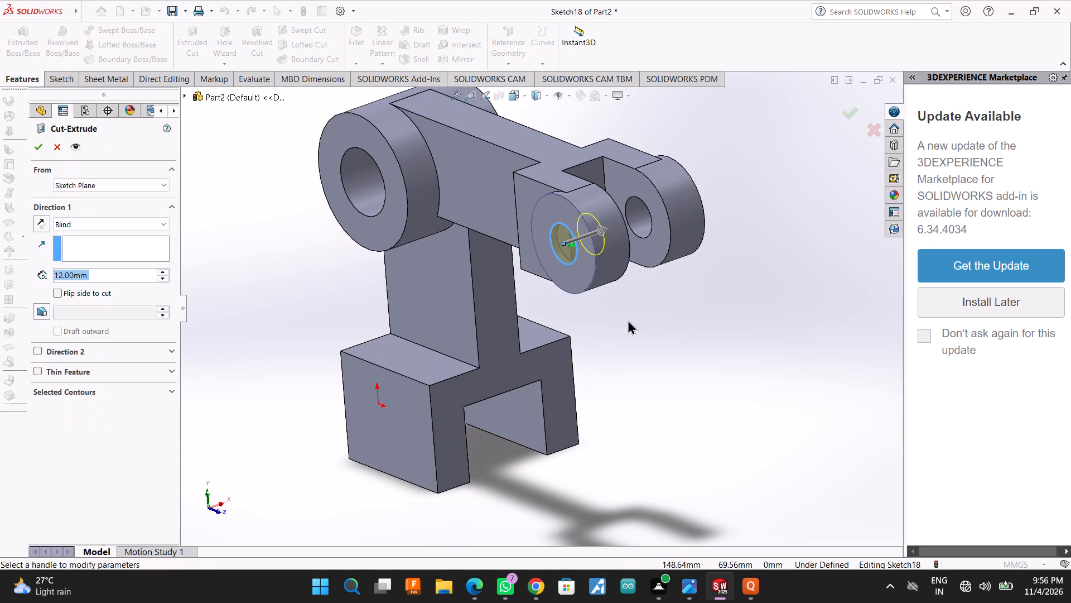
pyautogui.moveTo(628, 319); pyautogui.dragTo(563, 350, button='middle')
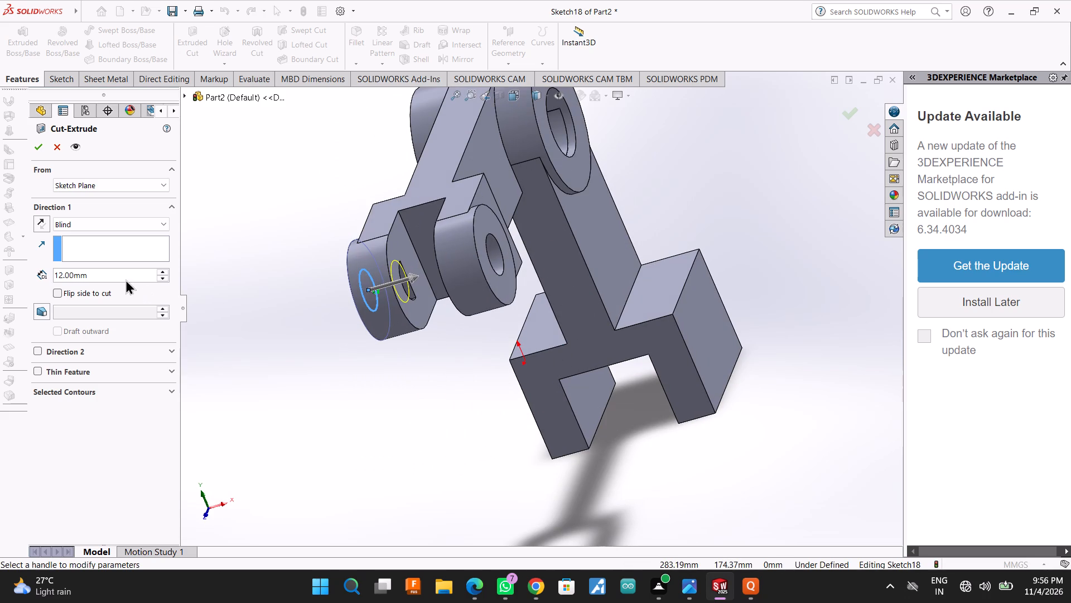
pyautogui.doubleClick(124, 278)
pyautogui.write('15')
pyautogui.press('Return')
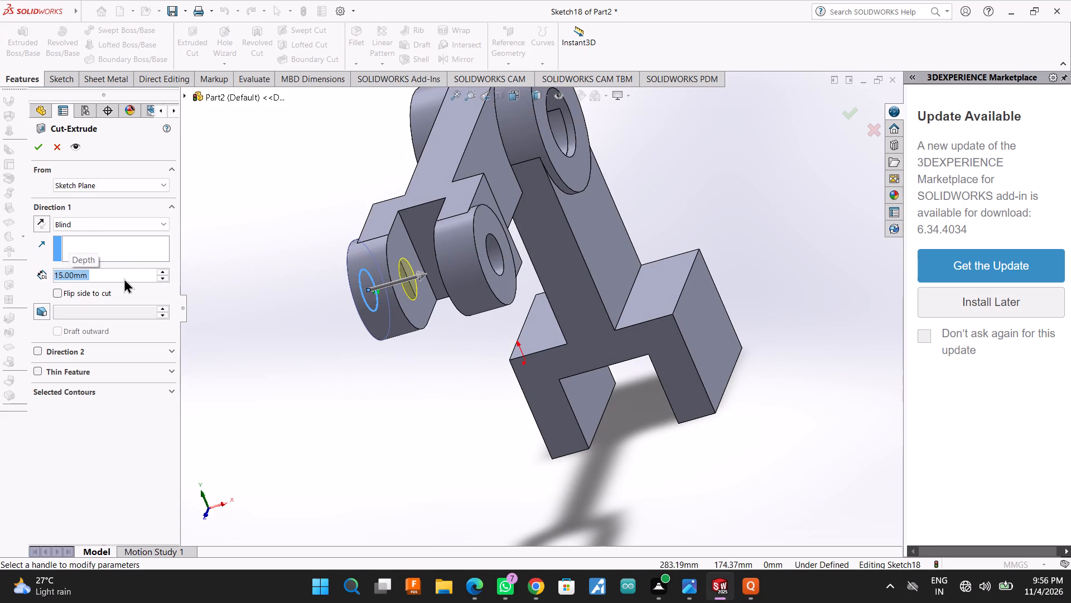
pyautogui.click(38, 139)
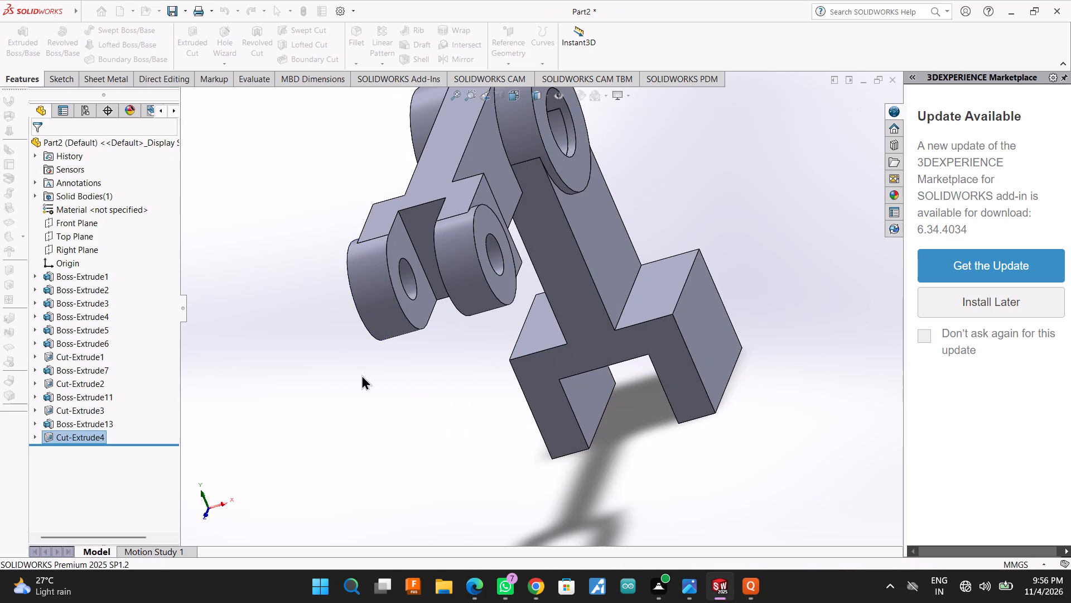
# On a base leg's outer face, sketch two concentric circles of about 33 mm and 19 mm radius centred on the bottom edge's midpoint.
pyautogui.moveTo(361, 375); pyautogui.dragTo(421, 332, button='middle')
pyautogui.scroll(2, 424, 349)
pyautogui.scroll(2, 575, 344)
pyautogui.moveTo(556, 346); pyautogui.dragTo(568, 346, button='middle')
pyautogui.moveTo(552, 360); pyautogui.dragTo(461, 377, button='middle')
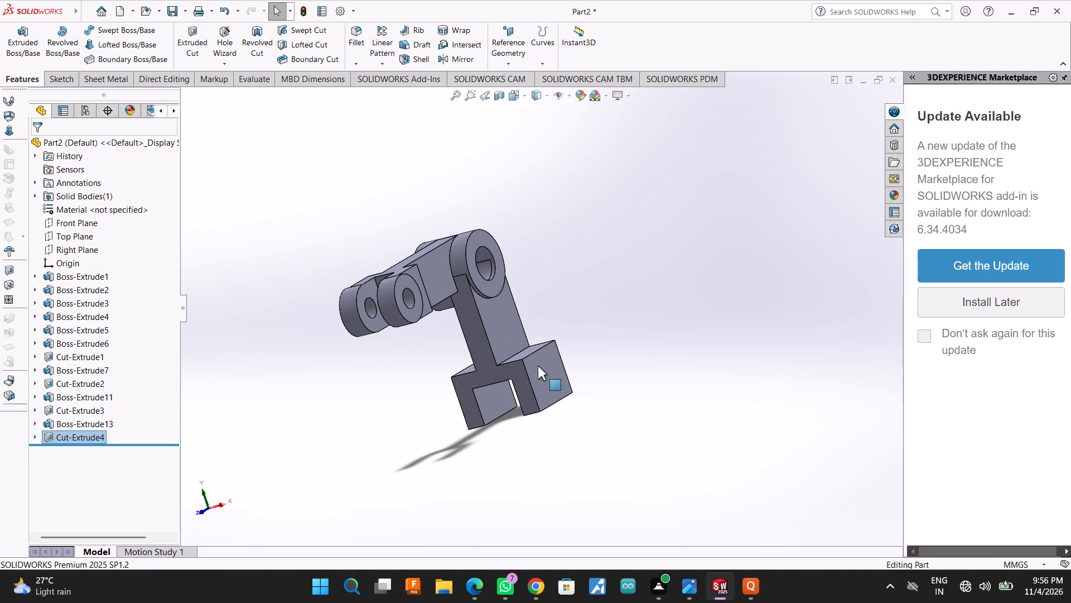
pyautogui.click(552, 366)
pyautogui.click(601, 338)
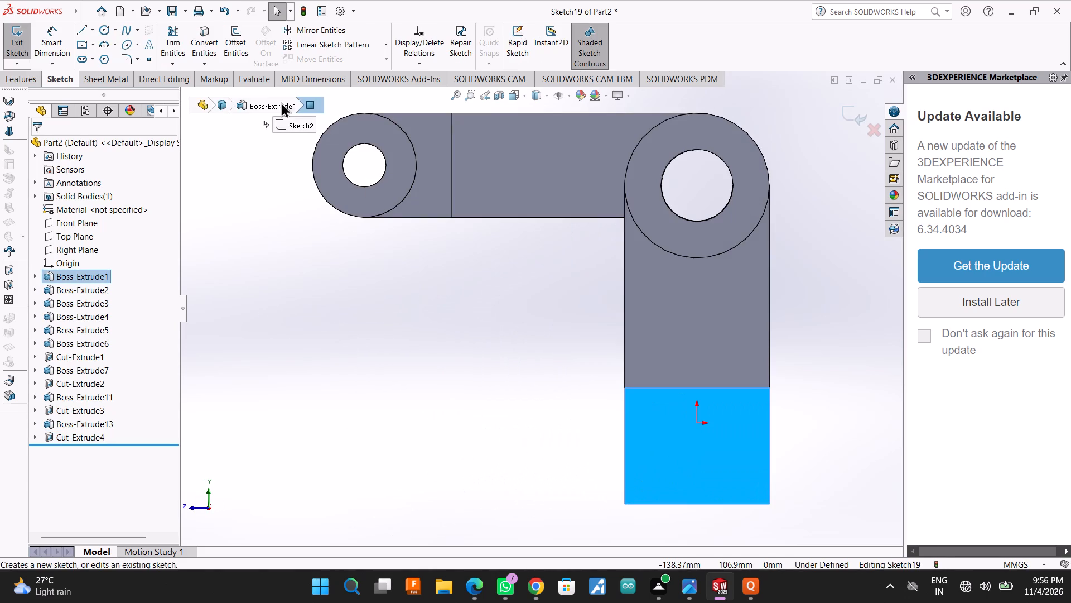
pyautogui.click(104, 32)
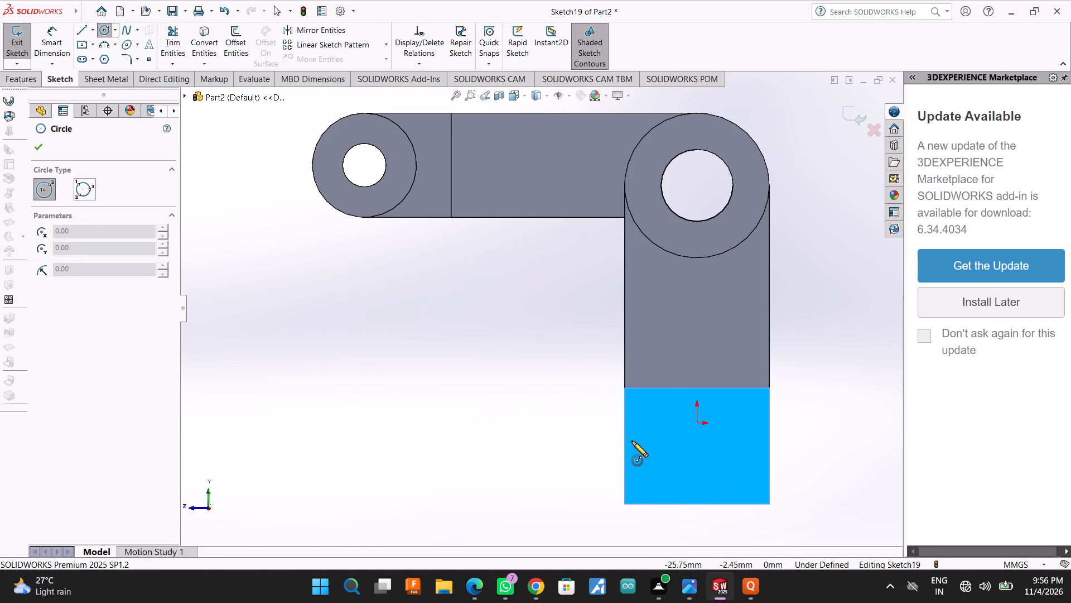
pyautogui.click(696, 504)
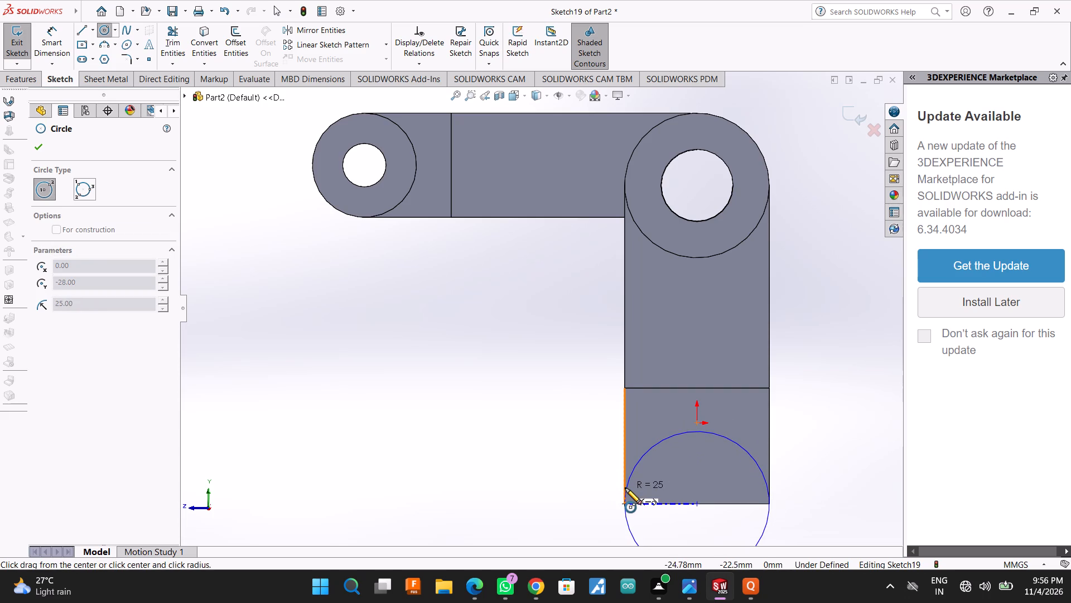
pyautogui.click(602, 491)
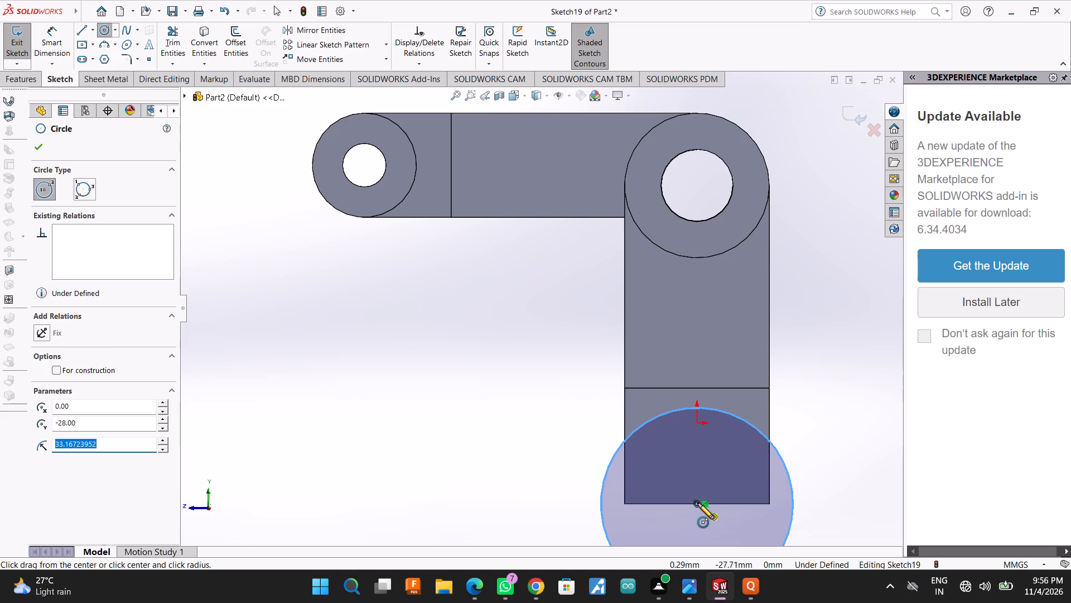
pyautogui.scroll(-3, 698, 503)
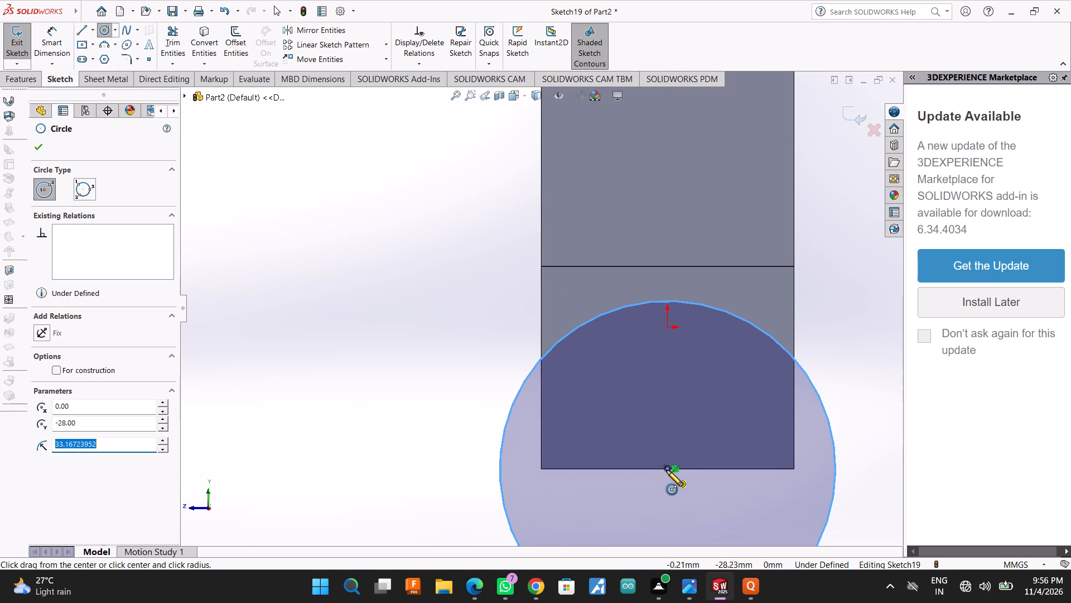
pyautogui.click(668, 468)
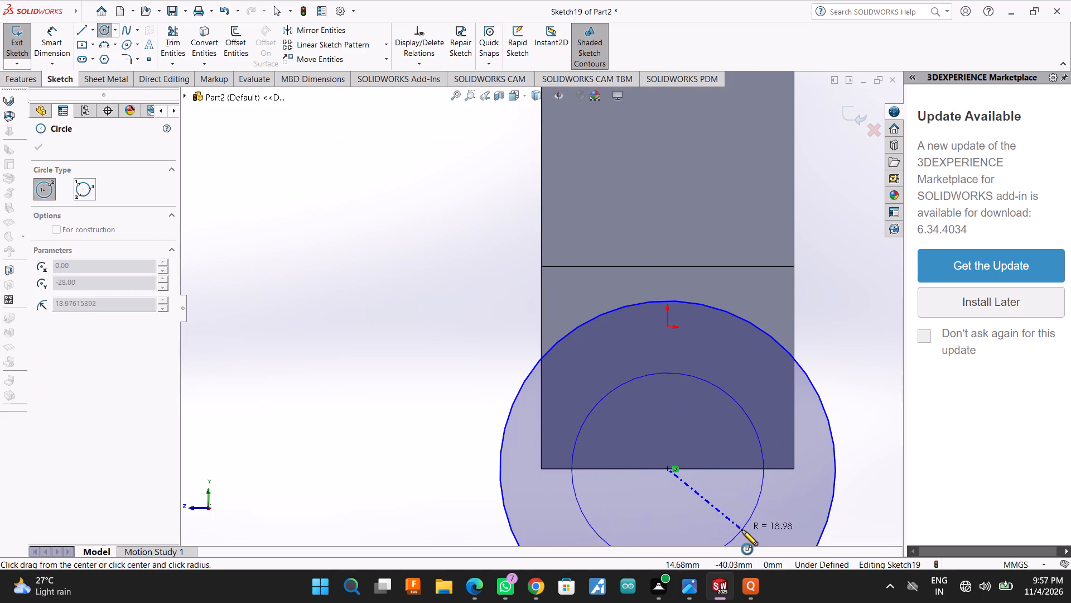
pyautogui.click(742, 530)
pyautogui.scroll(2, 707, 428)
pyautogui.click(44, 147)
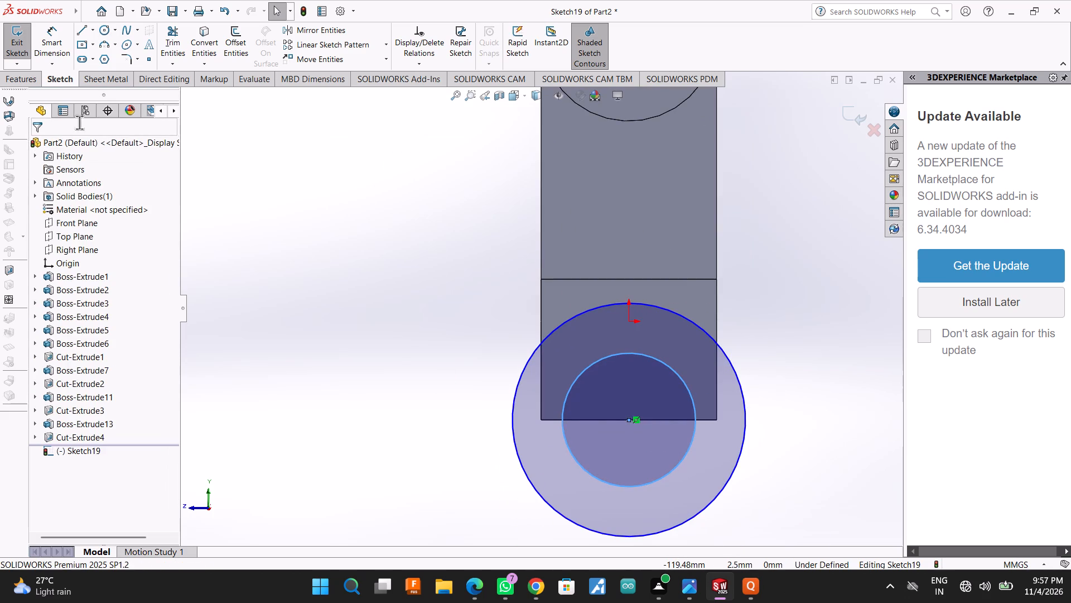
# Dimension the outer circle on the base leg to a diameter of 46 mm.
pyautogui.moveTo(290, 264); pyautogui.dragTo(339, 285, button='middle')
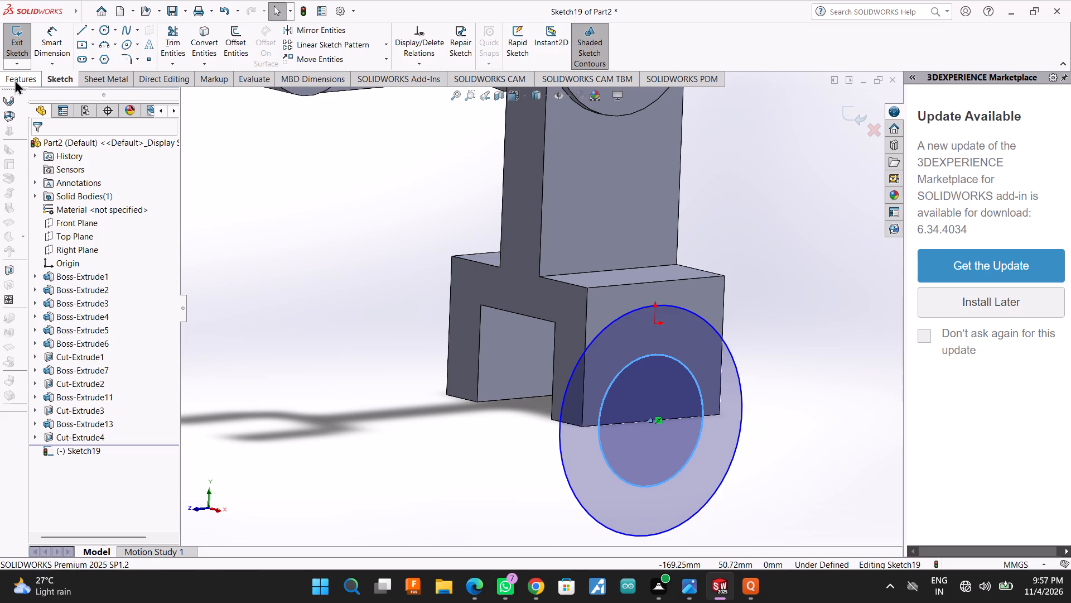
pyautogui.click(12, 79)
pyautogui.click(65, 78)
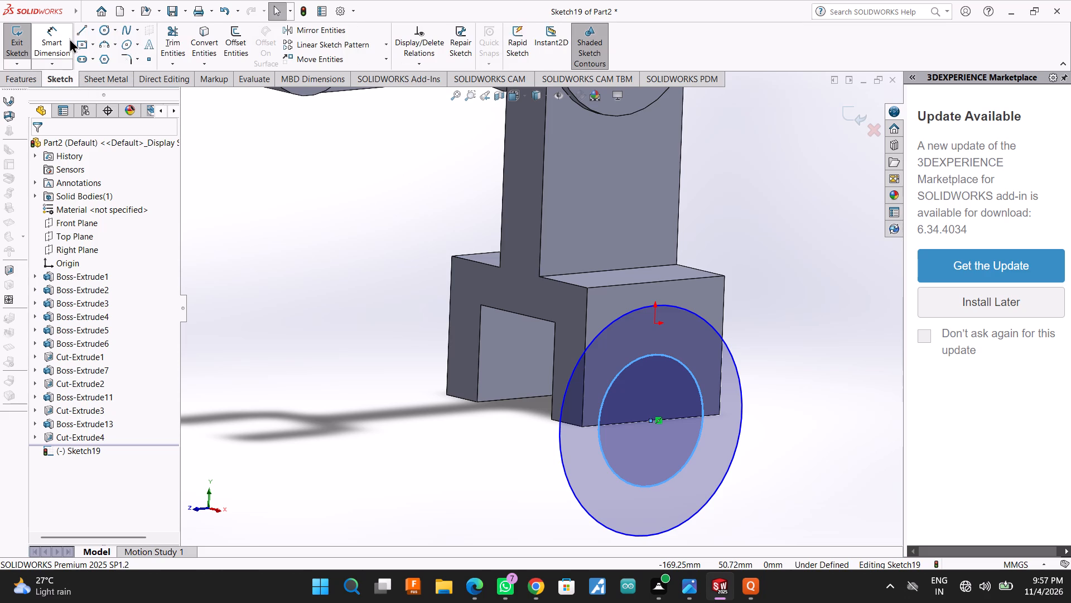
pyautogui.click(57, 33)
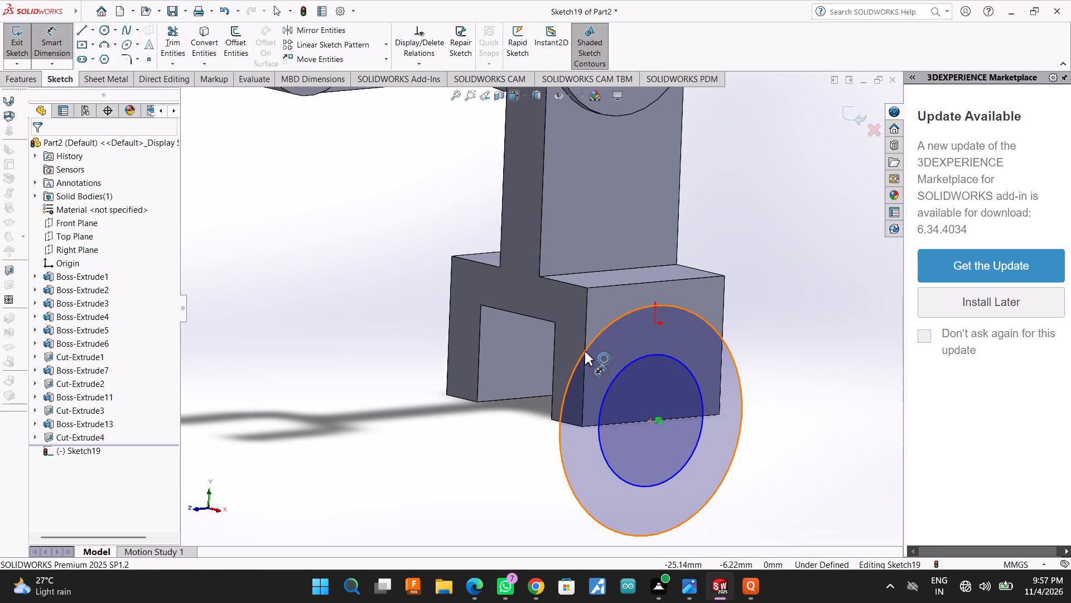
pyautogui.click(585, 351)
pyautogui.click(355, 304)
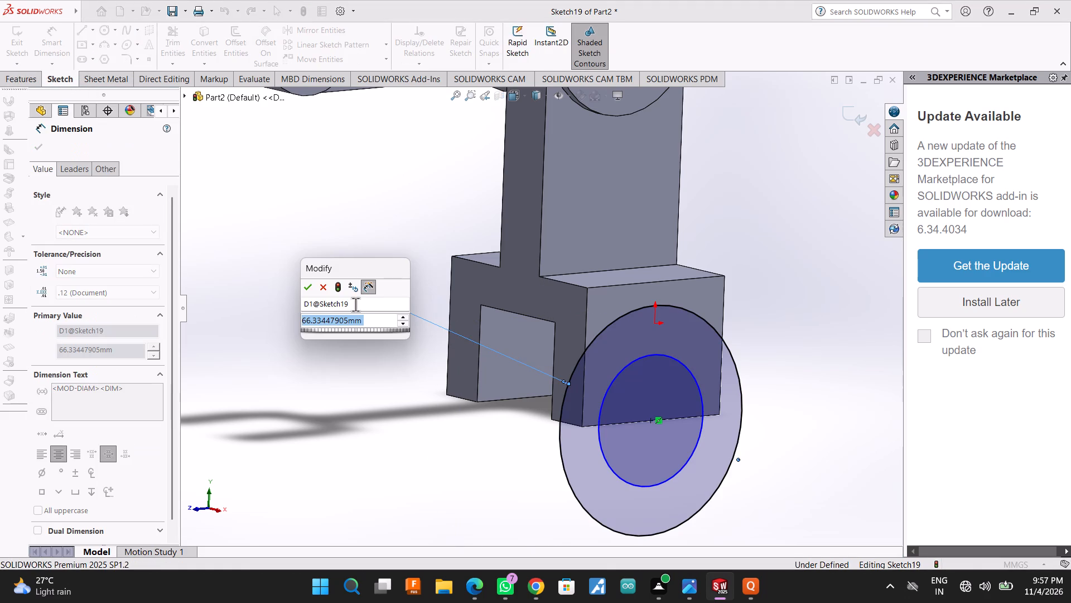
pyautogui.write('46')
pyautogui.press('Return')
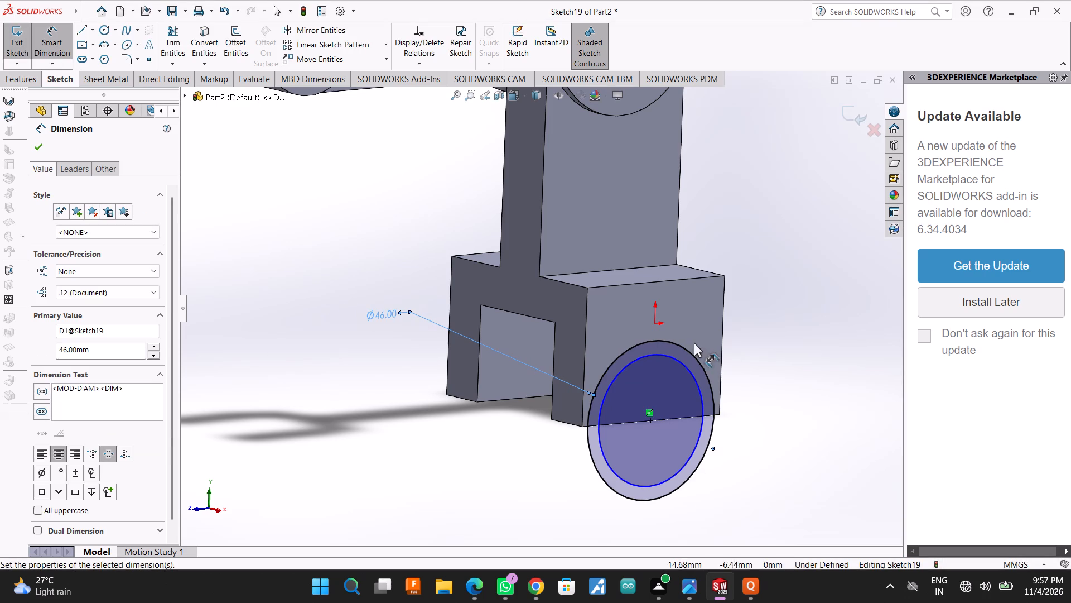
# Dimension the inner circle on the base leg to a diameter of 32 mm.
pyautogui.moveTo(799, 404); pyautogui.dragTo(754, 399, button='middle')
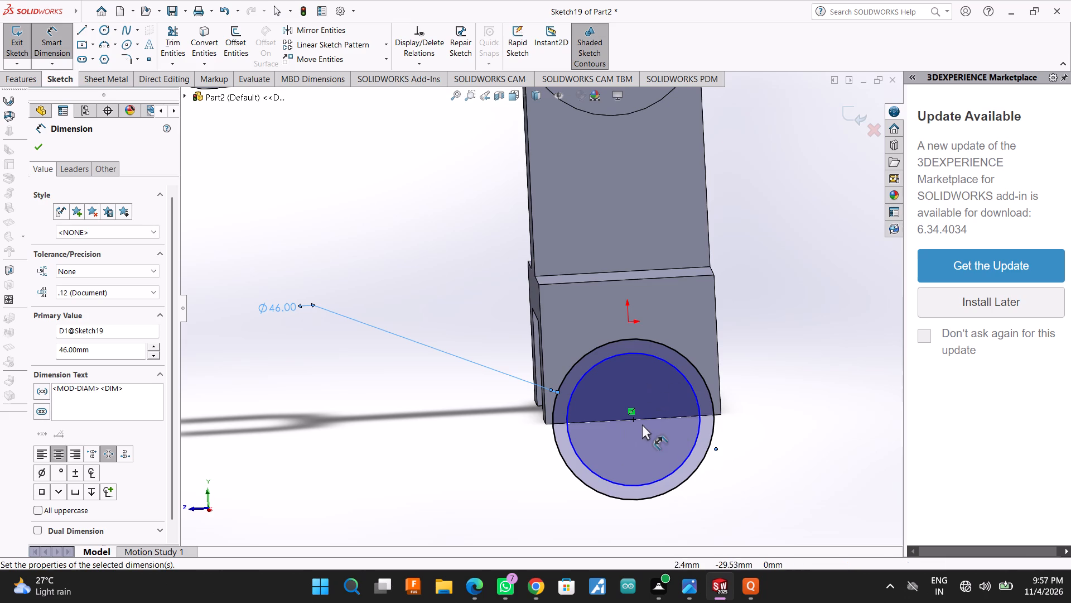
pyautogui.click(644, 487)
pyautogui.click(395, 462)
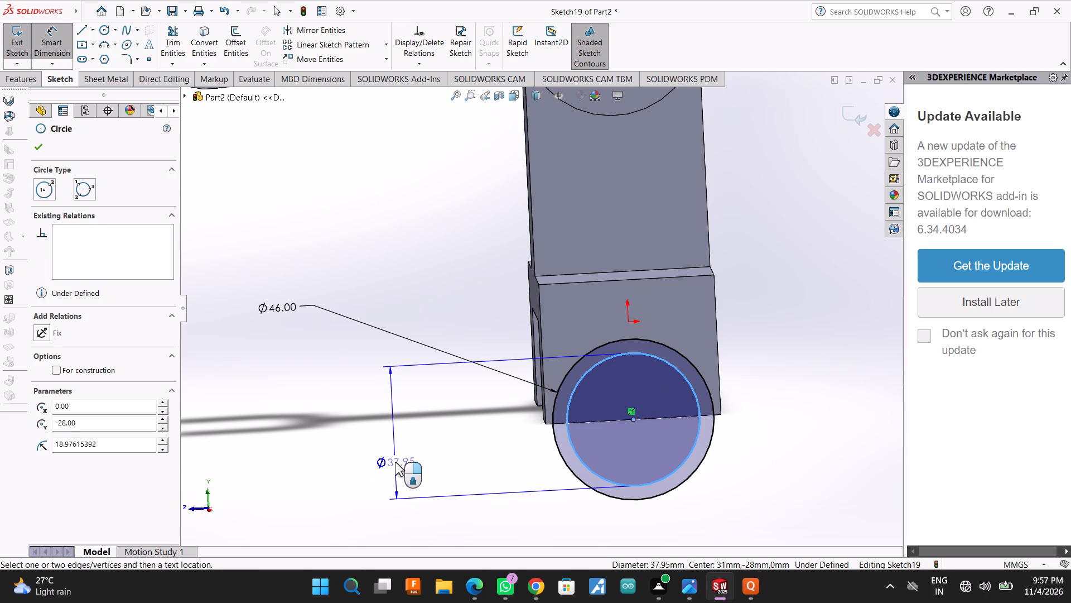
pyautogui.write('32')
pyautogui.press('Return')
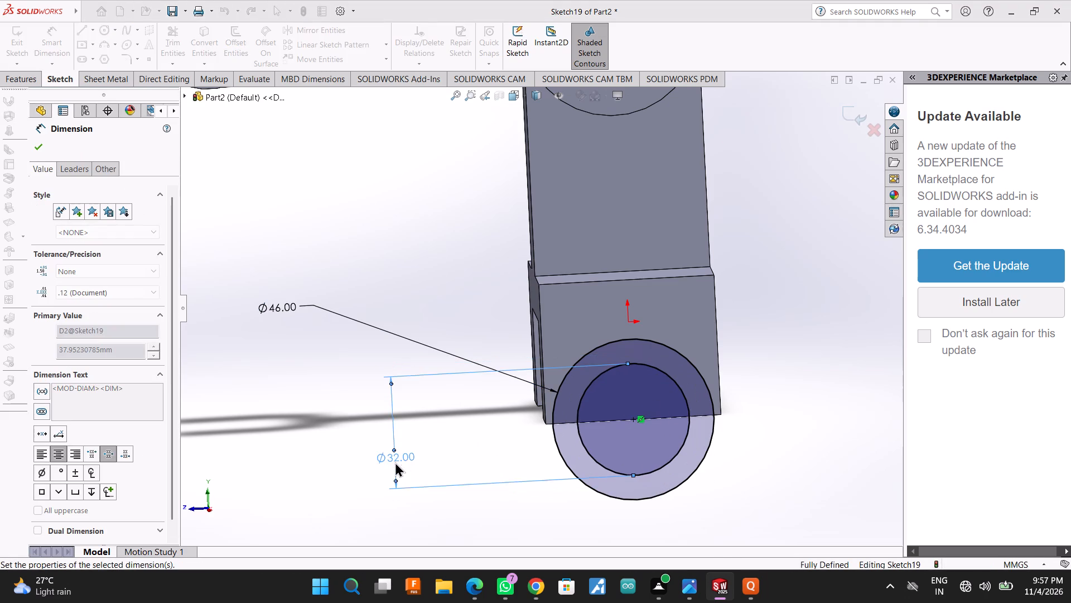
pyautogui.click(36, 146)
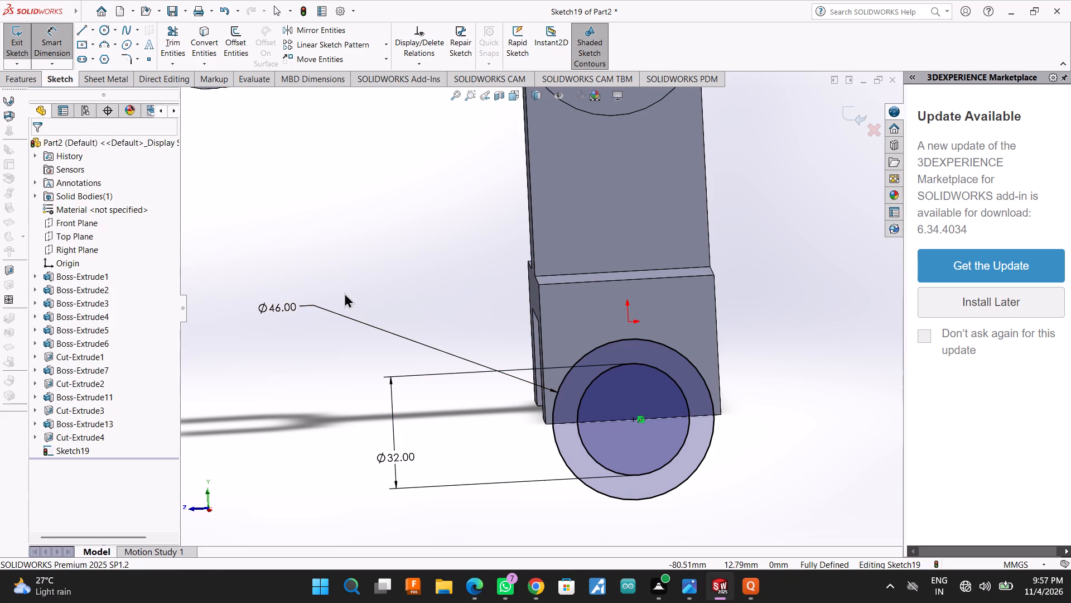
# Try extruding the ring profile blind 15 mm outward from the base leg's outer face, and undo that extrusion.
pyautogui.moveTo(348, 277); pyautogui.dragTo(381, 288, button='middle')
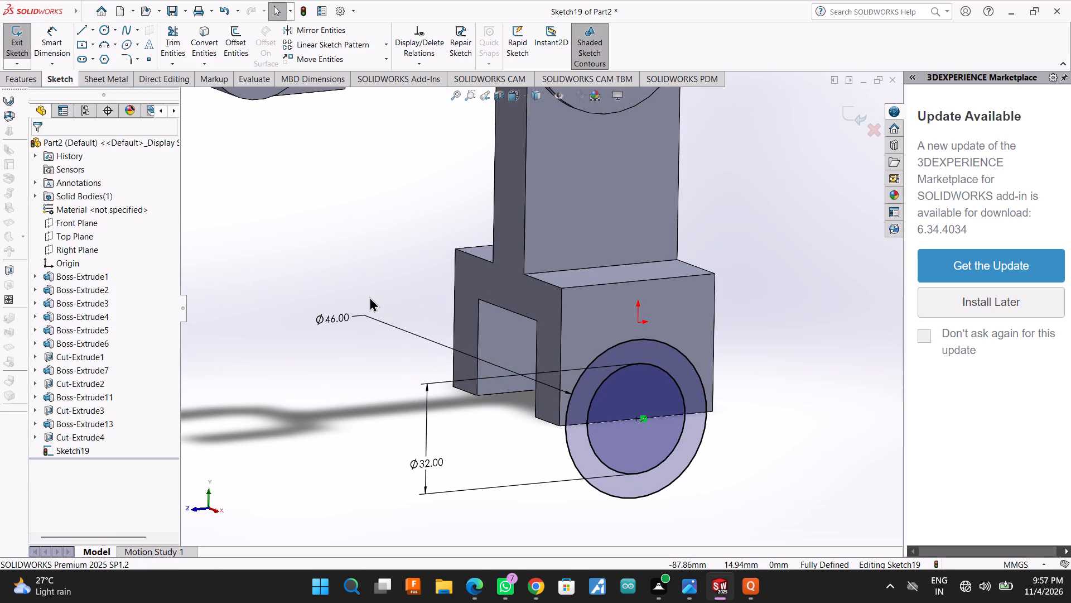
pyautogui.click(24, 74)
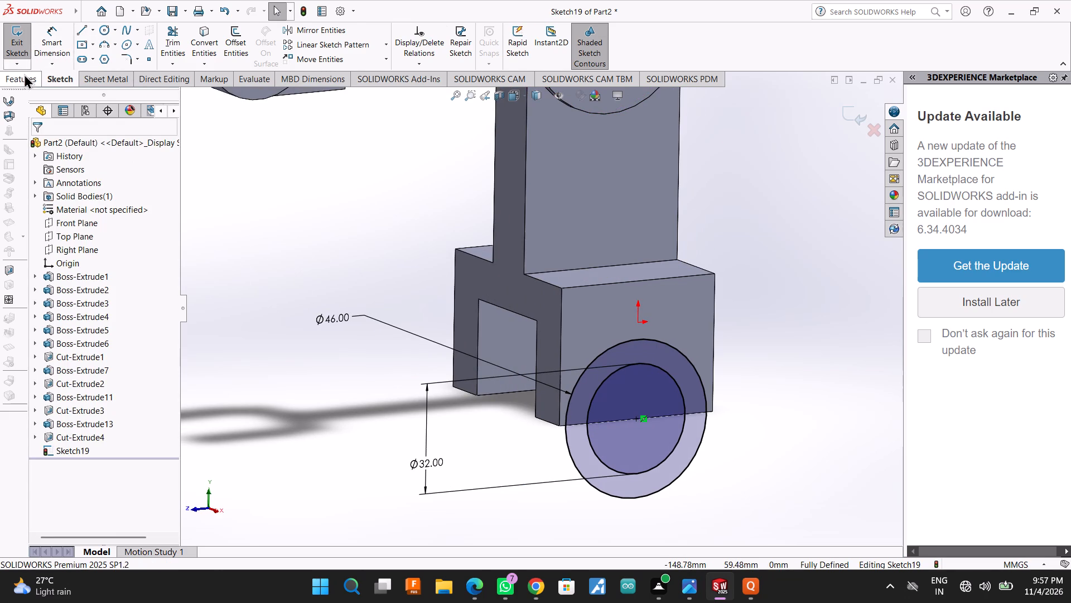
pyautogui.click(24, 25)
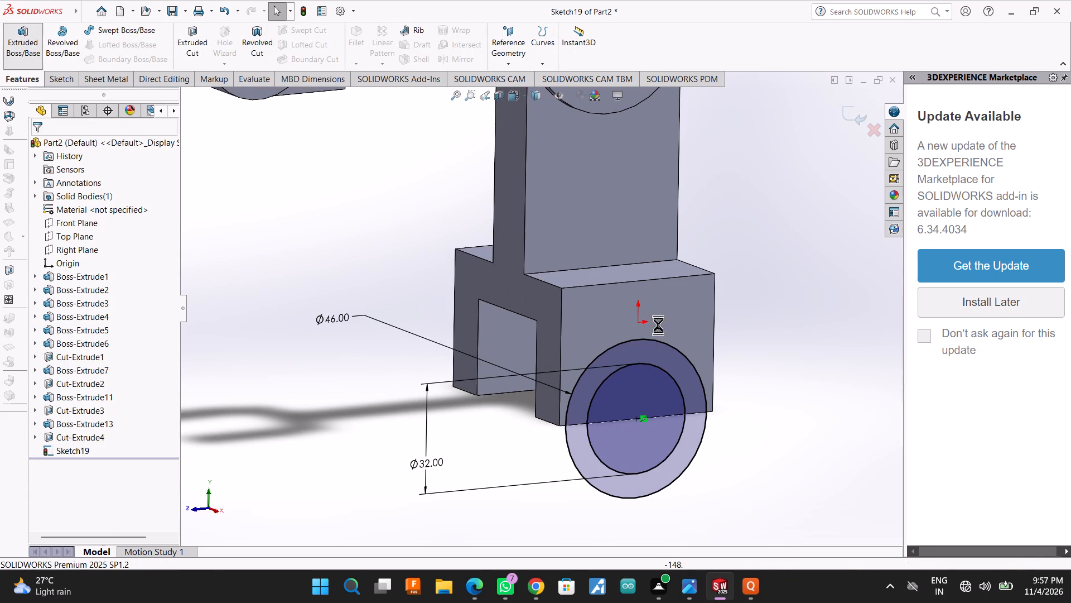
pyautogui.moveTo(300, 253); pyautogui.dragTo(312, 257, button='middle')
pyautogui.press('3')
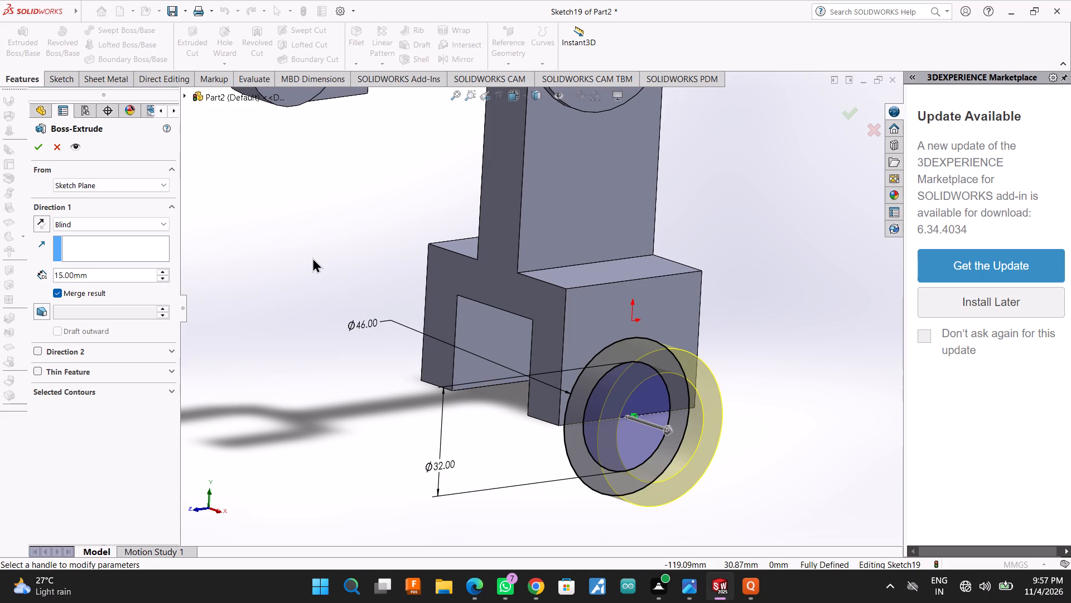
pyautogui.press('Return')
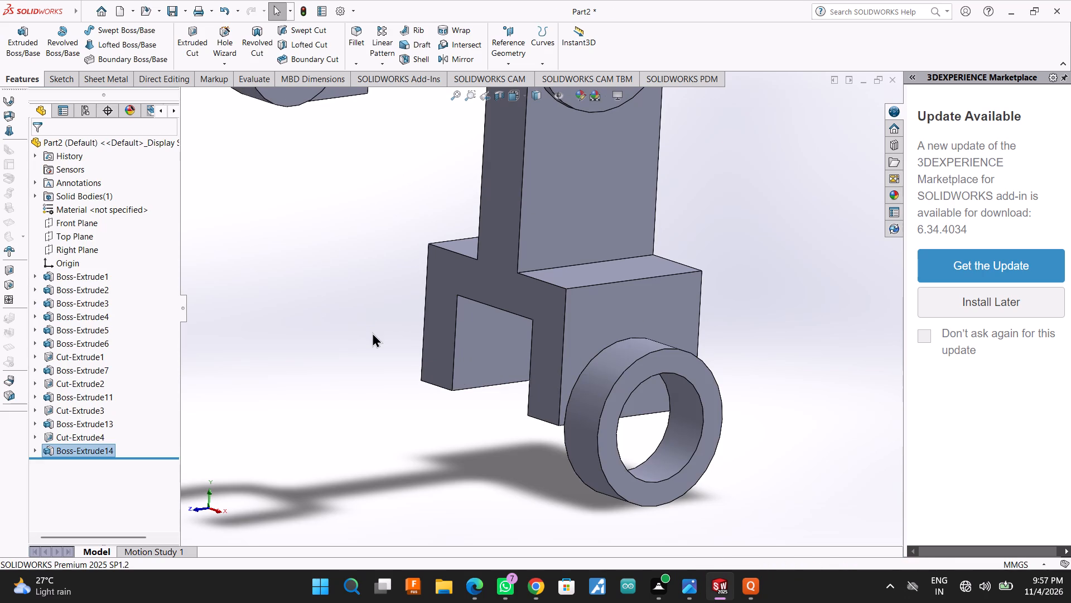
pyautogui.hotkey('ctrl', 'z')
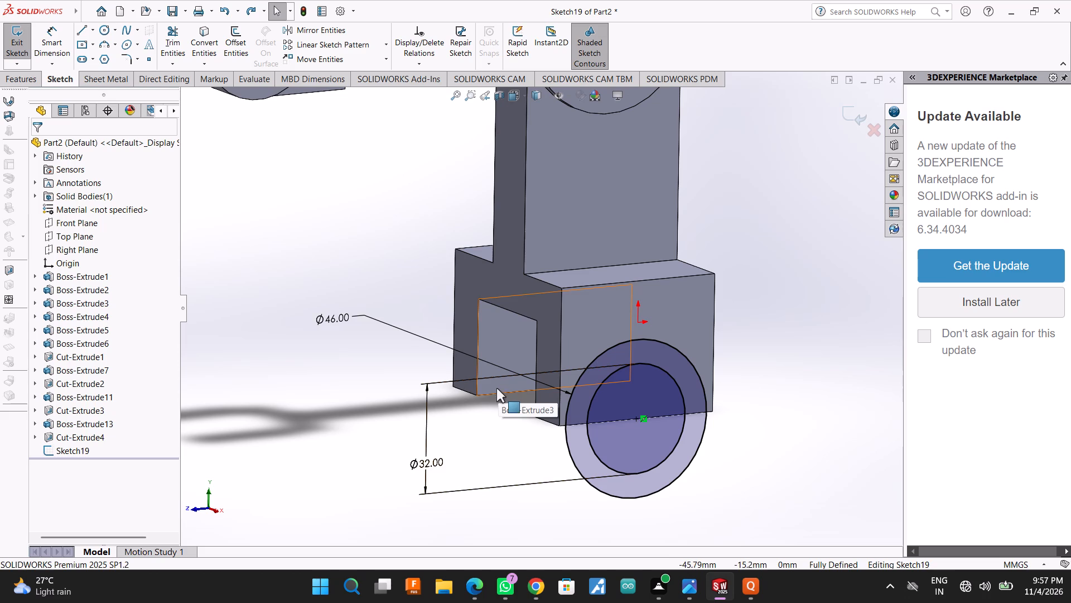
# Extrude the ring profile blind 3 mm outward and 15 mm in the second direction through the base leg, merging the result.
pyautogui.click(9, 76)
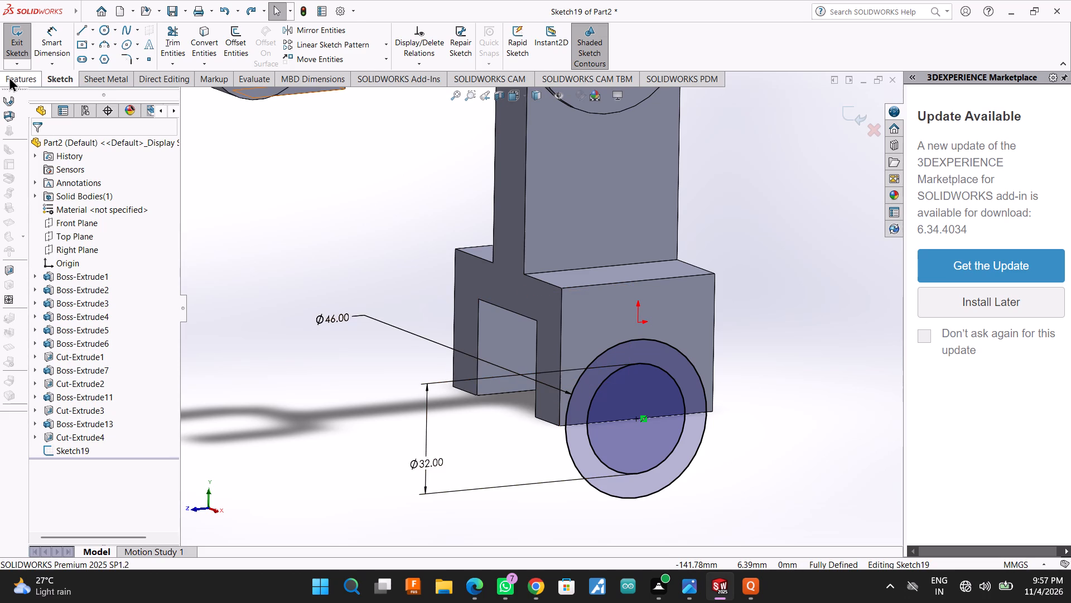
pyautogui.click(21, 28)
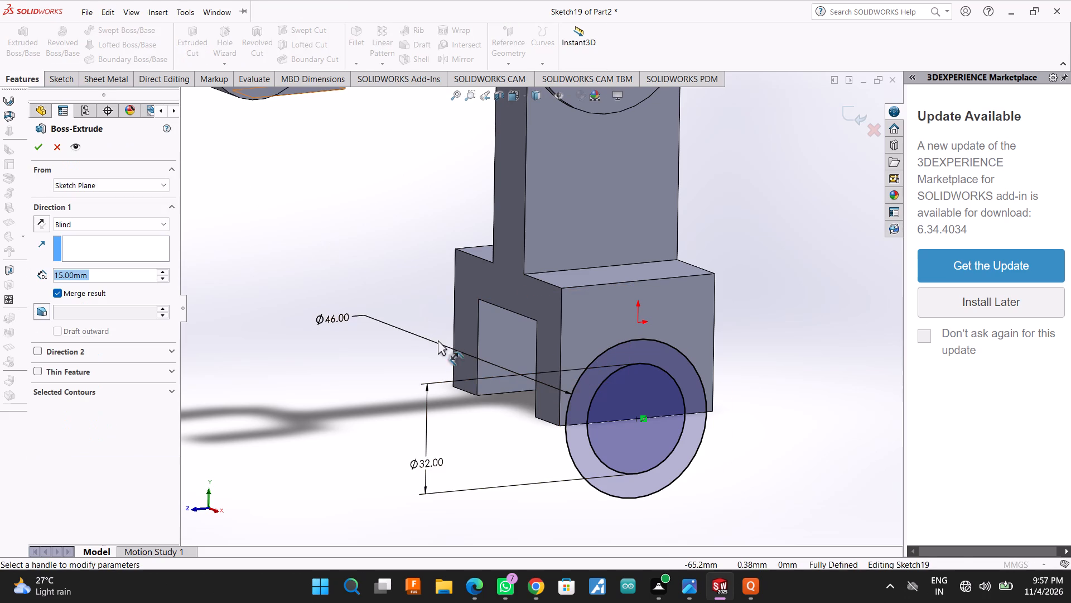
pyautogui.doubleClick(103, 274)
pyautogui.press('3')
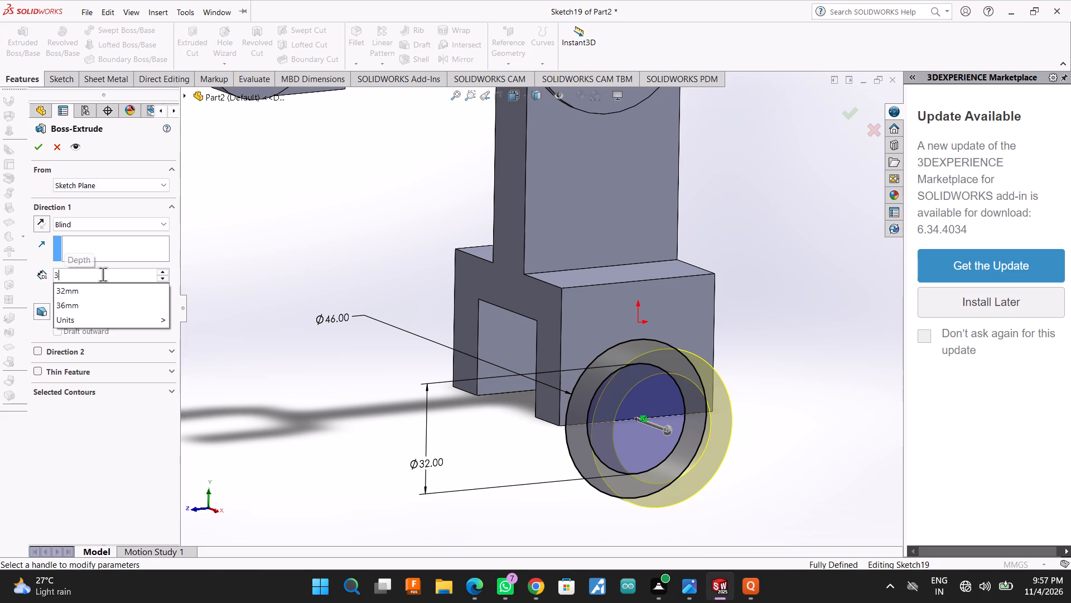
pyautogui.press('Return')
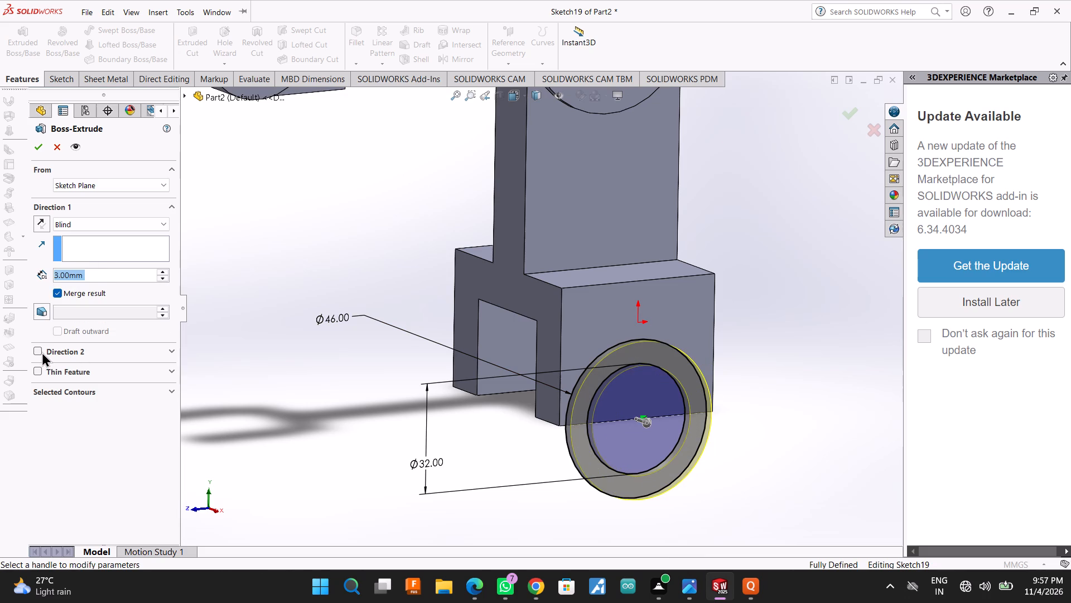
pyautogui.click(41, 351)
pyautogui.doubleClick(93, 385)
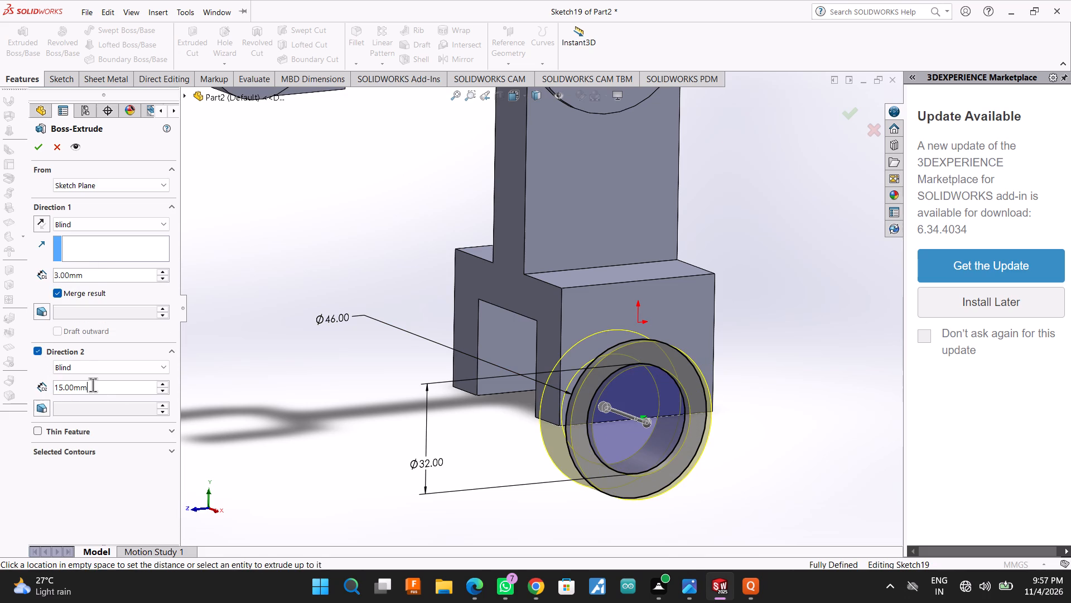
pyautogui.moveTo(281, 310); pyautogui.dragTo(329, 330, button='middle')
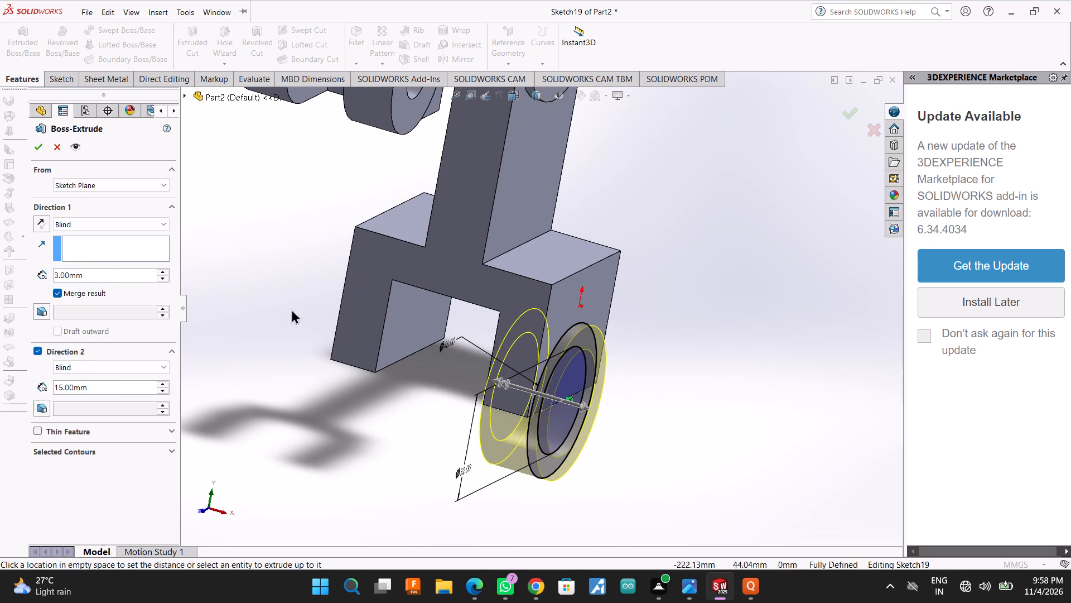
pyautogui.click(40, 151)
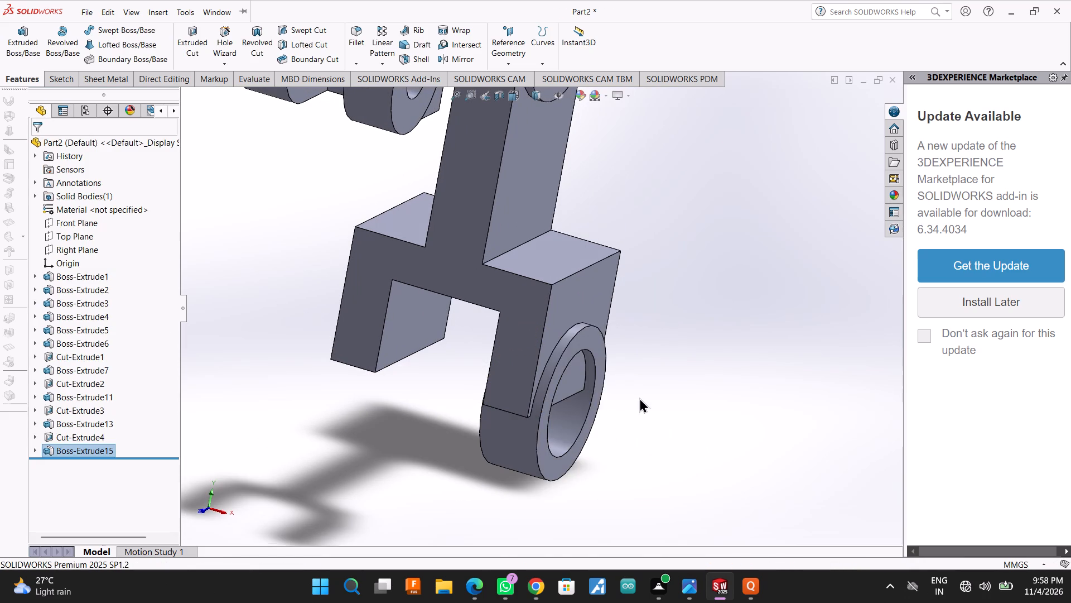
# On the leg ring's outer face, sketch a circle of 16 mm radius centred on and matching its bore.
pyautogui.moveTo(672, 358); pyautogui.dragTo(644, 370, button='middle')
pyautogui.click(617, 374)
pyautogui.click(665, 335)
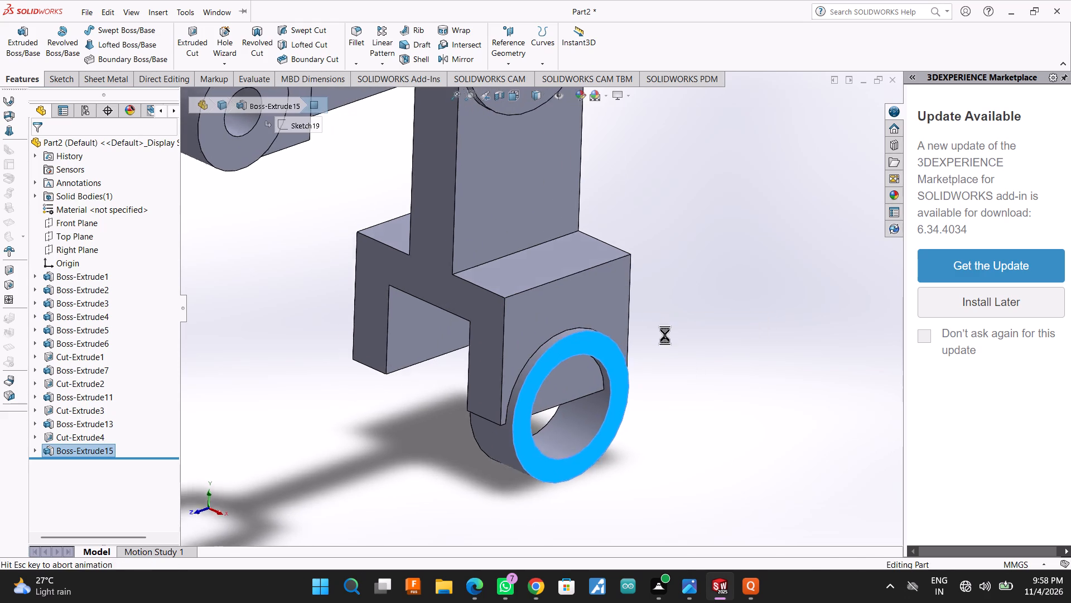
pyautogui.click(103, 27)
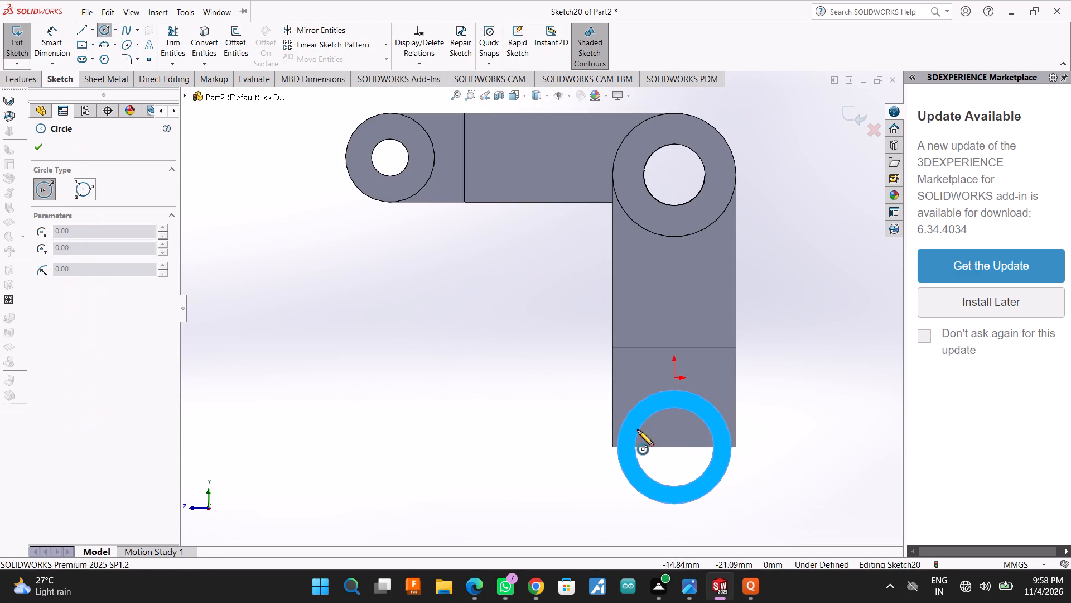
pyautogui.click(672, 447)
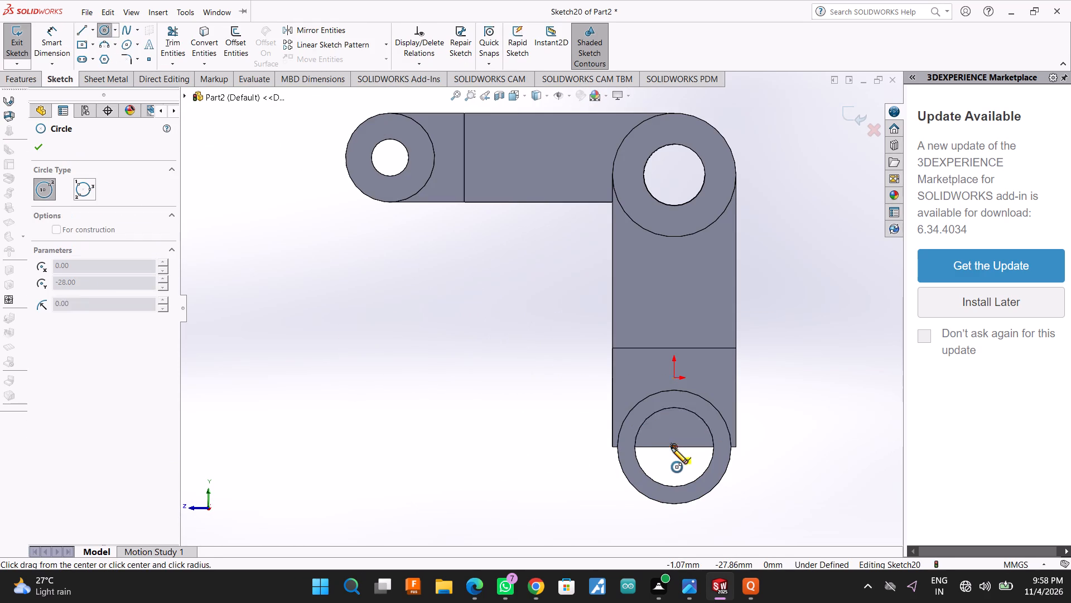
pyautogui.click(669, 411)
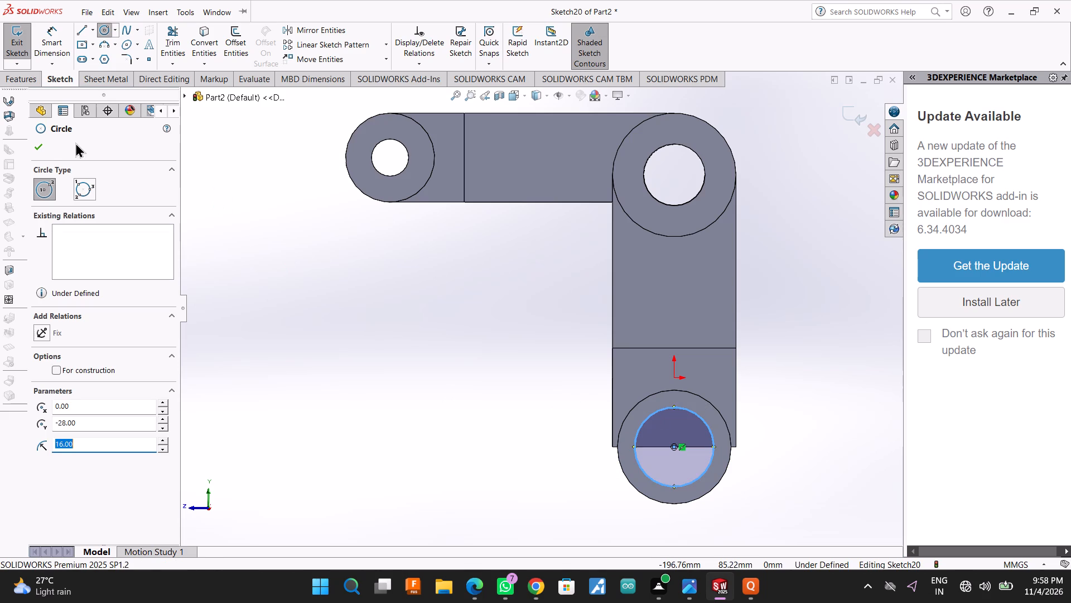
pyautogui.click(42, 142)
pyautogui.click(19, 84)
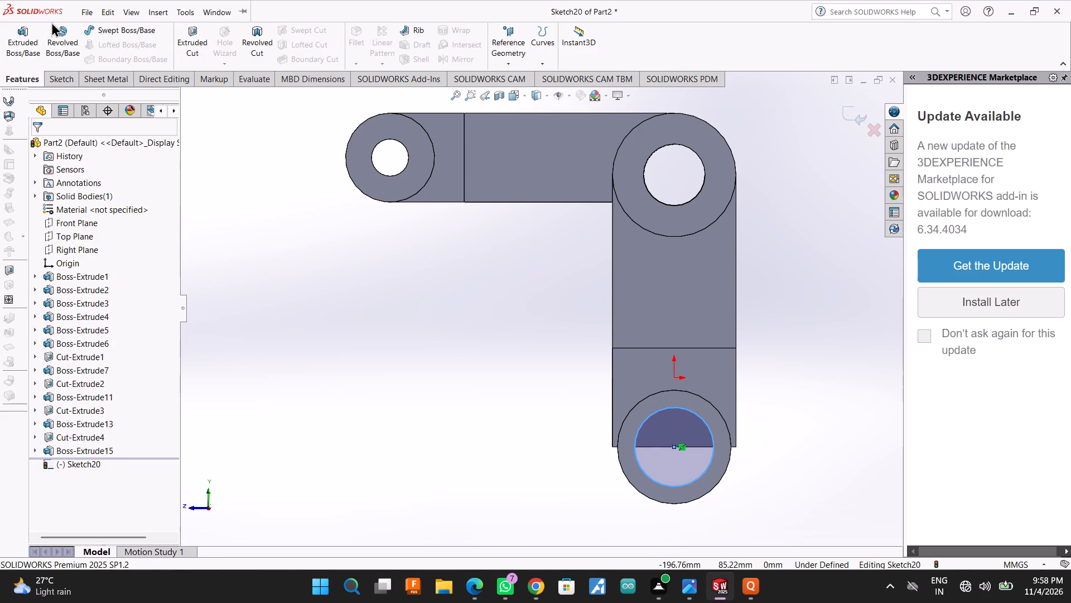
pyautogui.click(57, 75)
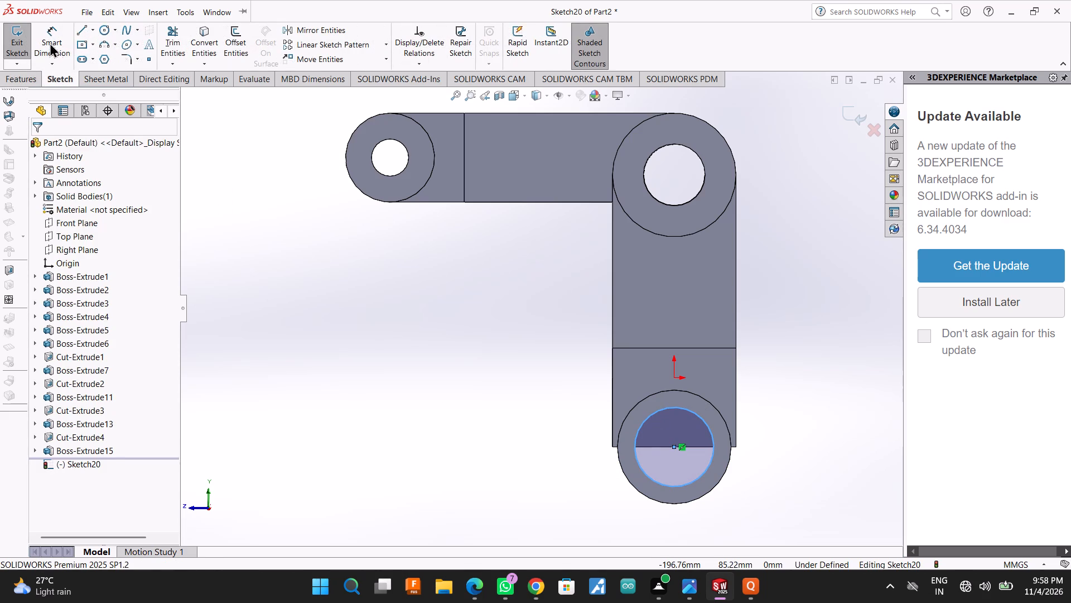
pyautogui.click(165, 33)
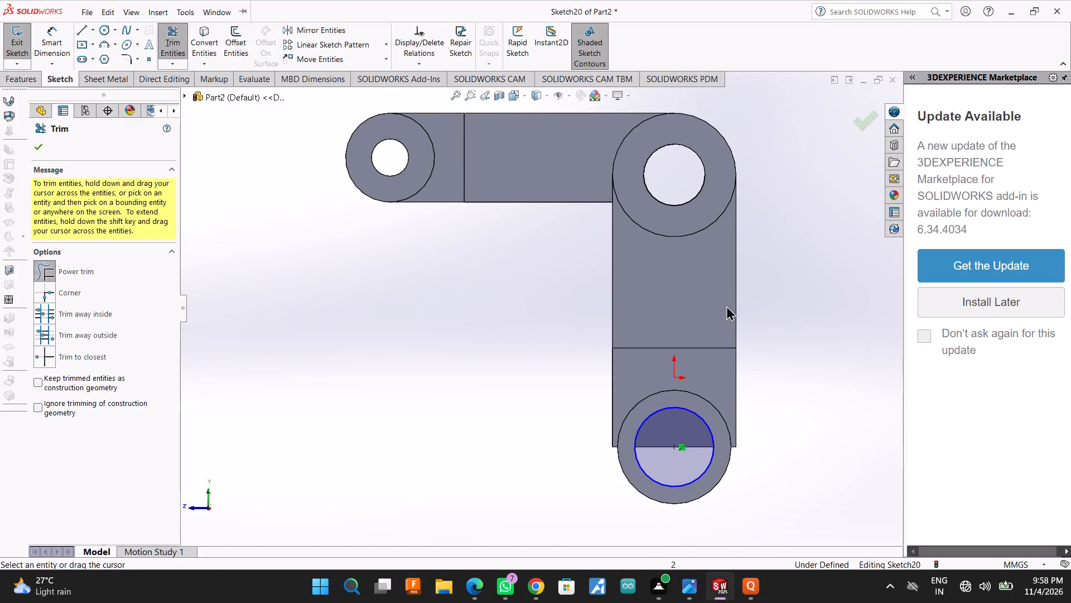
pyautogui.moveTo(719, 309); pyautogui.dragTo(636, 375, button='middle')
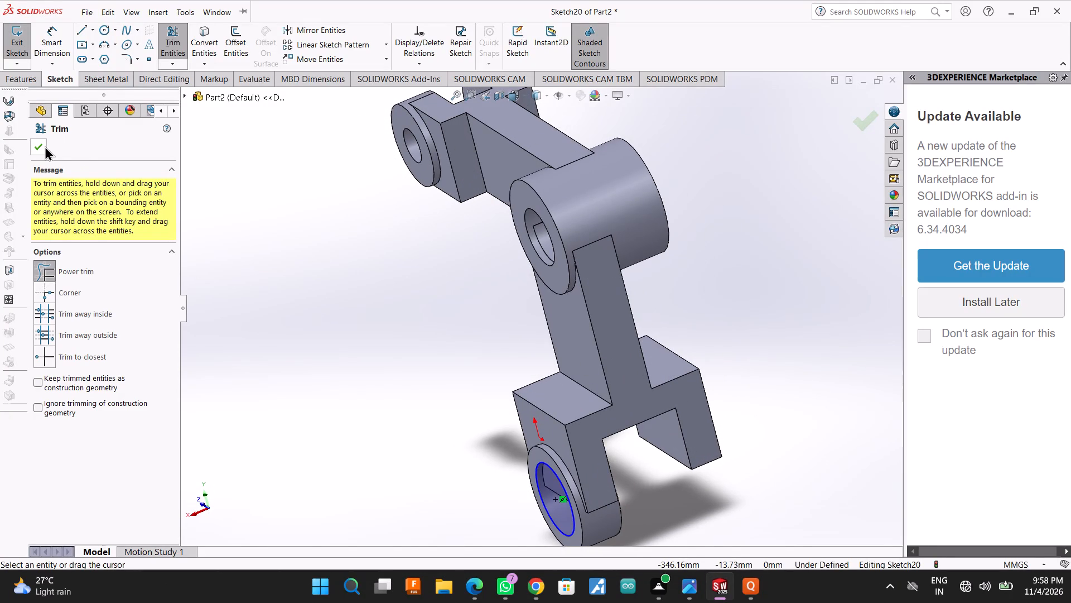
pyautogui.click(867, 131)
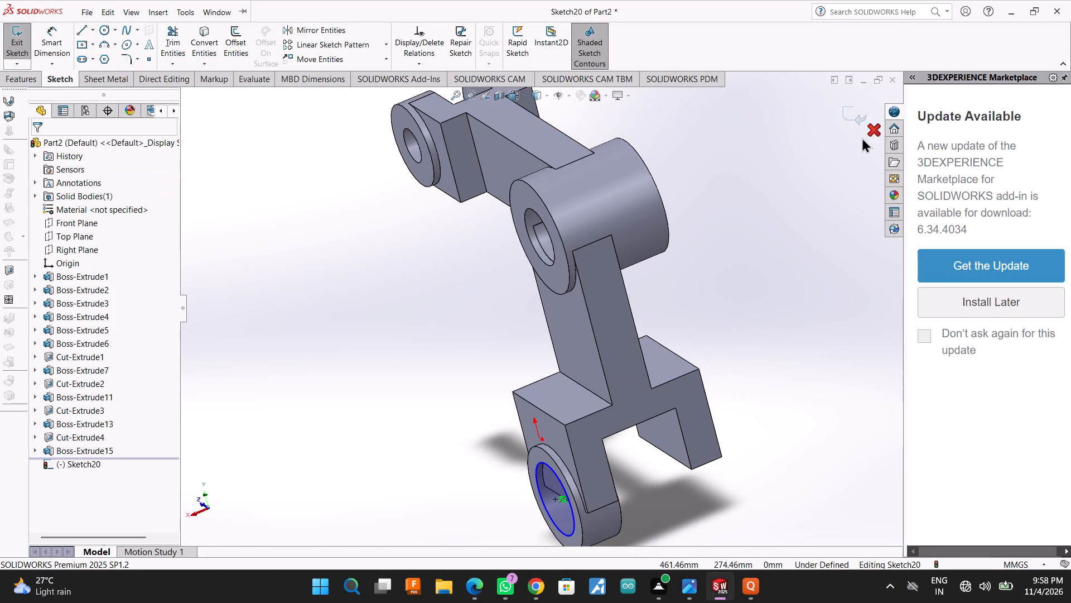
# Cut-extrude the bore circle blind 15 mm into the base leg's ring.
pyautogui.click(0, 80)
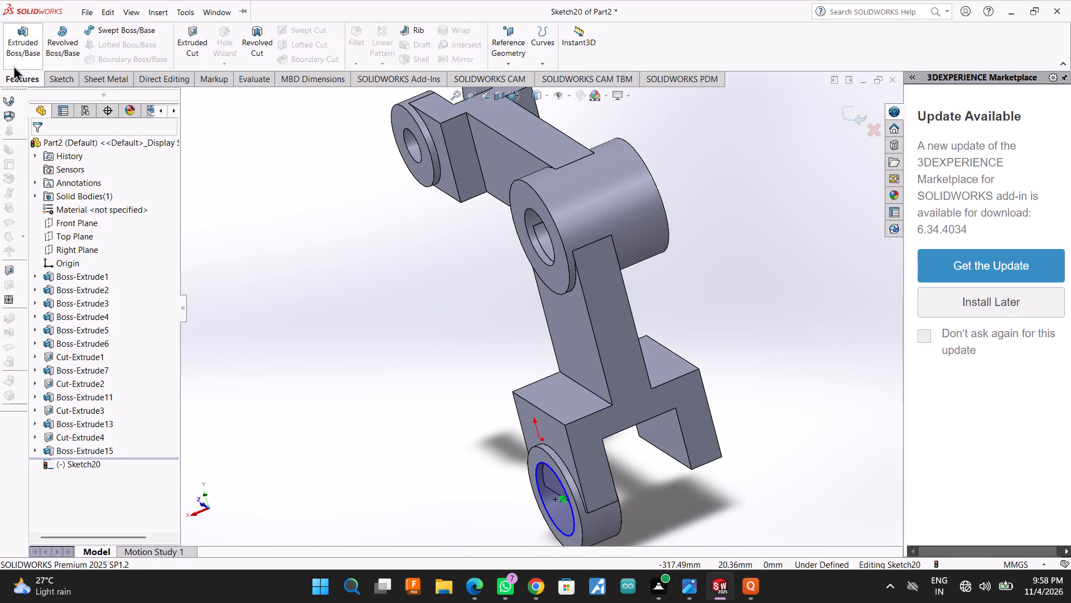
pyautogui.click(183, 31)
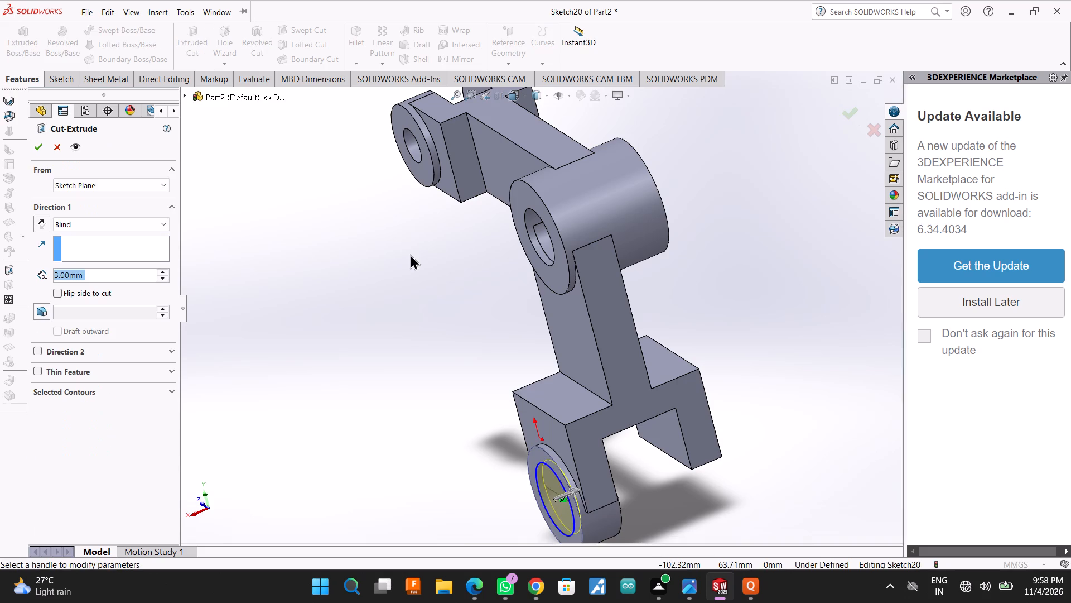
pyautogui.scroll(1, 425, 262)
pyautogui.doubleClick(138, 269)
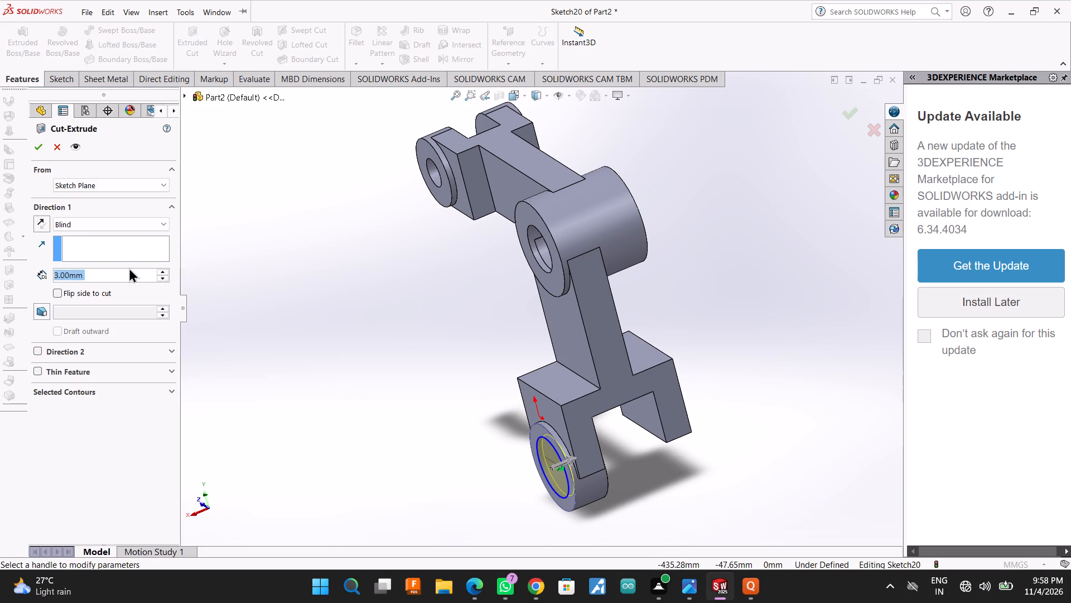
pyautogui.write('15')
pyautogui.press('Return')
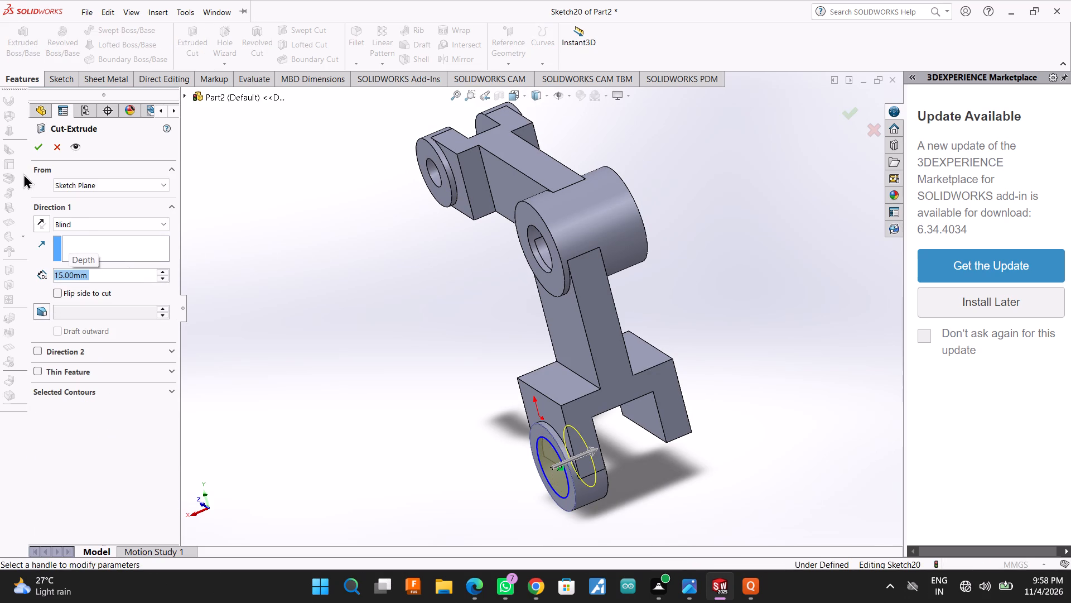
pyautogui.click(35, 149)
# On the half-disc face left inside the leg ring's bore, sketch a 16 mm radius circle centred on the bore.
pyautogui.moveTo(710, 305); pyautogui.dragTo(694, 281, button='middle')
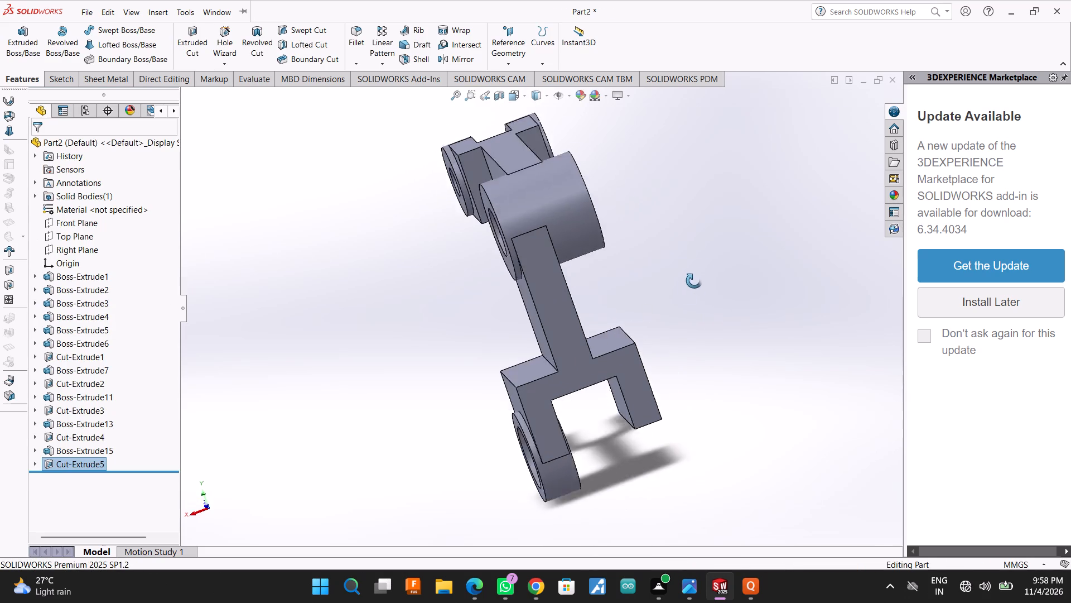
pyautogui.moveTo(694, 281); pyautogui.dragTo(755, 233, button='middle')
pyautogui.scroll(-2, 685, 336)
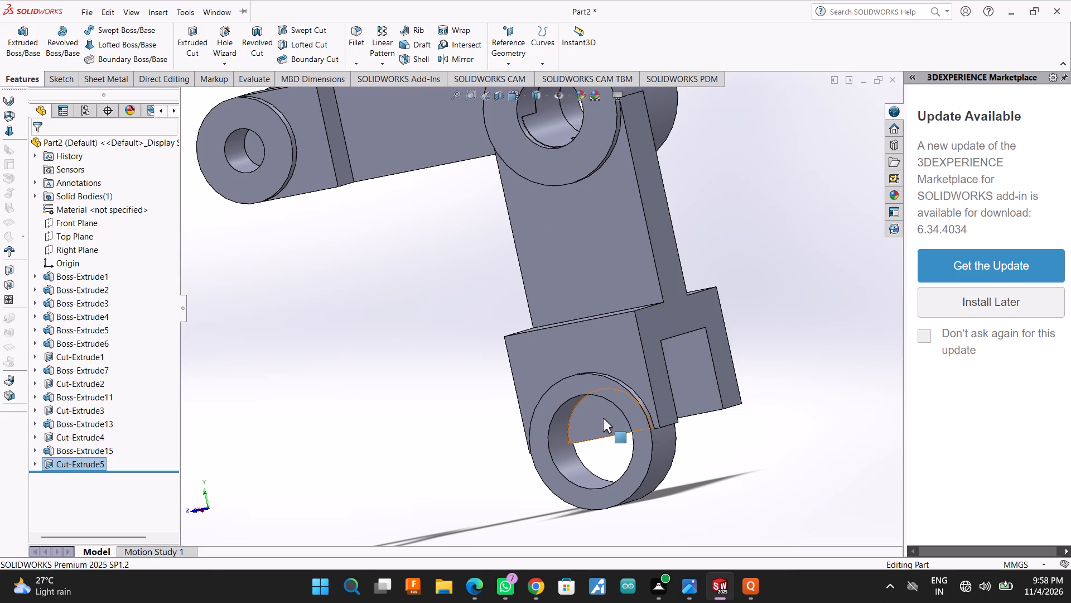
pyautogui.click(599, 419)
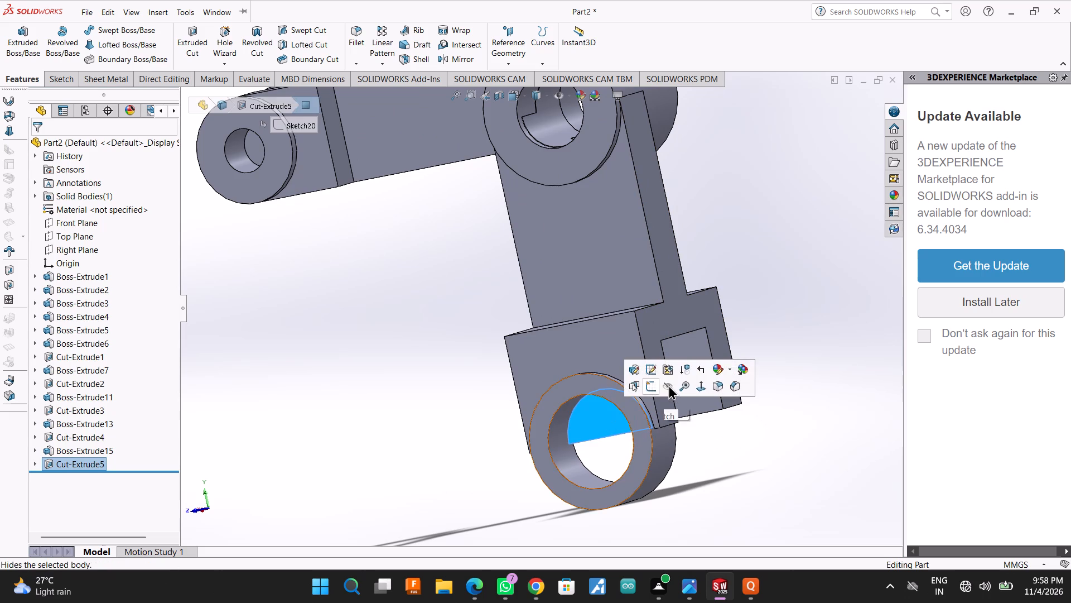
pyautogui.click(658, 386)
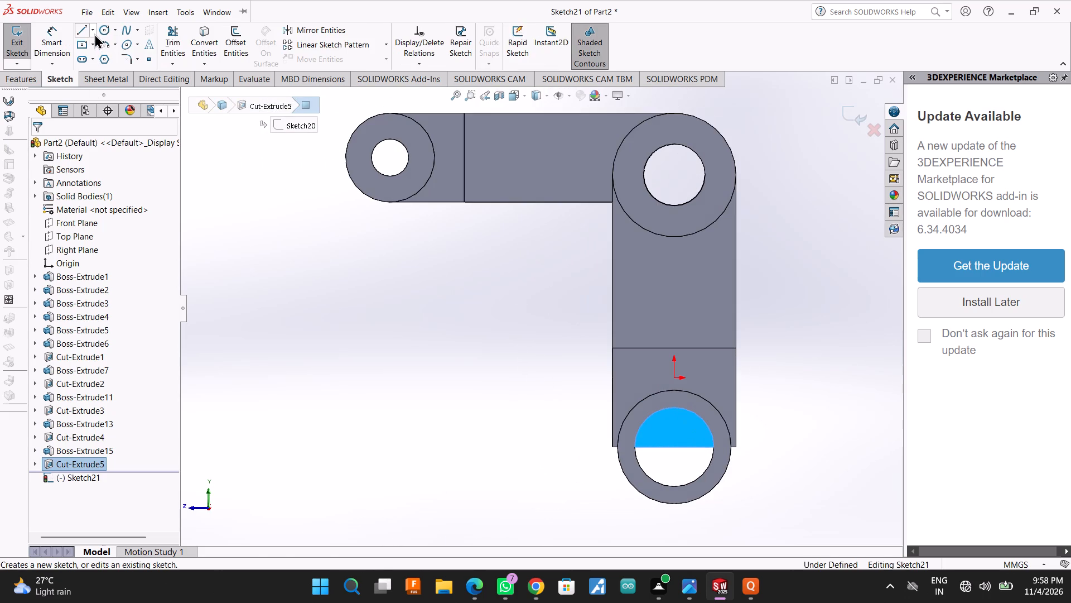
pyautogui.click(102, 33)
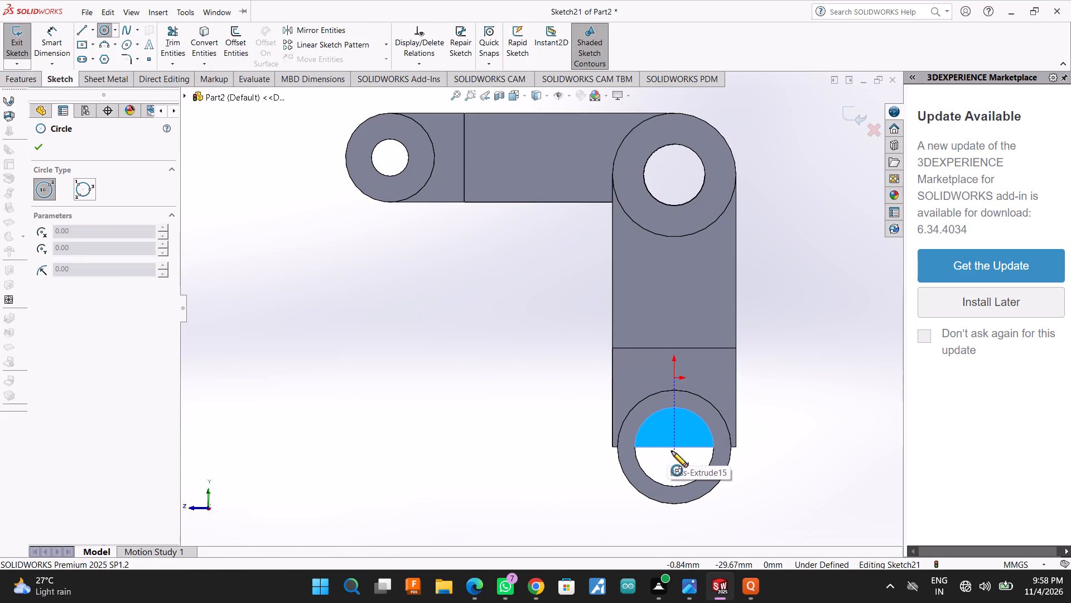
pyautogui.click(671, 449)
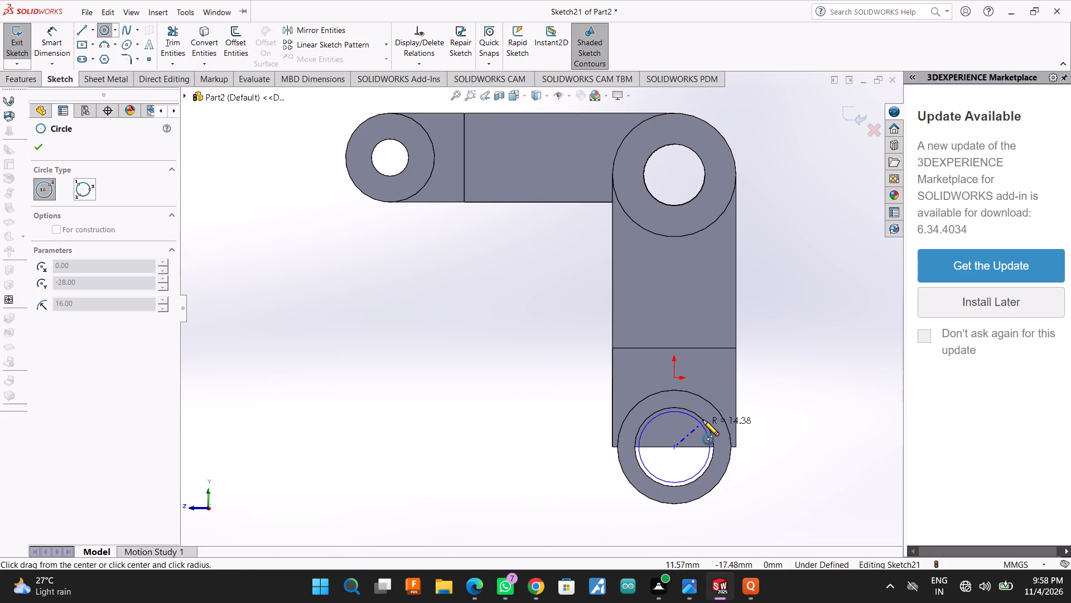
pyautogui.click(703, 420)
pyautogui.click(40, 150)
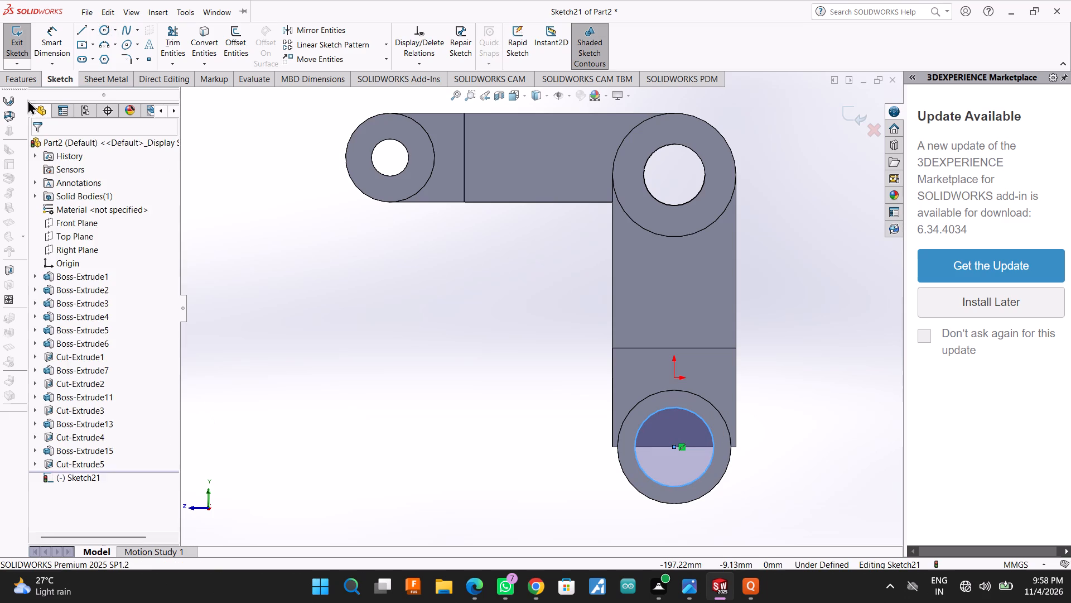
# Cut-extrude the bore circle blind 12 mm through the remaining material of the base leg.
pyautogui.click(17, 81)
pyautogui.click(185, 42)
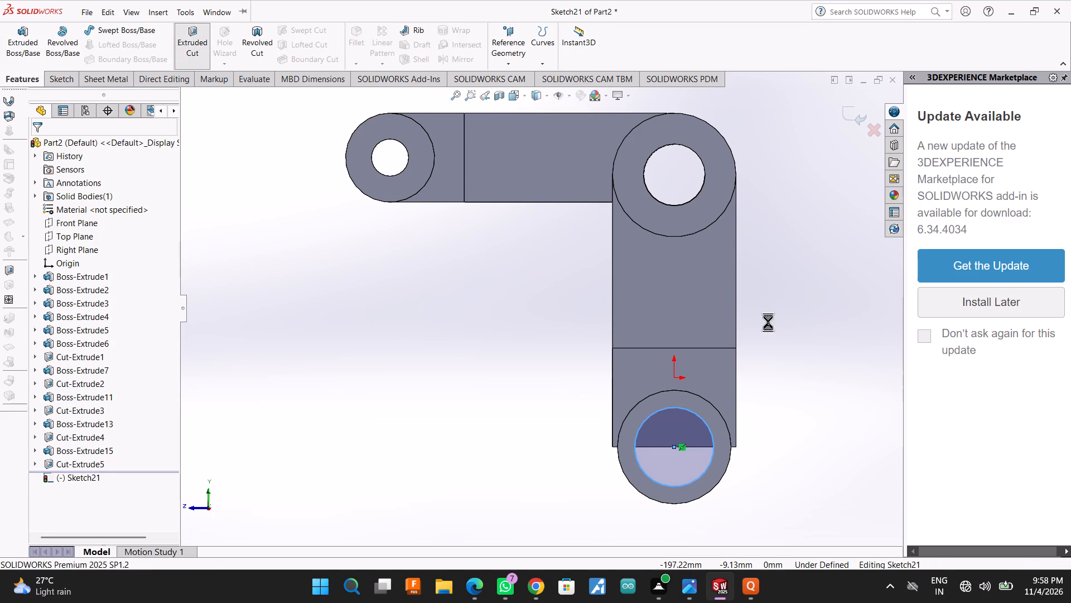
pyautogui.moveTo(790, 298); pyautogui.dragTo(708, 407, button='middle')
pyautogui.doubleClick(106, 270)
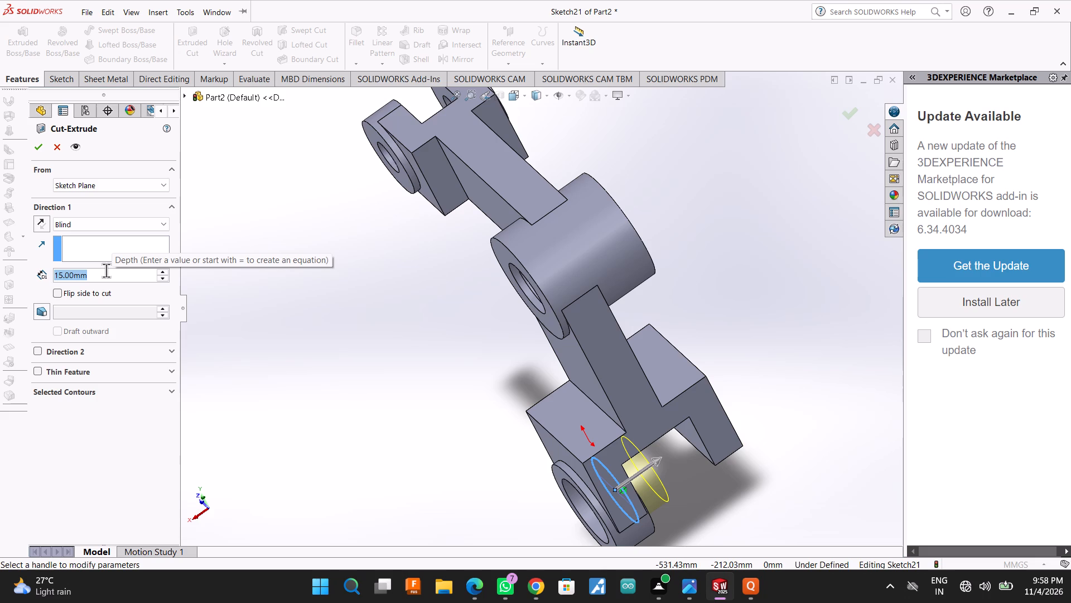
pyautogui.write('12')
pyautogui.press('Return')
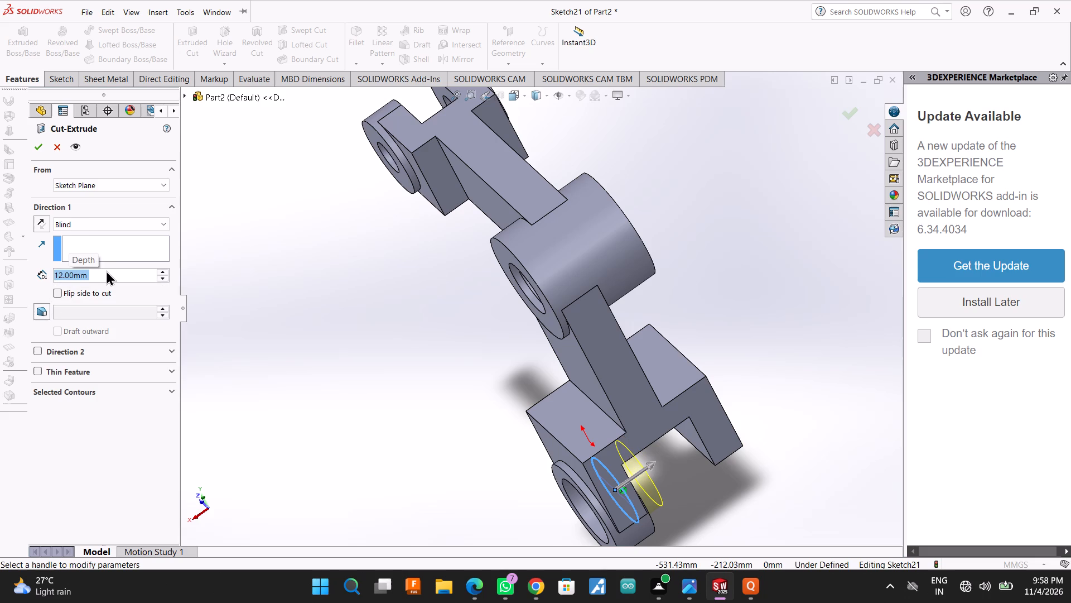
pyautogui.click(33, 149)
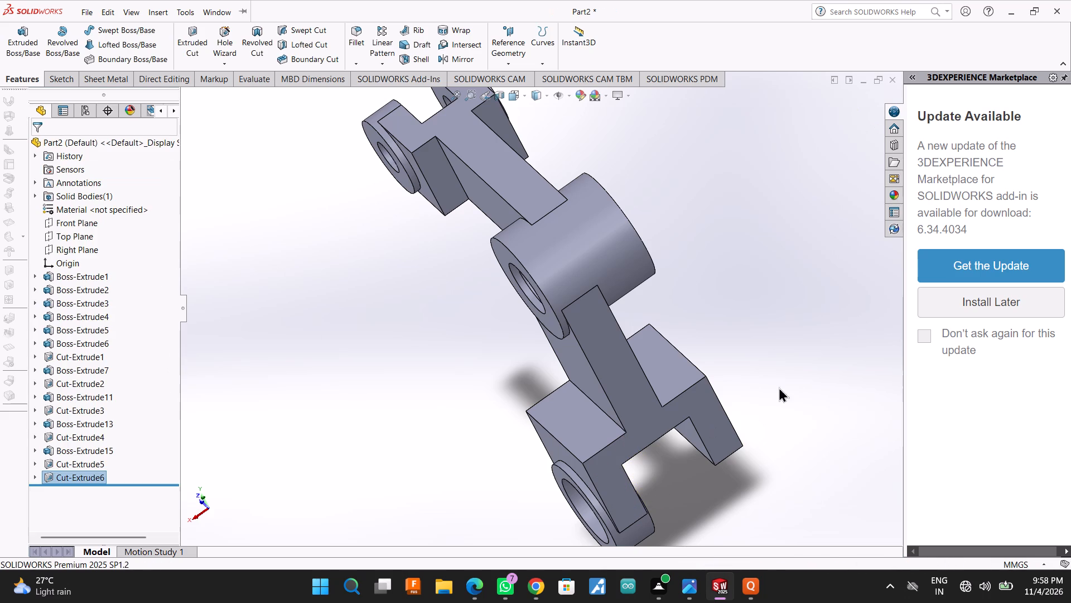
# On the other base leg's outer face, sketch concentric circles of 23 mm and 16 mm radius centred on the lower edge's midpoint.
pyautogui.middleClick(799, 344)
pyautogui.moveTo(790, 342); pyautogui.dragTo(794, 337, button='middle')
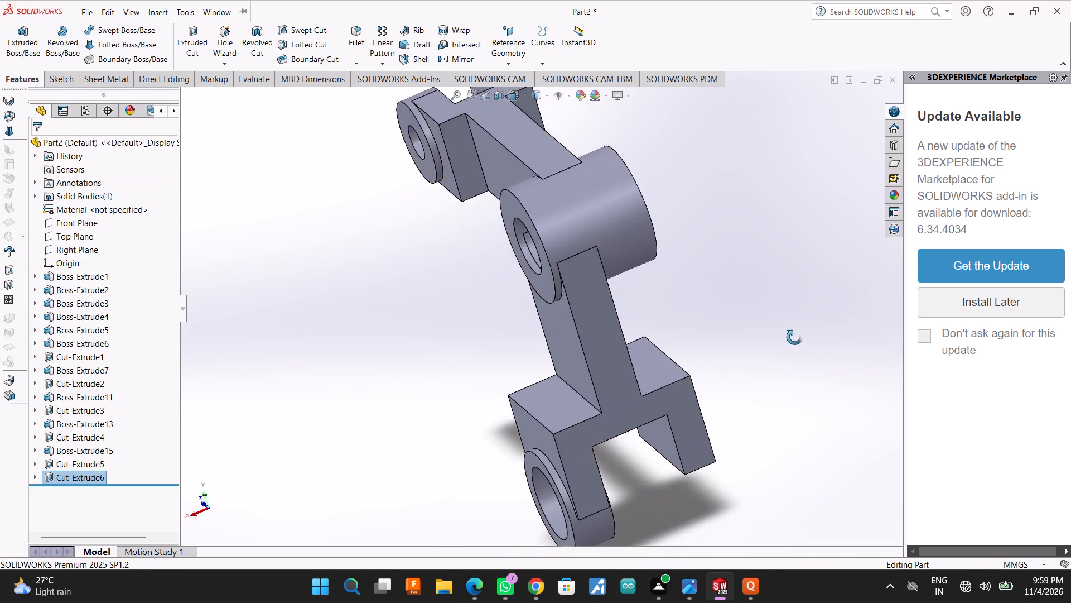
pyautogui.moveTo(794, 337); pyautogui.dragTo(847, 262, button='middle')
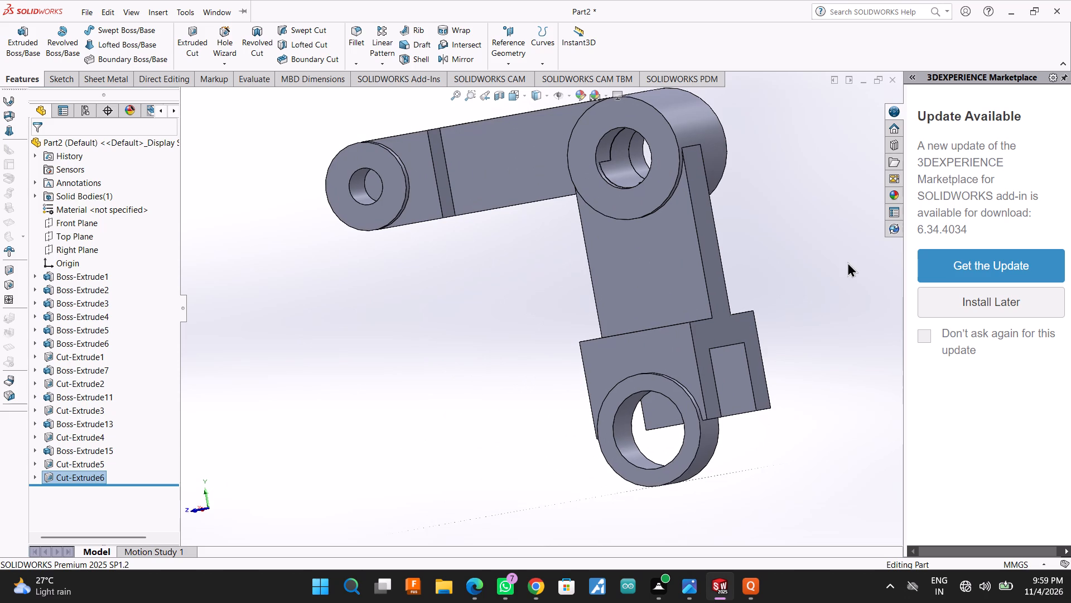
pyautogui.moveTo(847, 262); pyautogui.dragTo(628, 365, button='middle')
pyautogui.click(439, 420)
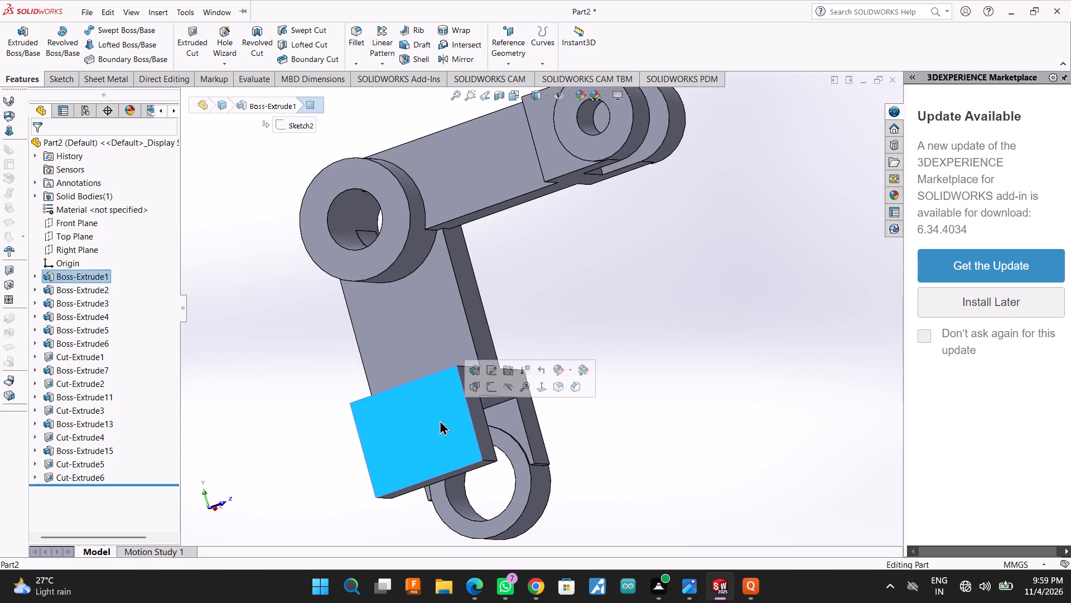
pyautogui.click(484, 386)
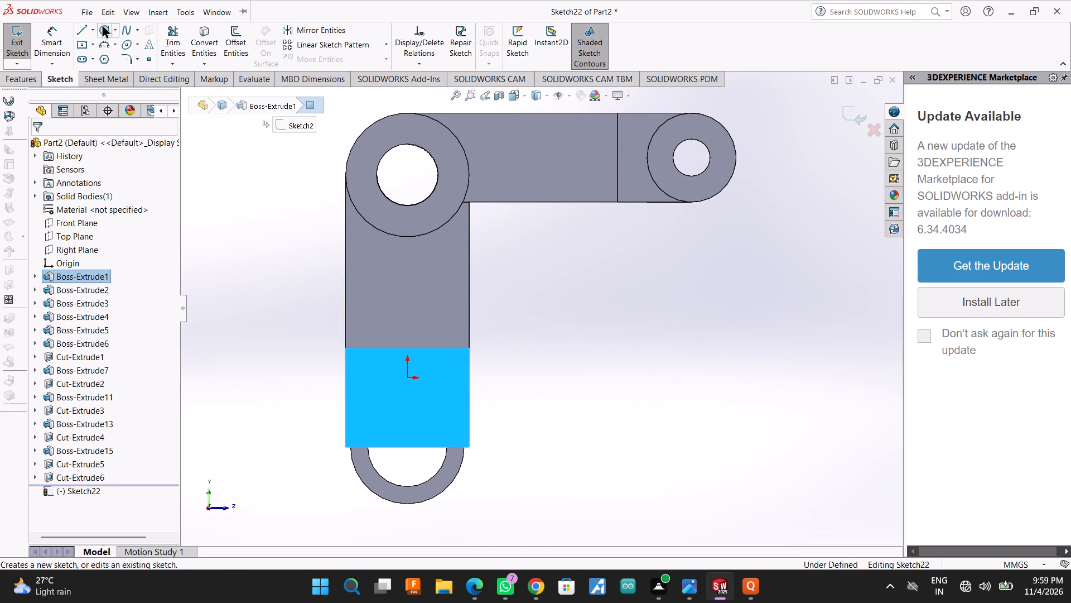
pyautogui.click(102, 23)
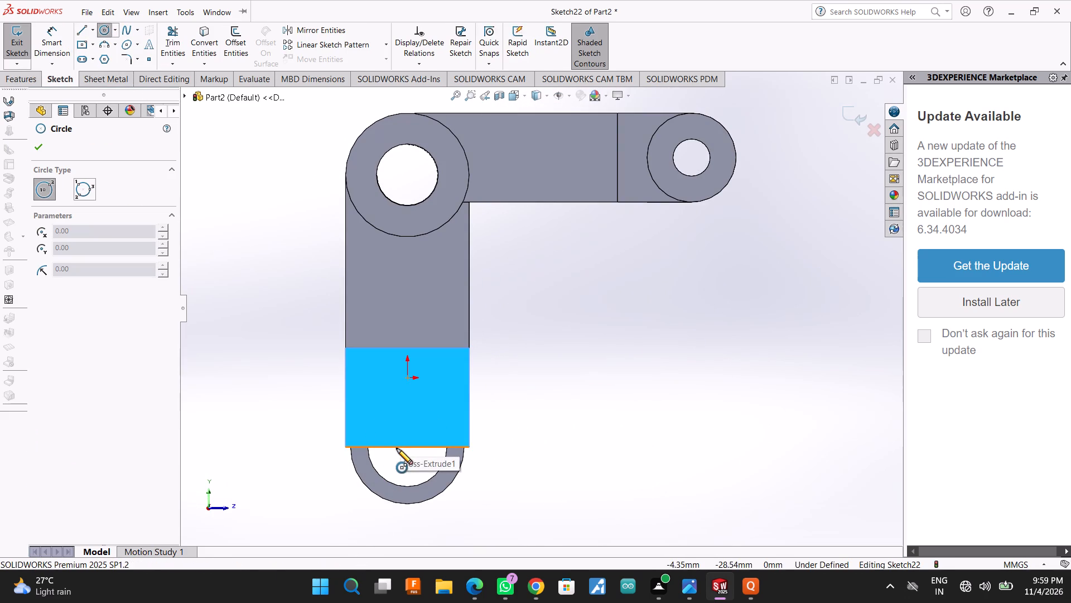
pyautogui.click(407, 448)
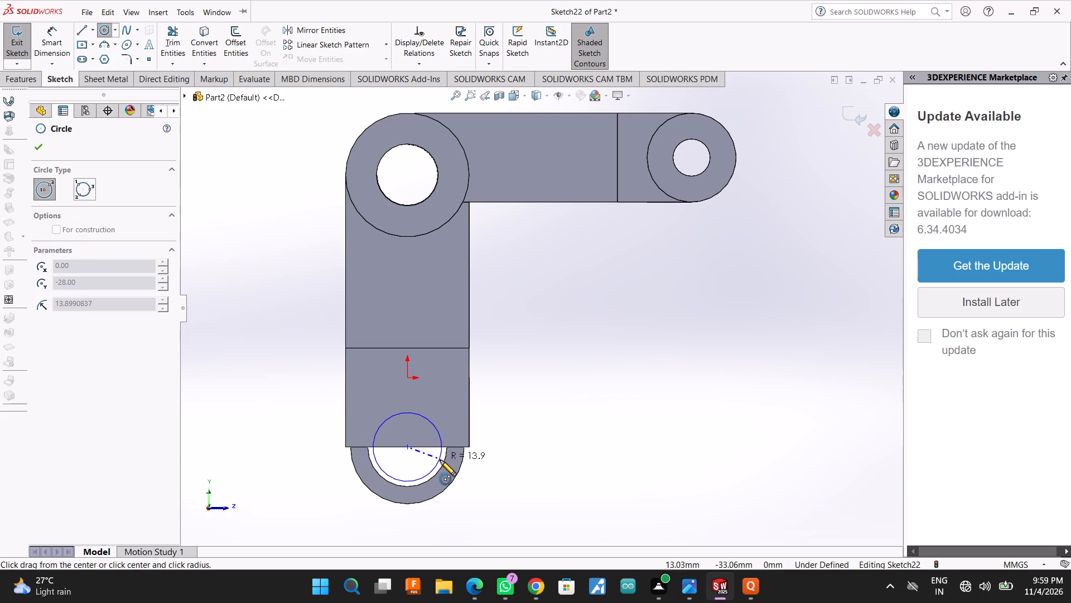
pyautogui.click(456, 481)
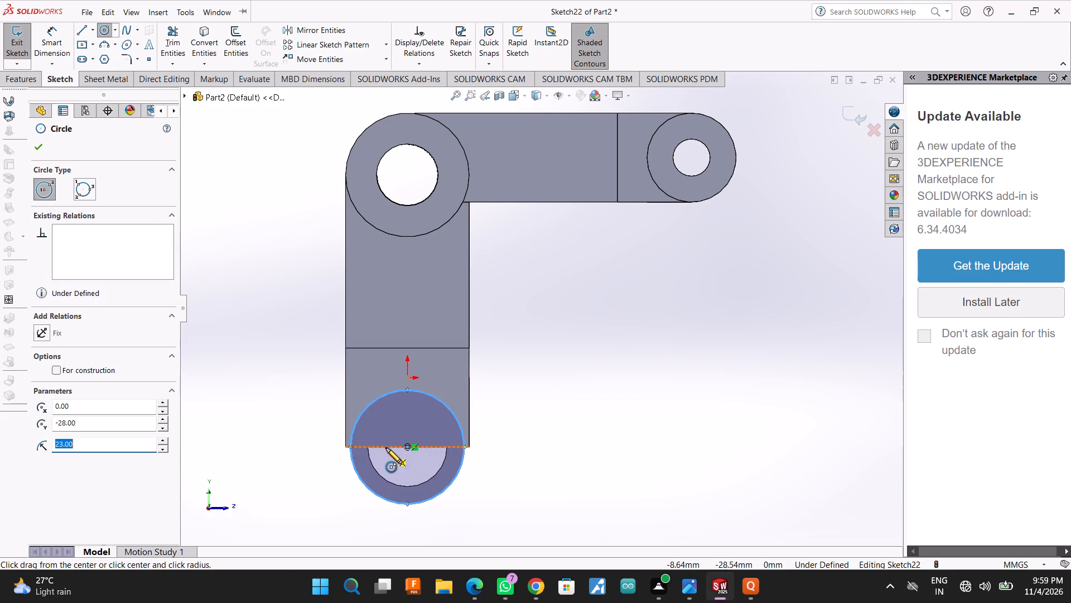
pyautogui.click(406, 447)
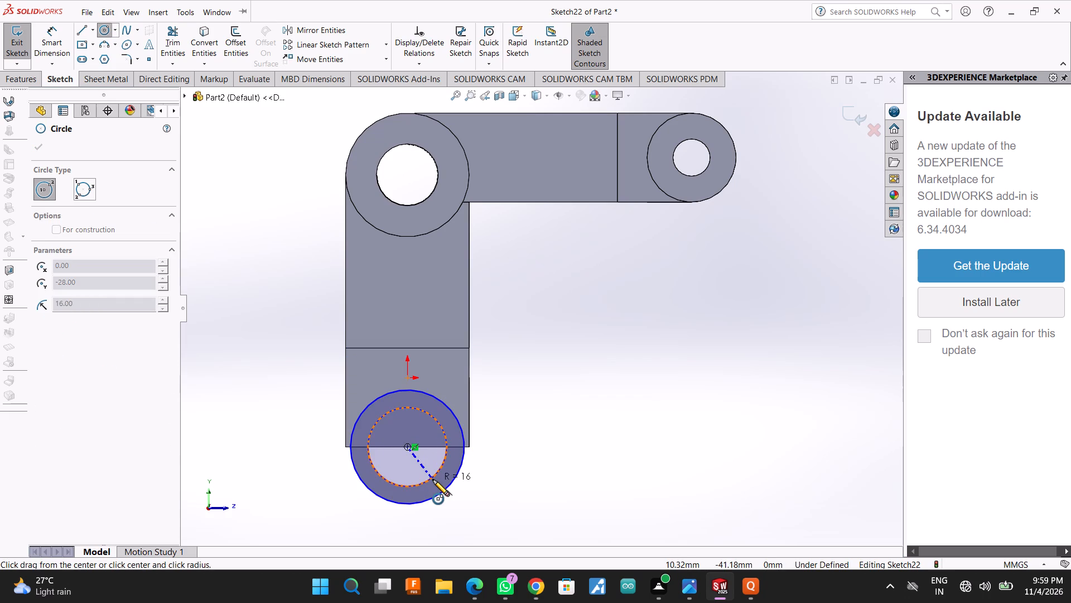
pyautogui.click(433, 480)
pyautogui.click(36, 149)
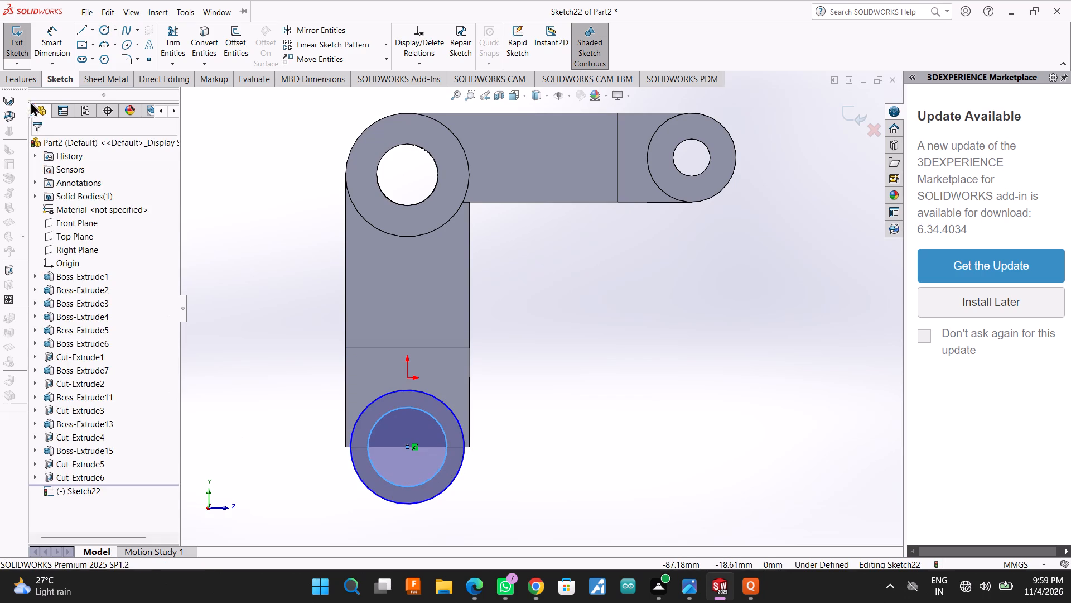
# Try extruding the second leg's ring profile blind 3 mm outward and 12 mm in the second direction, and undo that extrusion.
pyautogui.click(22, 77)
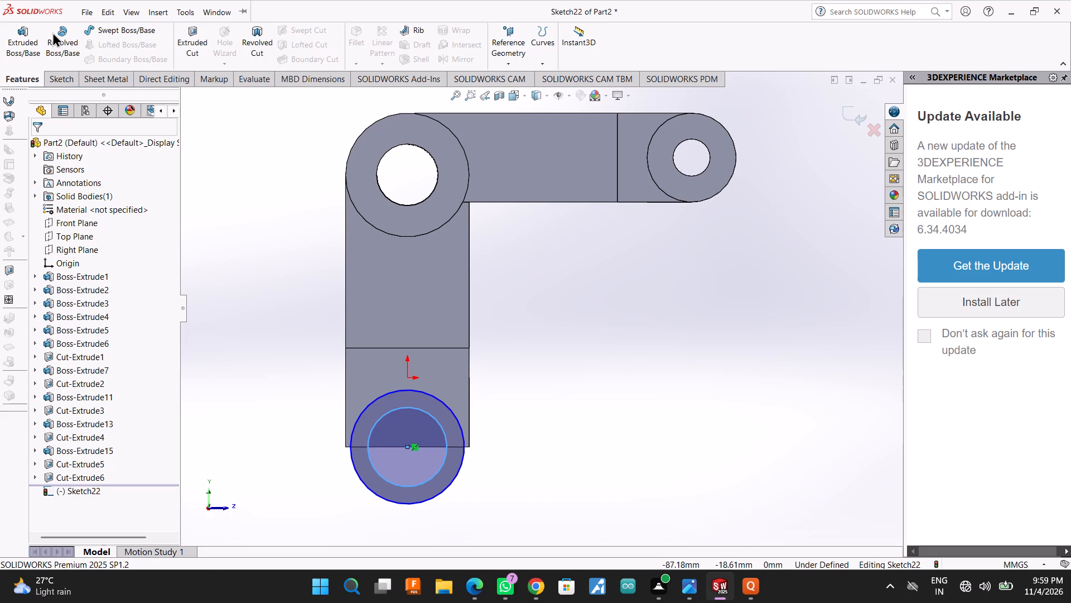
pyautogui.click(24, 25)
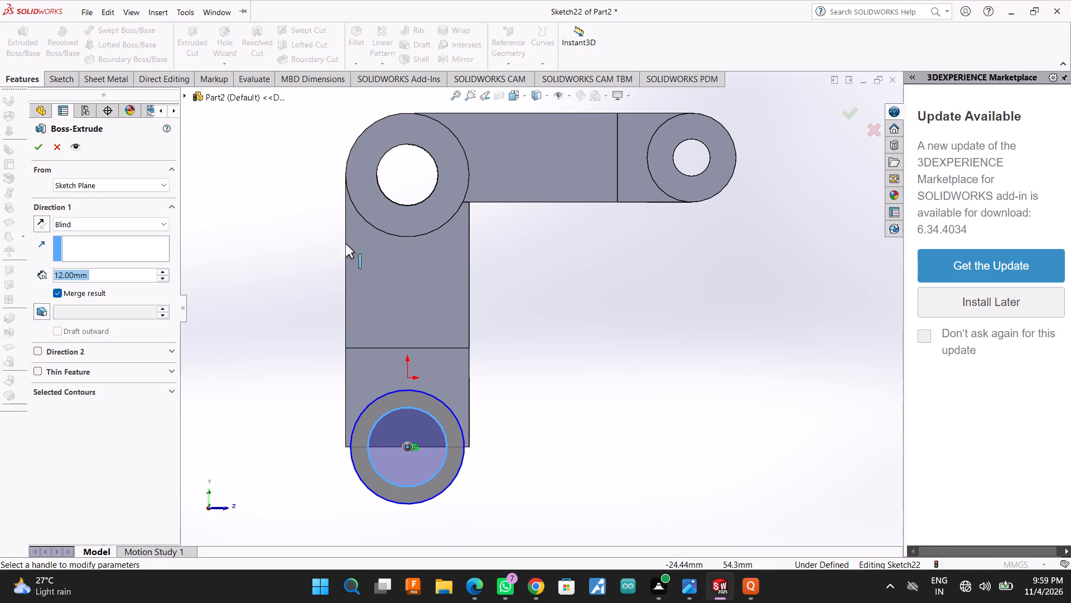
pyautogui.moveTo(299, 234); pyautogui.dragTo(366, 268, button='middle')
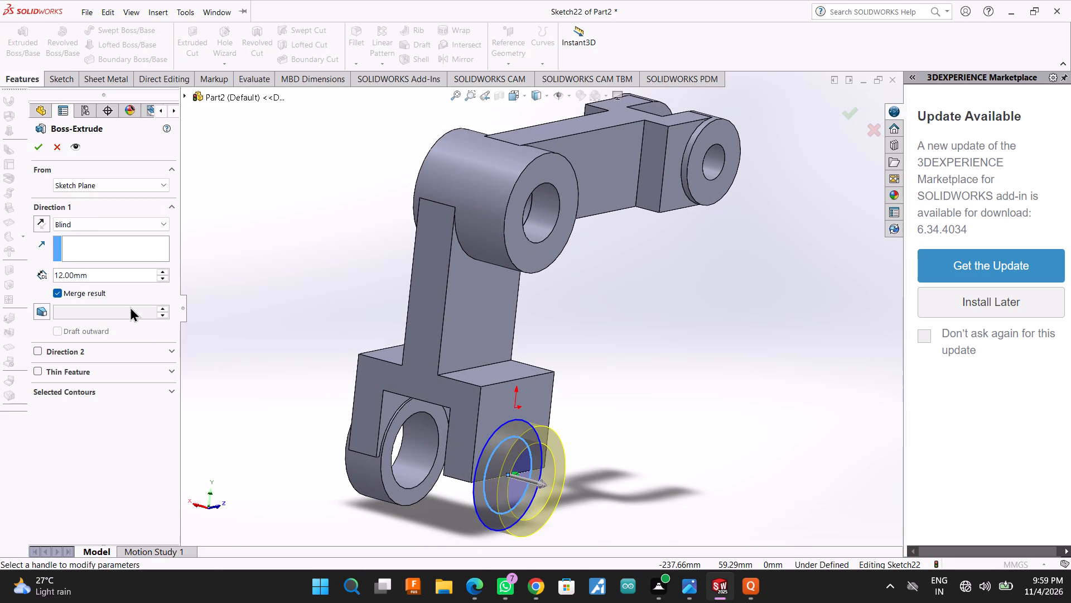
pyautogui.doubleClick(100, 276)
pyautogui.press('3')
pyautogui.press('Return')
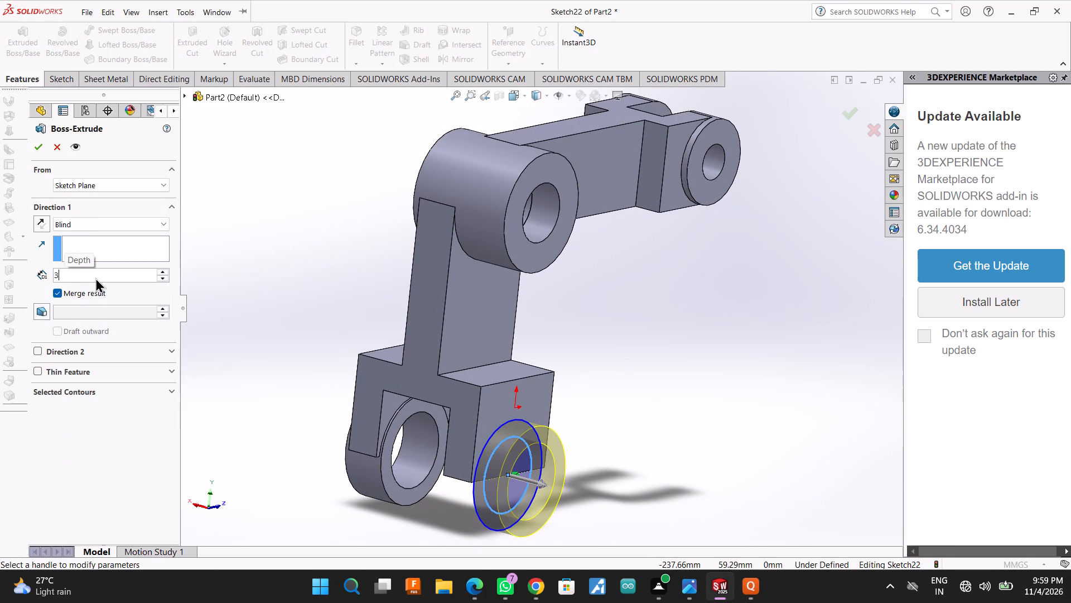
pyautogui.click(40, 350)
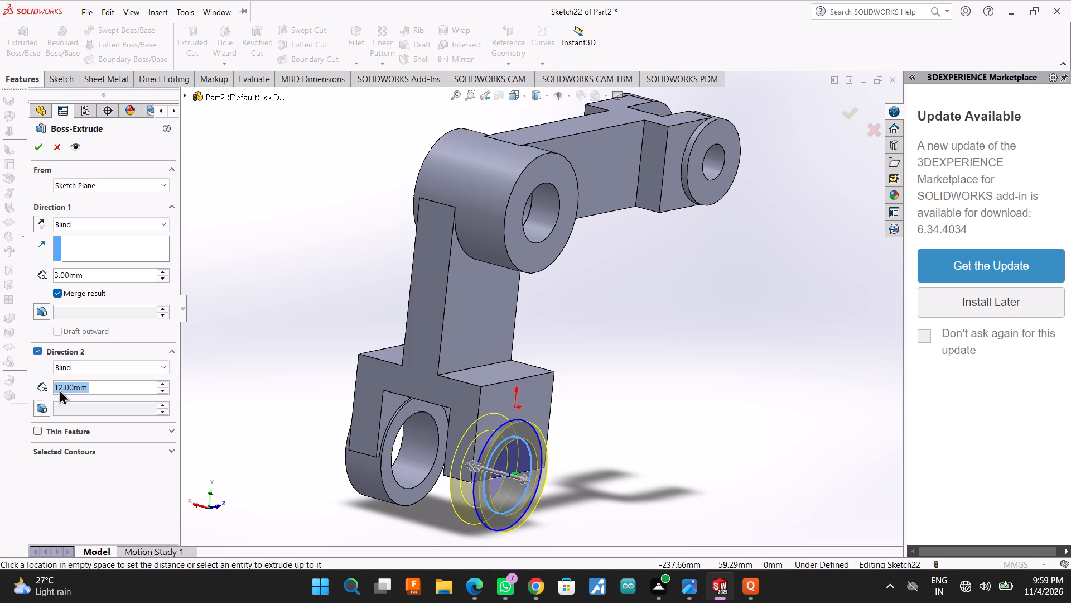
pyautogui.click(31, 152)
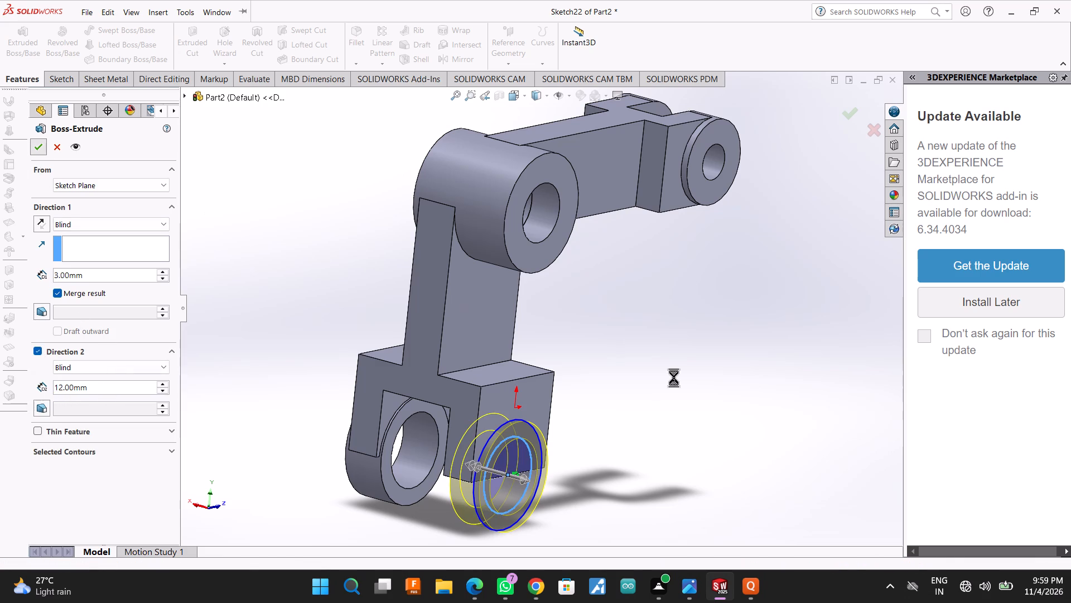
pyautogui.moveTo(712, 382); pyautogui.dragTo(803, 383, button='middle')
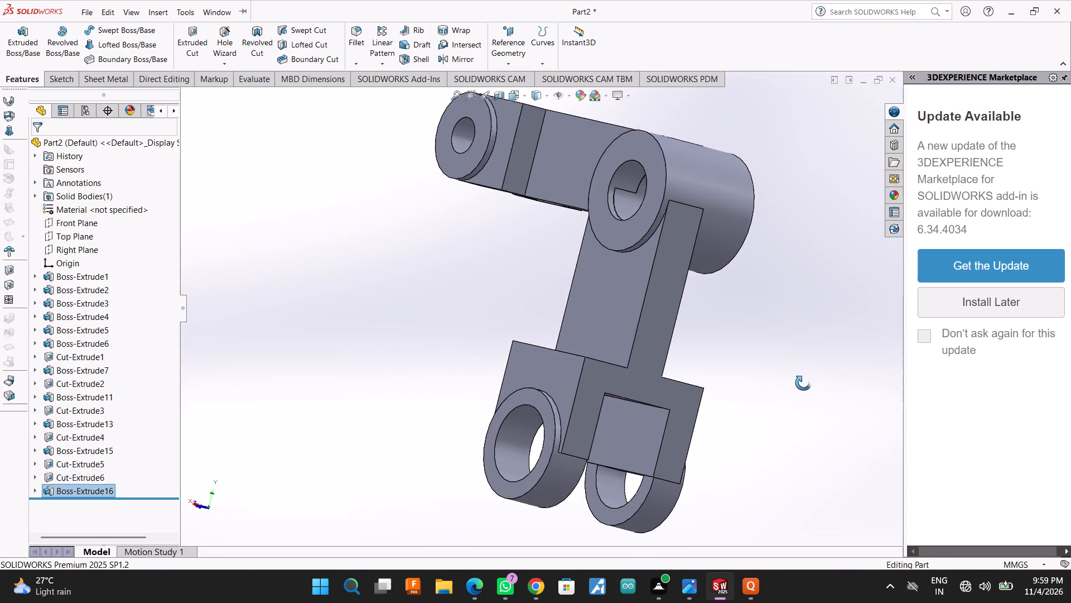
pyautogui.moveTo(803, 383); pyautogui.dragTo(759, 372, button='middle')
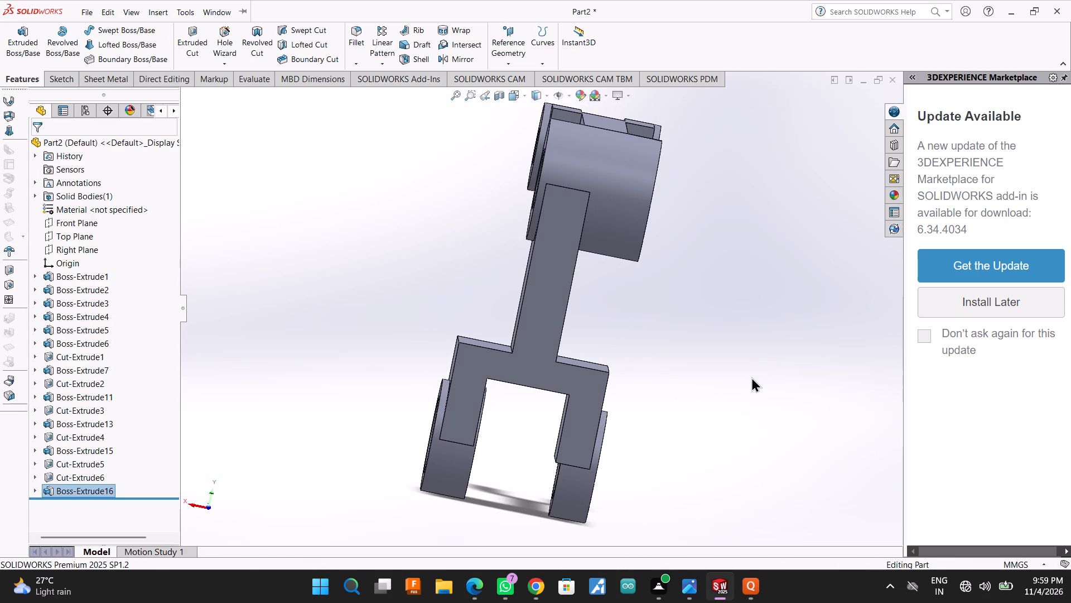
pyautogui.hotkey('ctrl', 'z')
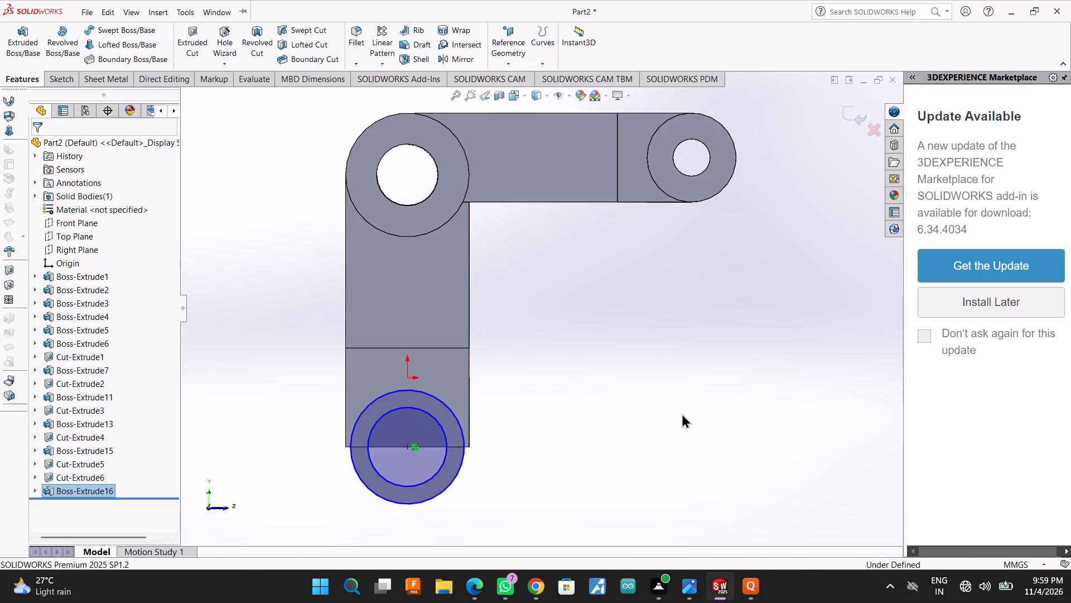
# Extrude the ring profile blind 3 mm outward and 15 mm in the second direction through the second base leg, merging the result.
pyautogui.moveTo(542, 407); pyautogui.dragTo(599, 414, button='middle')
pyautogui.click(13, 75)
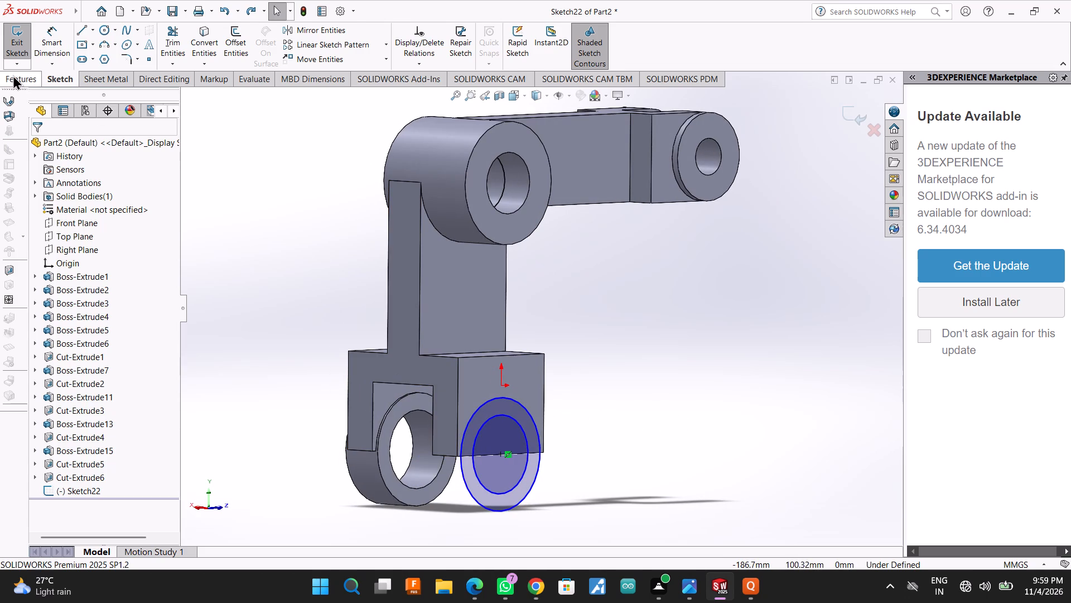
pyautogui.click(8, 27)
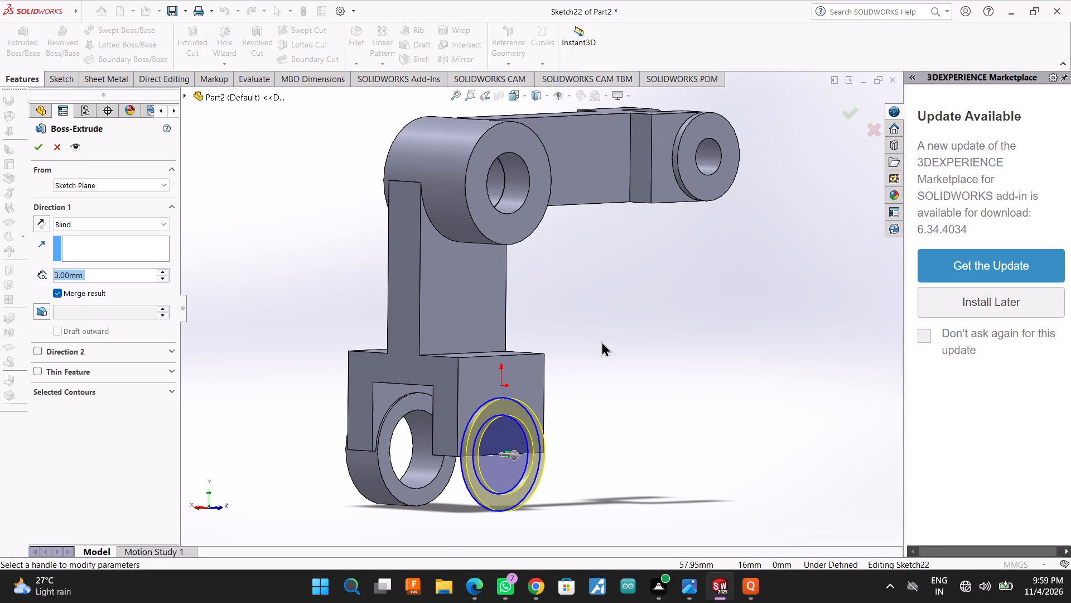
pyautogui.moveTo(601, 341); pyautogui.dragTo(628, 347, button='middle')
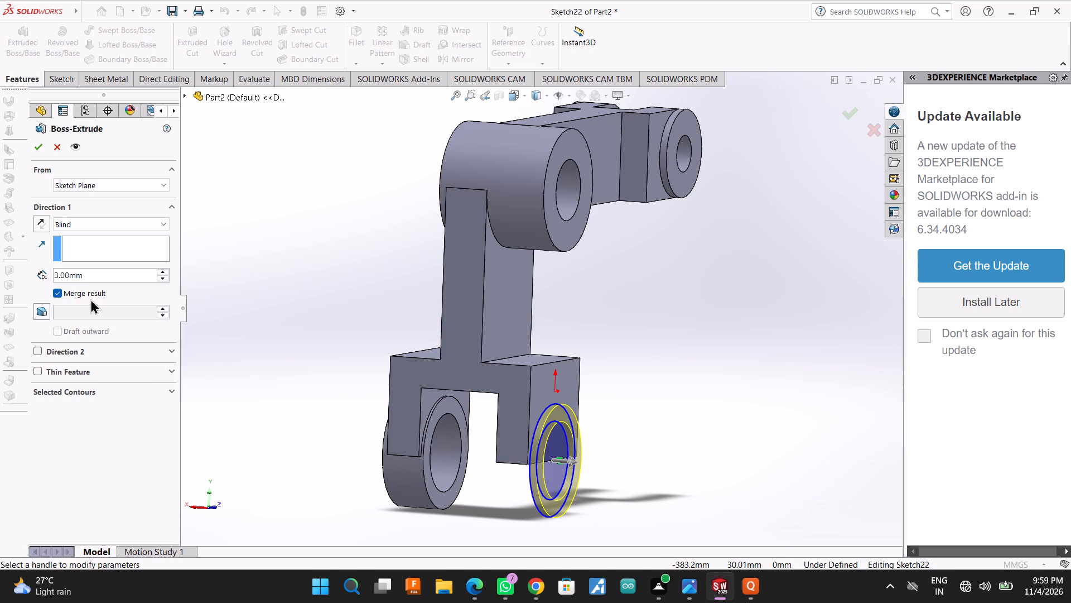
pyautogui.click(36, 350)
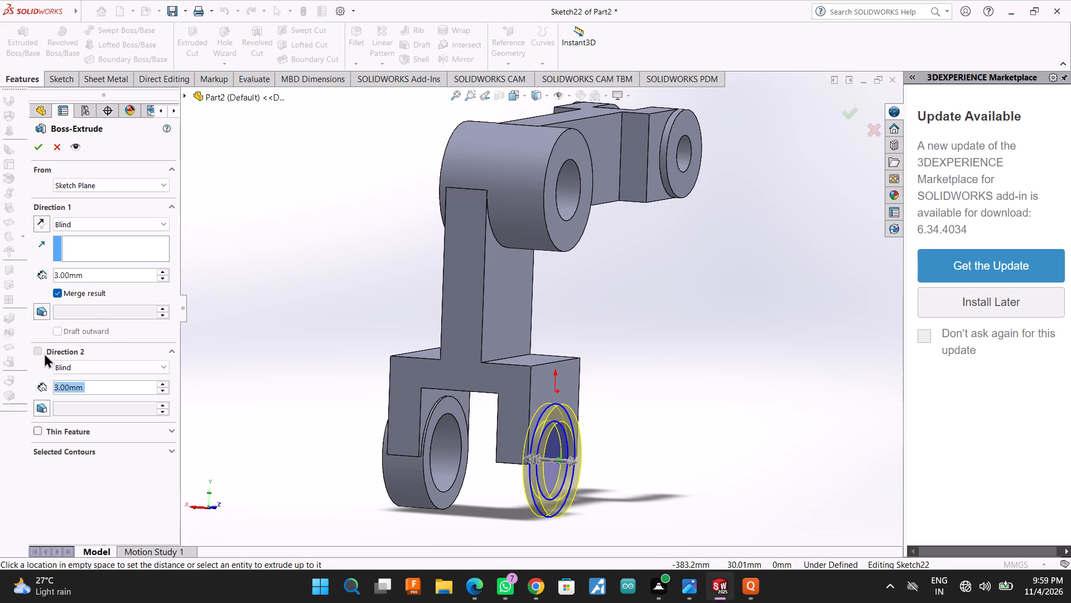
pyautogui.write('15')
pyautogui.press('Return')
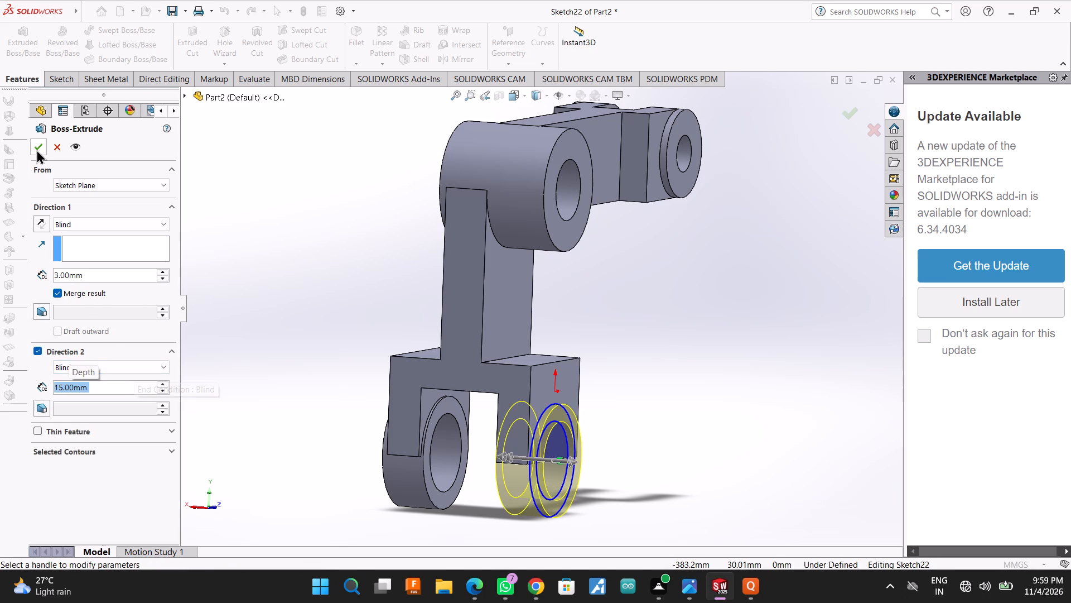
pyautogui.click(36, 149)
pyautogui.moveTo(281, 327); pyautogui.dragTo(327, 351, button='middle')
pyautogui.moveTo(328, 351); pyautogui.dragTo(324, 322, button='middle')
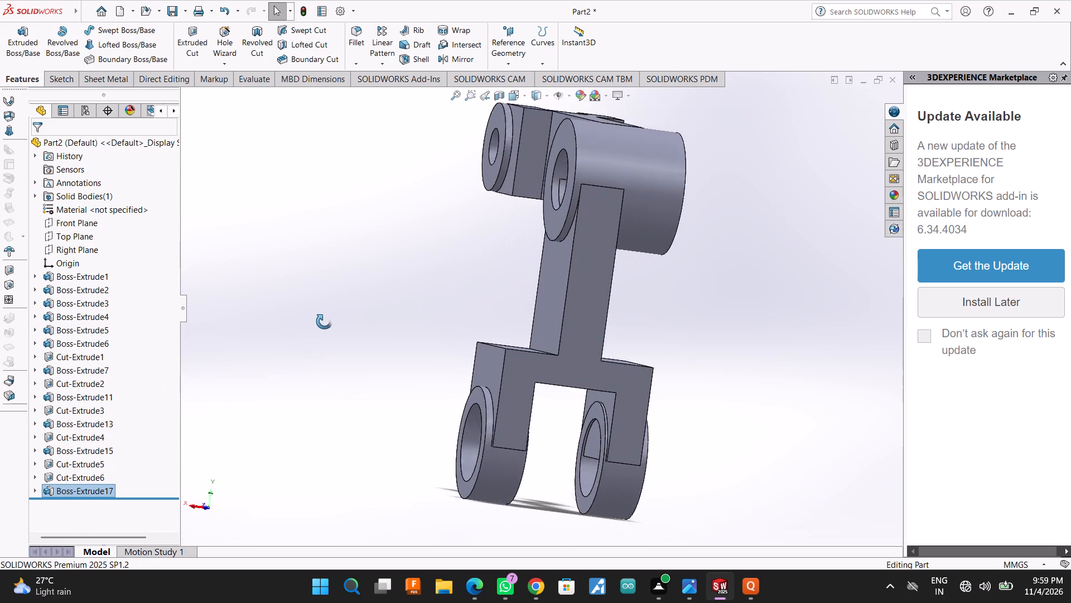
# Inspect the definition of the bore cut on the first base leg.
pyautogui.moveTo(324, 322); pyautogui.dragTo(307, 308, button='middle')
pyautogui.scroll(2, 315, 322)
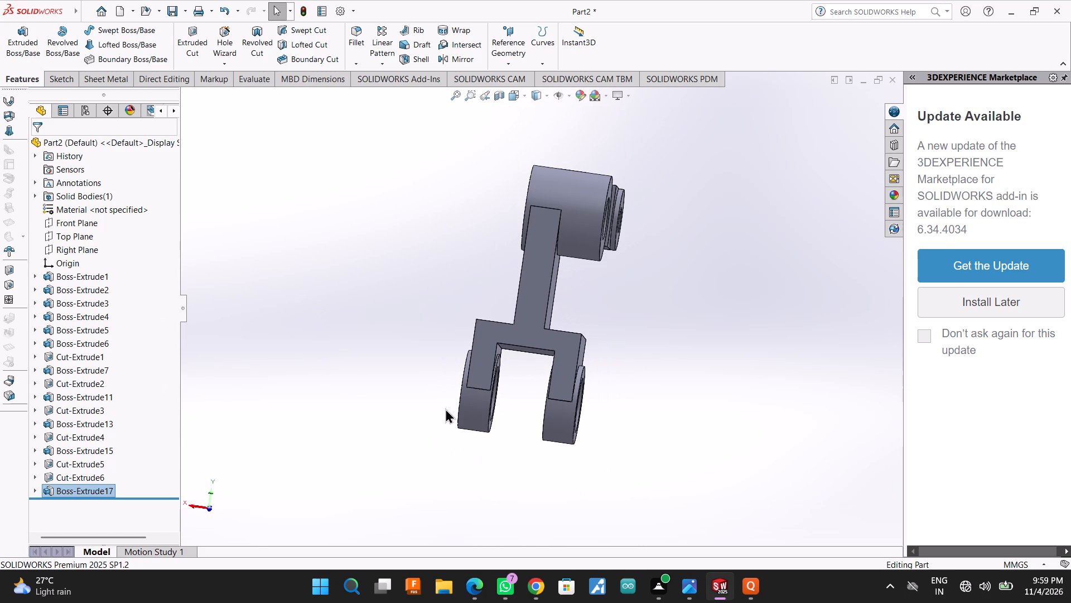
pyautogui.scroll(-2, 445, 407)
pyautogui.click(75, 478)
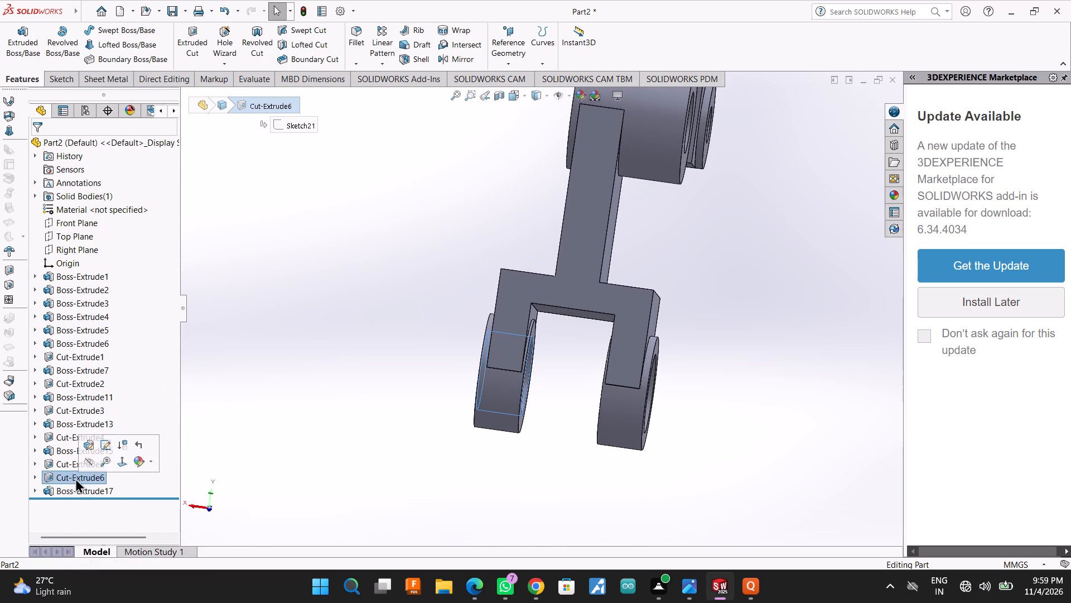
pyautogui.click(61, 474)
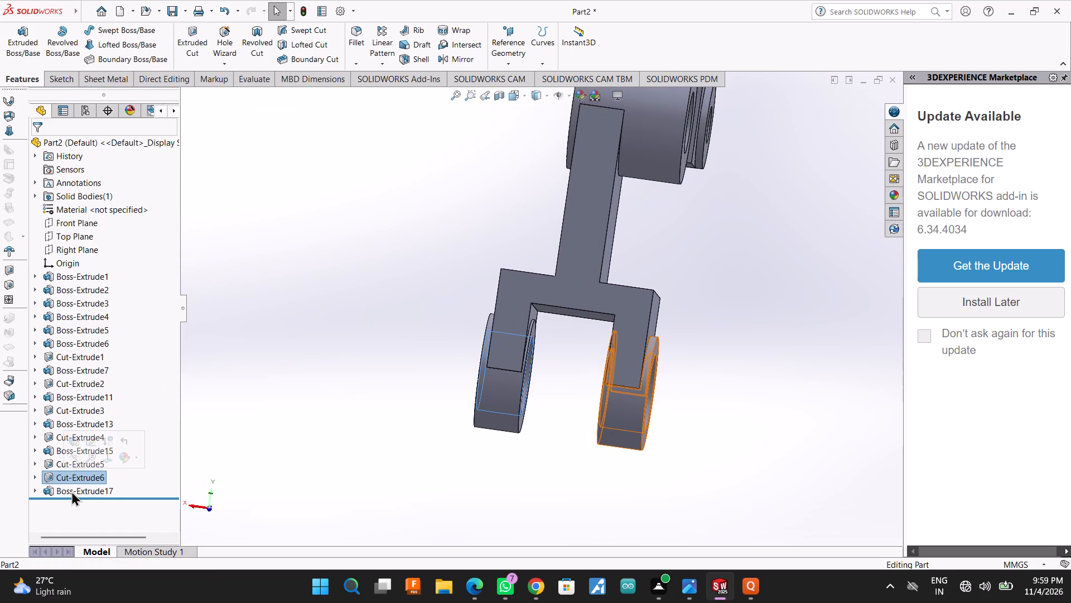
pyautogui.click(38, 491)
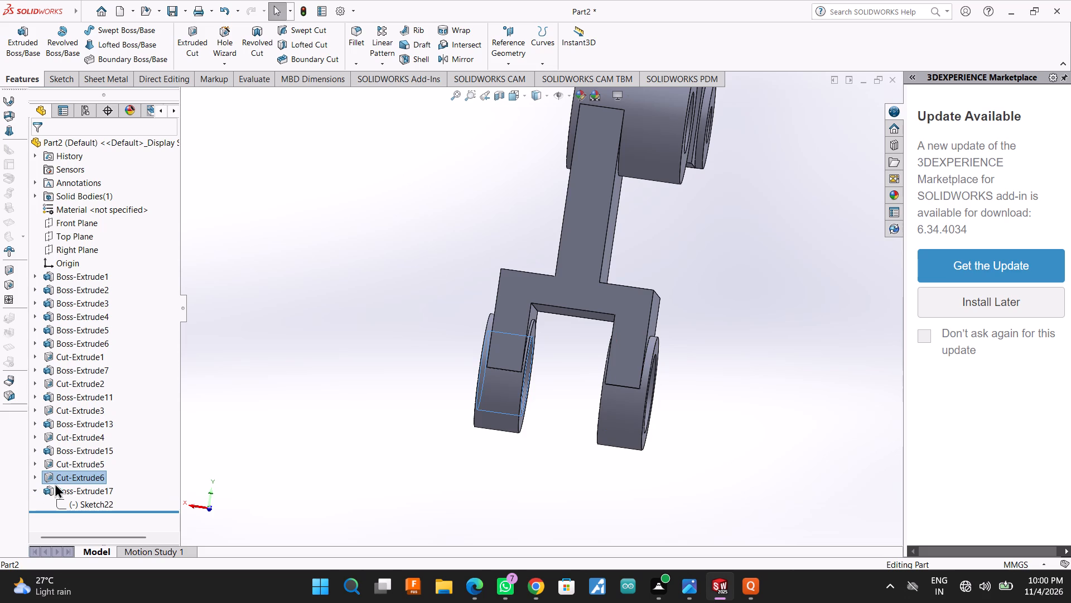
pyautogui.click(55, 483)
pyautogui.click(64, 450)
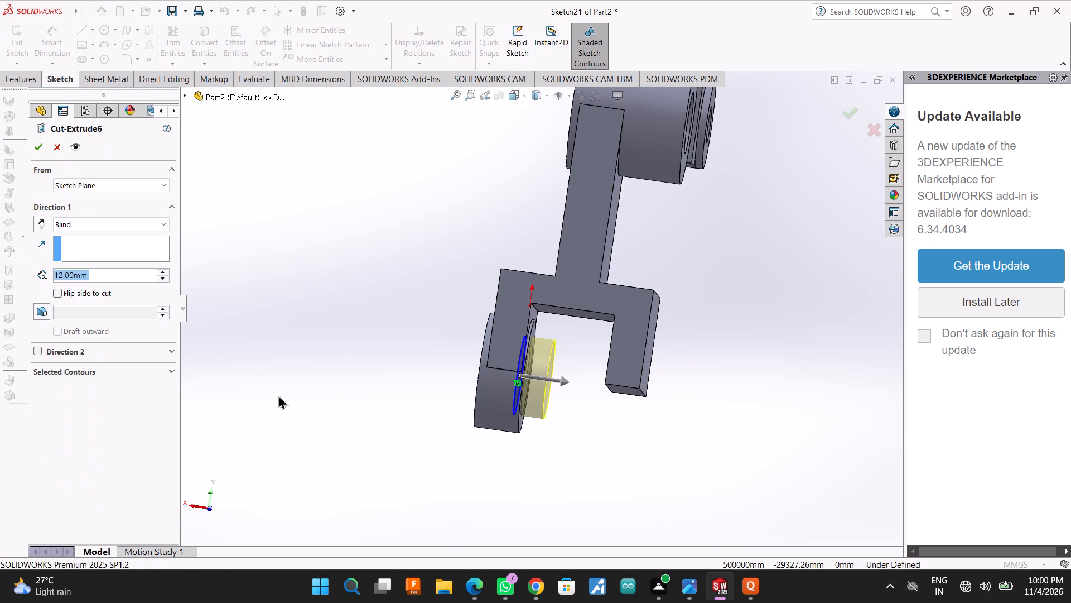
pyautogui.click(61, 154)
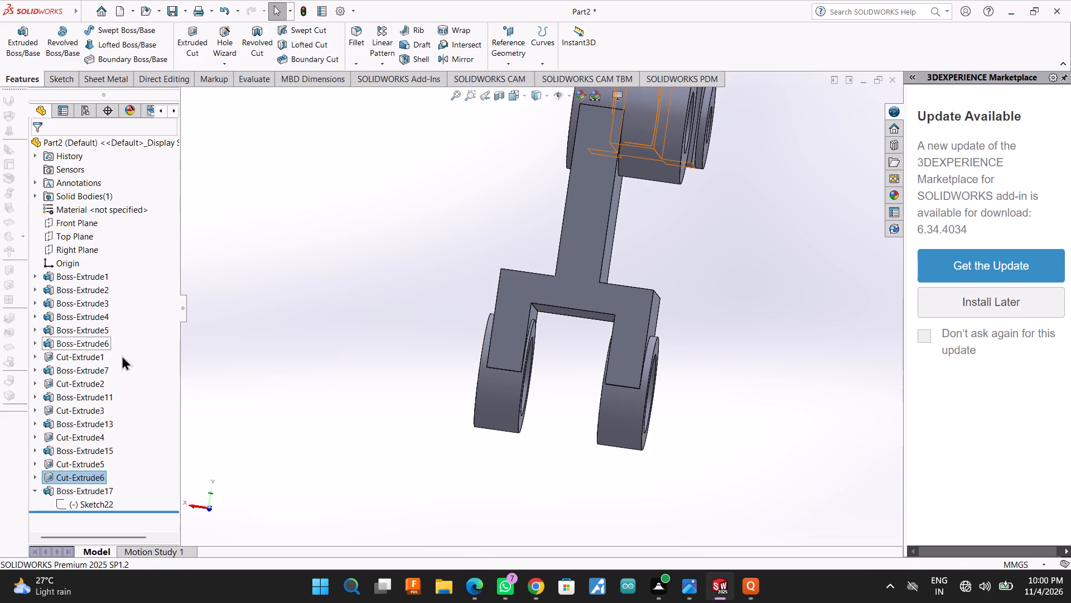
# On the half-disc face left inside the second leg's ring, sketch a 16 mm radius circle centred on the lower edge's midpoint.
pyautogui.moveTo(293, 434); pyautogui.dragTo(326, 458, button='middle')
pyautogui.moveTo(315, 471); pyautogui.dragTo(279, 484, button='middle')
pyautogui.scroll(2, 279, 484)
pyautogui.moveTo(396, 420); pyautogui.dragTo(307, 371, button='middle')
pyautogui.scroll(-1, 396, 420)
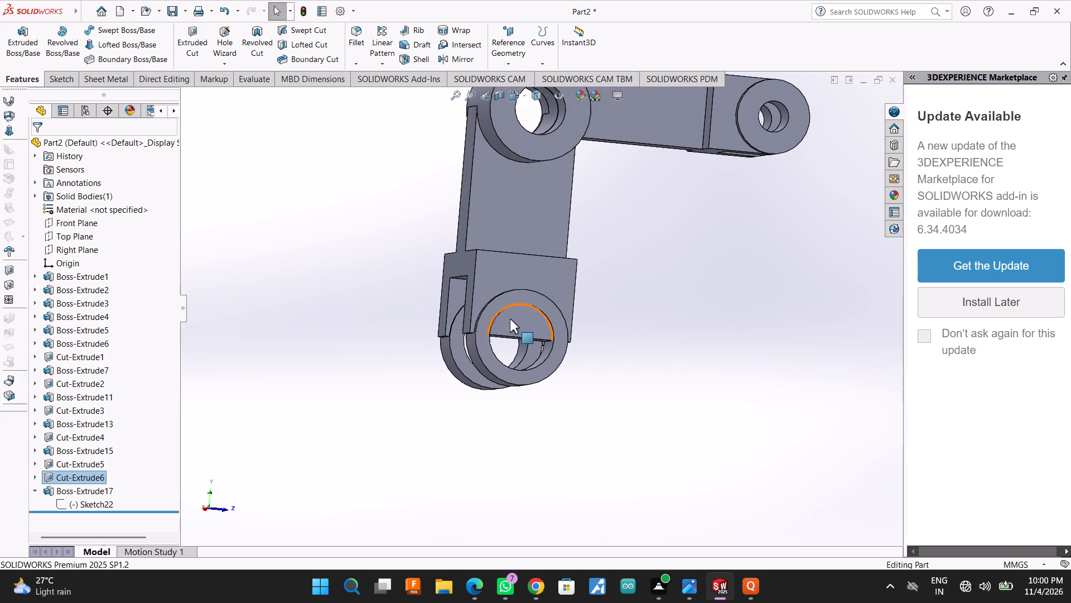
pyautogui.click(505, 323)
pyautogui.click(557, 291)
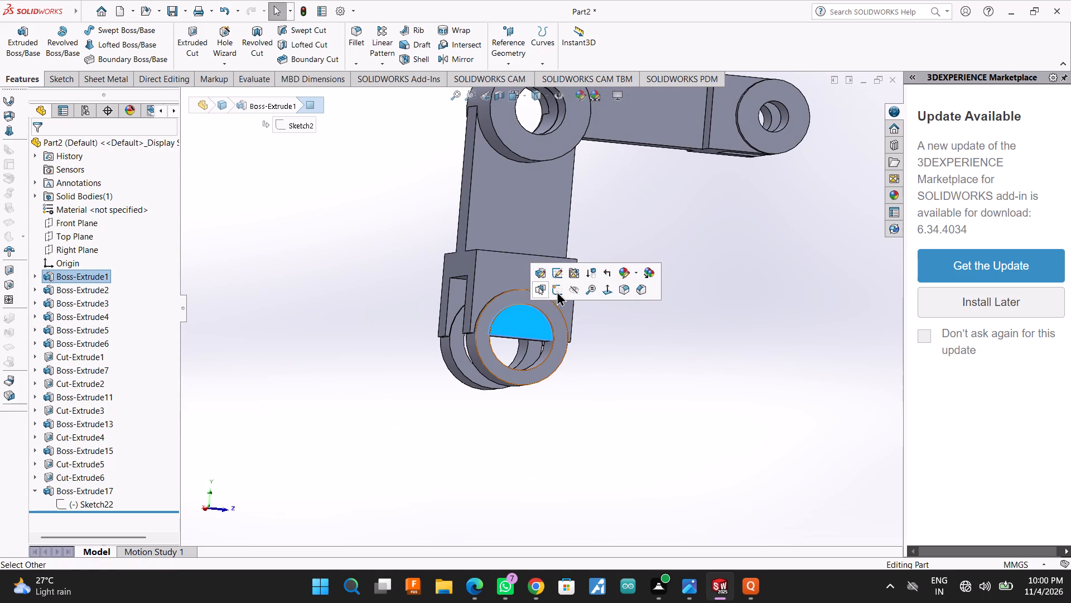
pyautogui.click(100, 31)
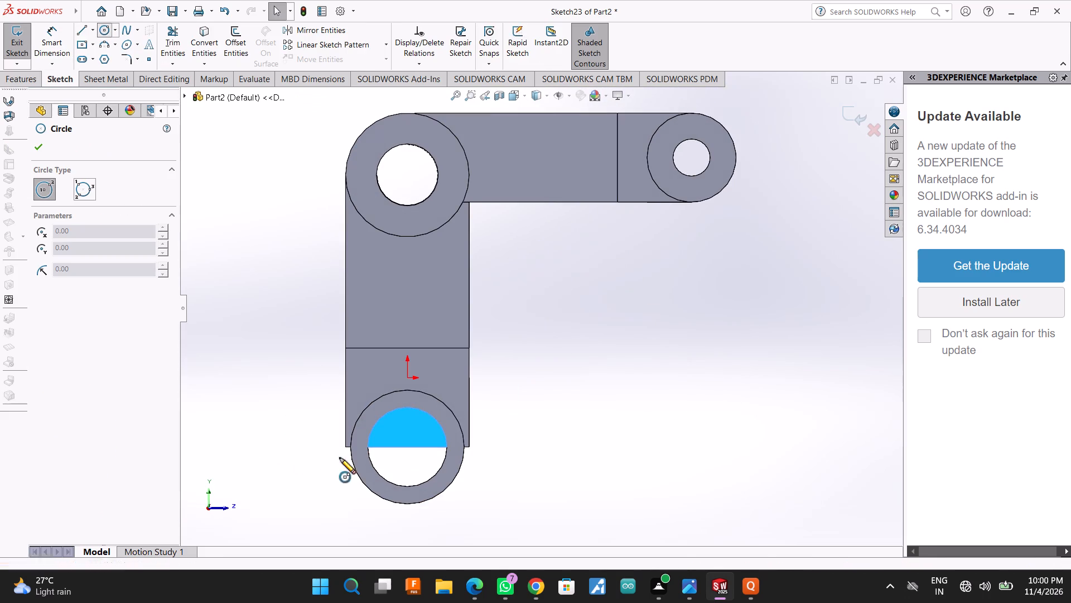
pyautogui.click(406, 446)
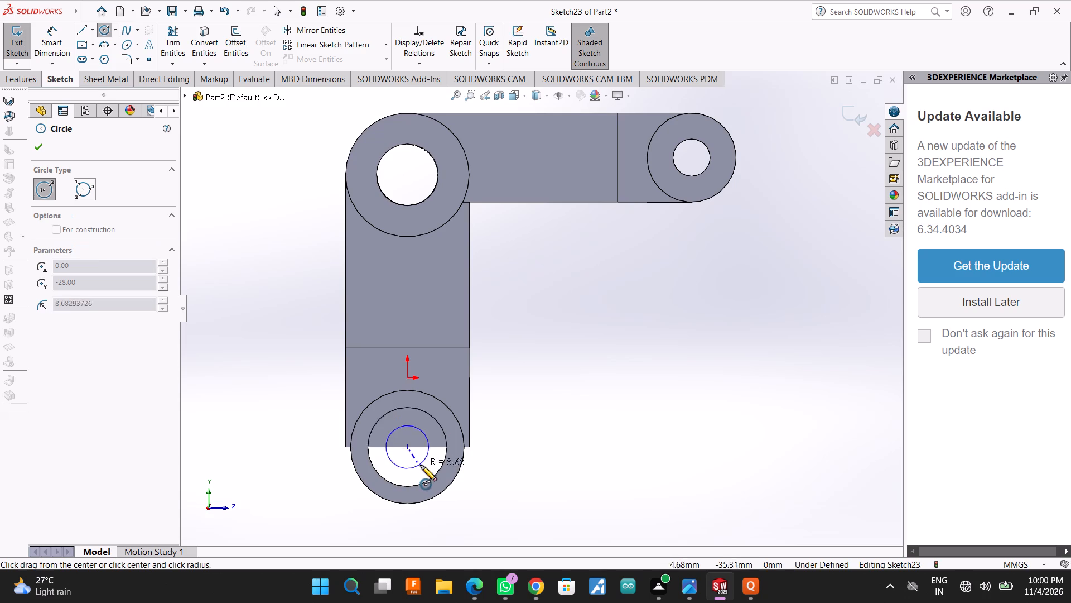
pyautogui.click(434, 473)
pyautogui.click(42, 150)
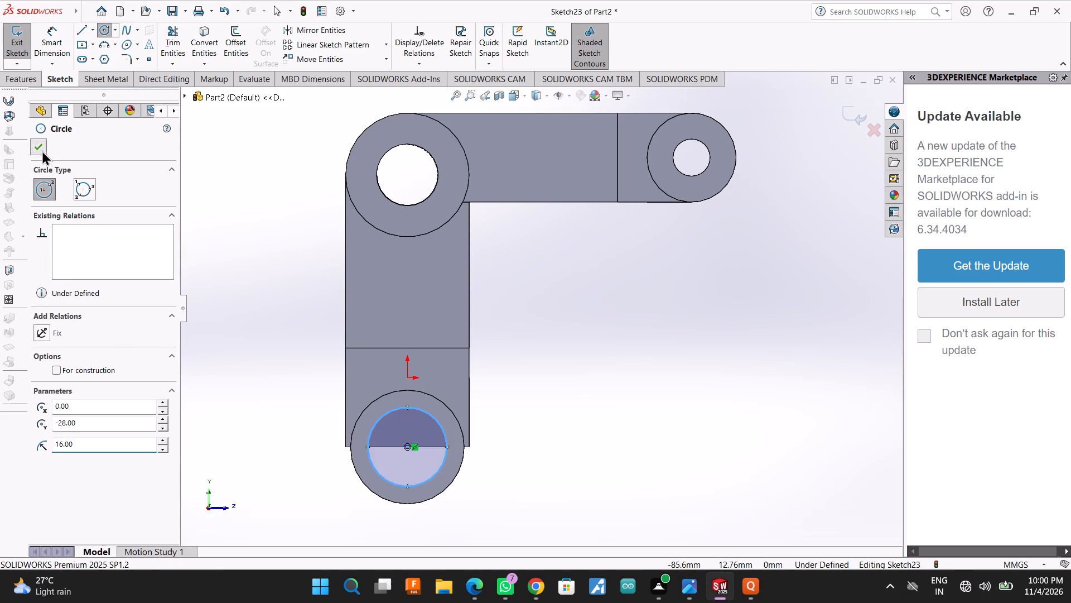
# Cut-extrude the 16 mm radius circle blind 15 mm through the remaining material of the second base leg.
pyautogui.click(25, 81)
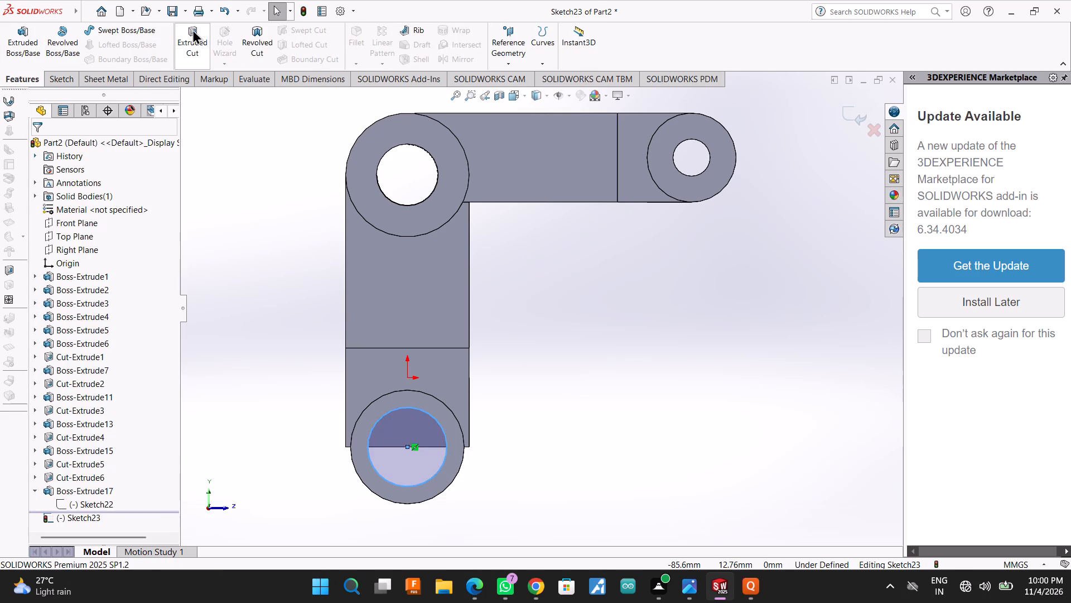
pyautogui.click(192, 29)
pyautogui.moveTo(243, 220); pyautogui.dragTo(290, 245, button='middle')
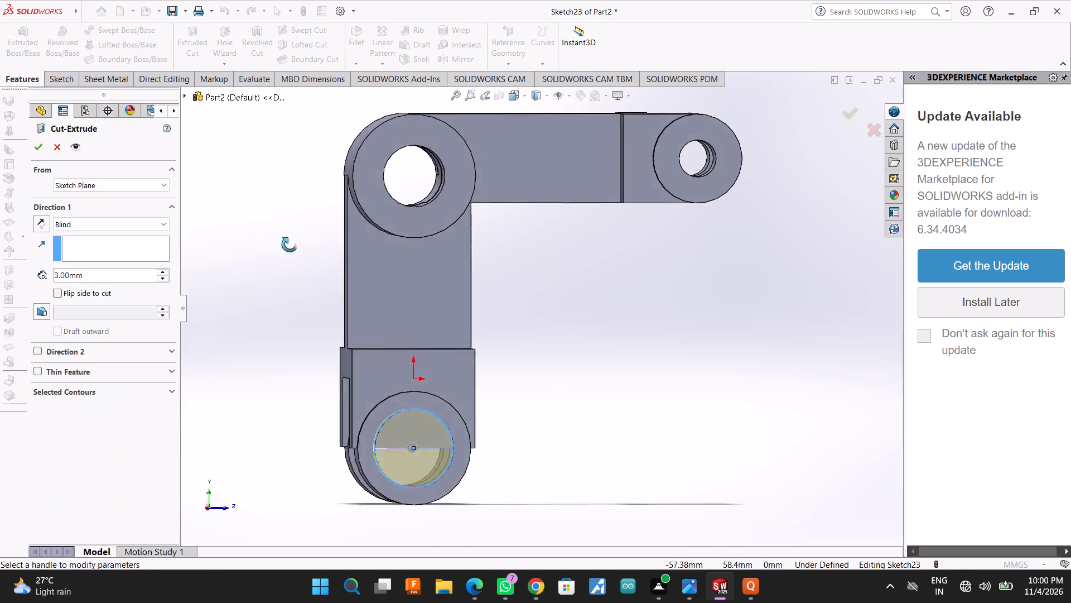
pyautogui.moveTo(290, 245); pyautogui.dragTo(366, 317, button='middle')
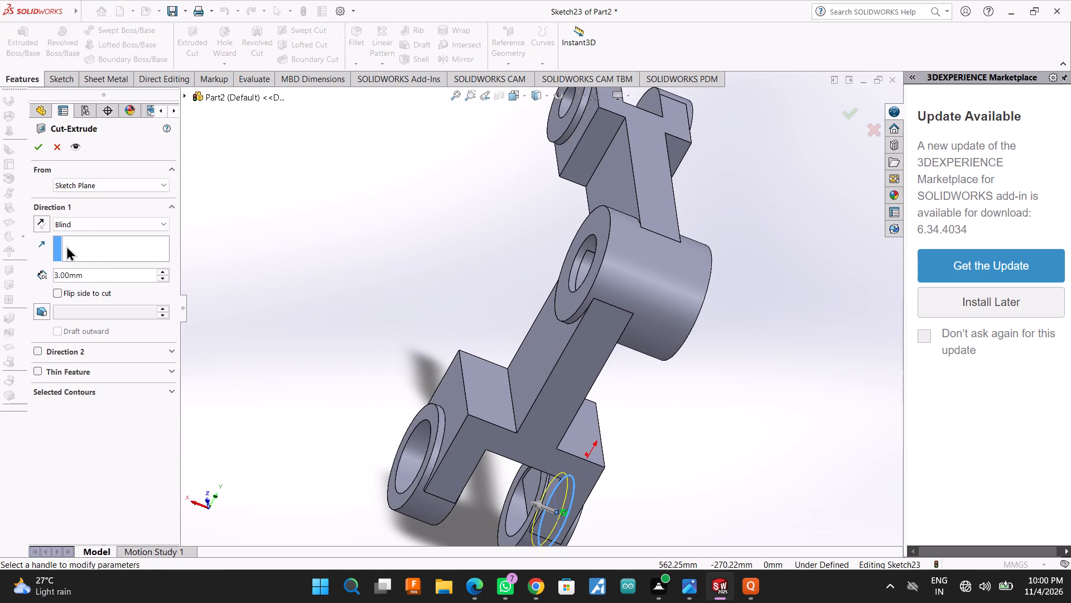
pyautogui.doubleClick(100, 277)
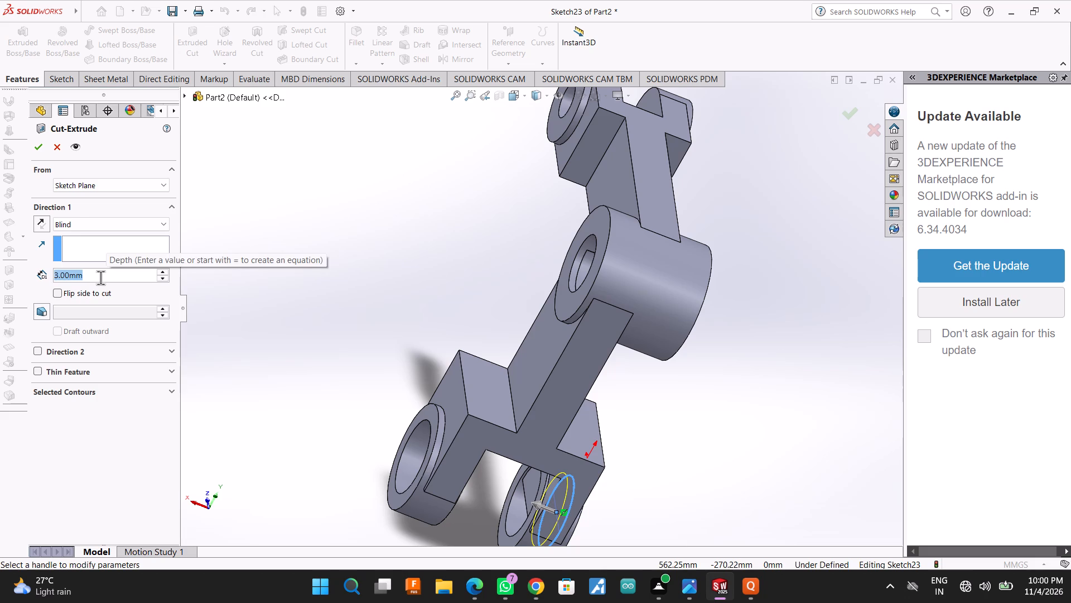
pyautogui.write('15')
pyautogui.press('Return')
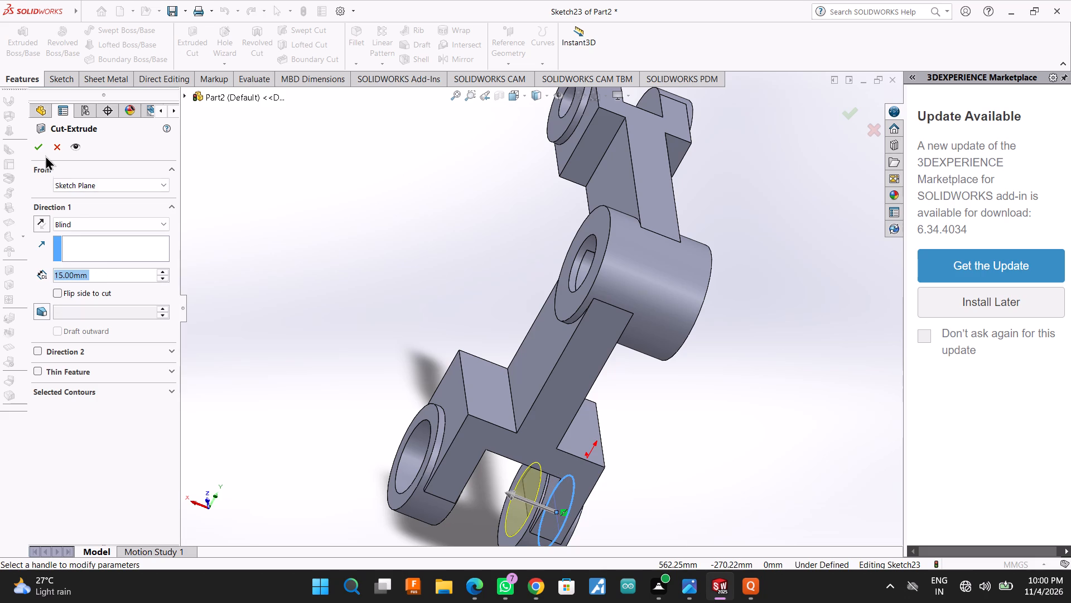
pyautogui.click(43, 149)
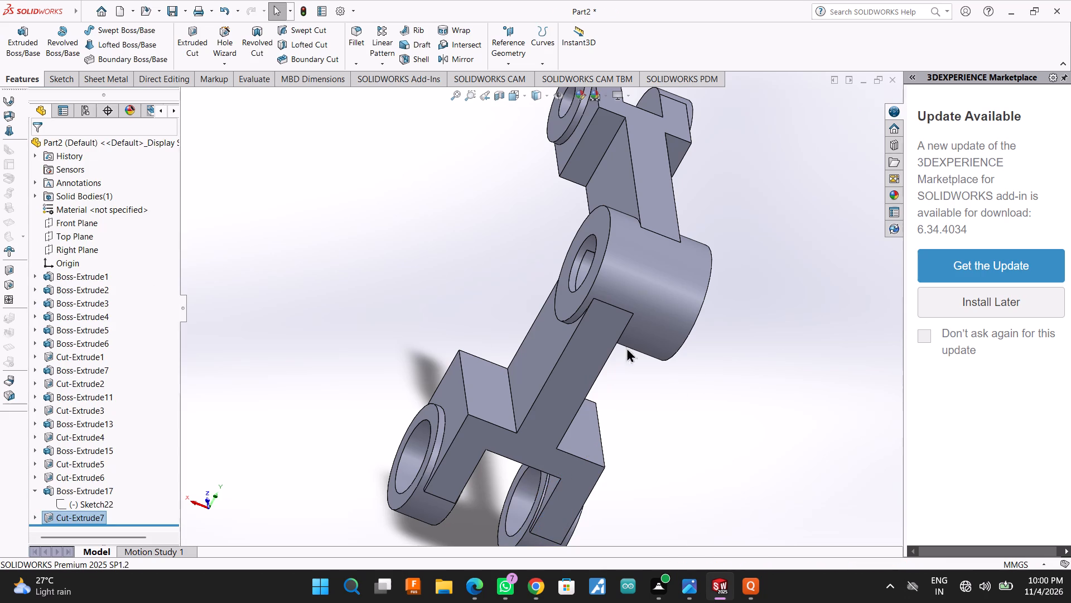
# Start a sketch on the second base leg's outer face and orient the view normal to the Right Plane.
pyautogui.scroll(1, 692, 419)
pyautogui.moveTo(692, 419); pyautogui.dragTo(557, 343, button='middle')
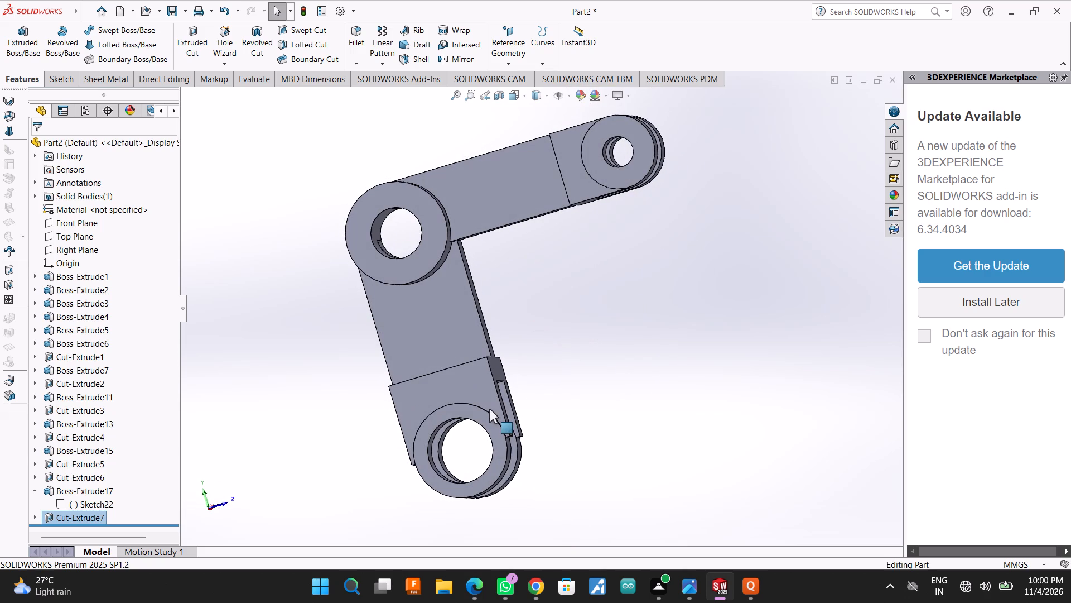
pyautogui.click(489, 409)
pyautogui.click(546, 374)
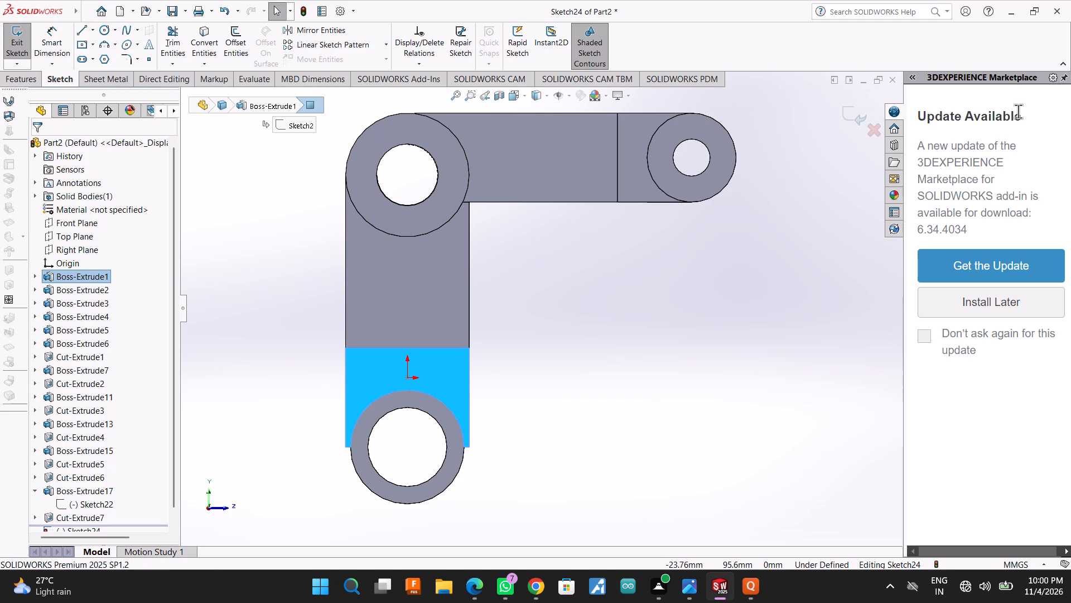
pyautogui.scroll(1, 506, 394)
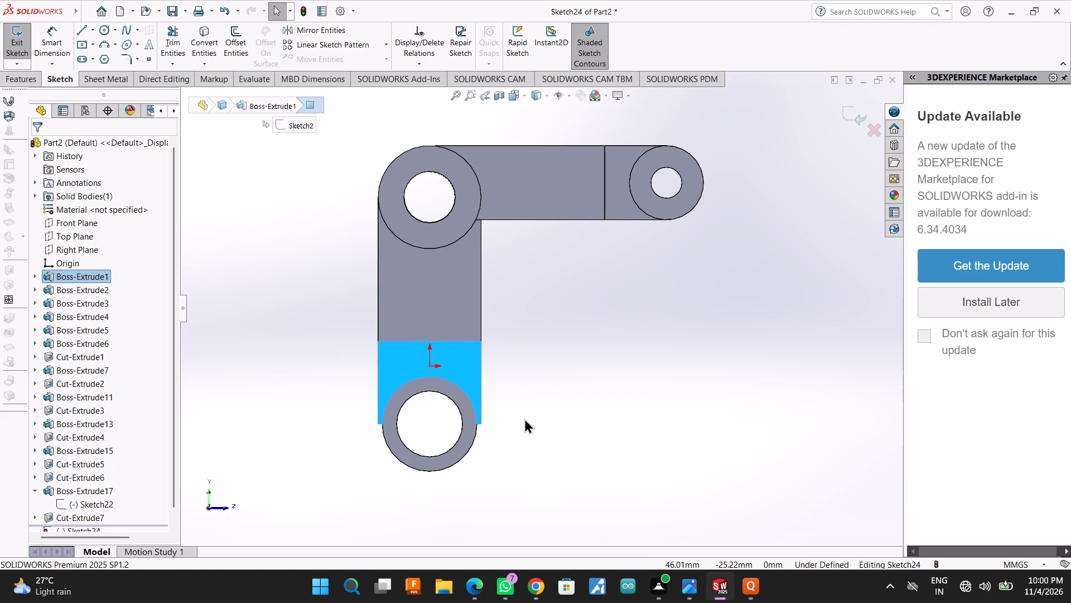
pyautogui.moveTo(518, 419); pyautogui.dragTo(510, 433, button='middle')
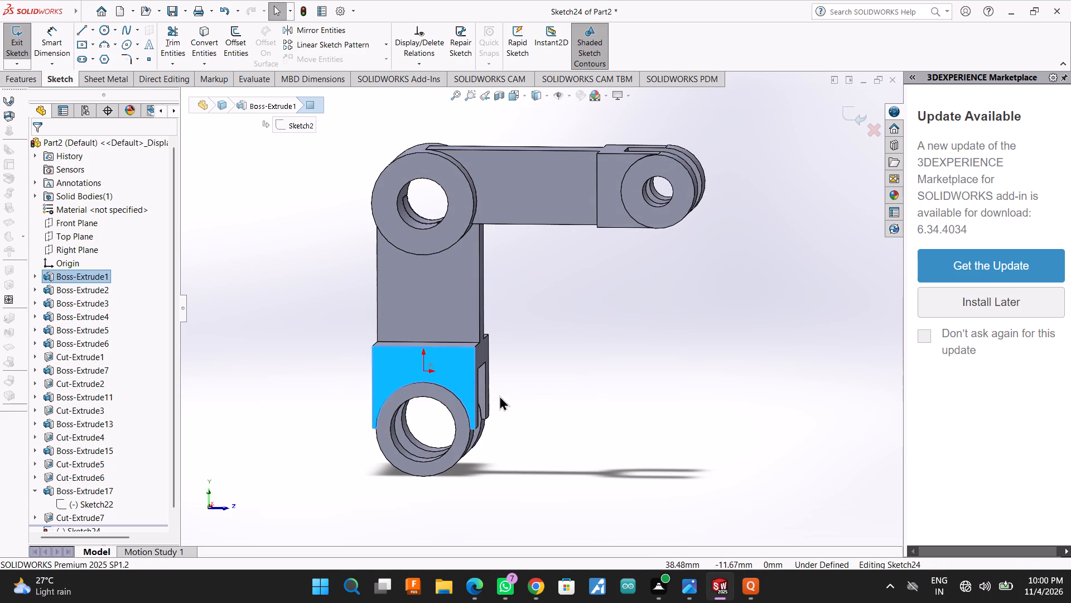
pyautogui.moveTo(601, 359); pyautogui.dragTo(596, 357, button='middle')
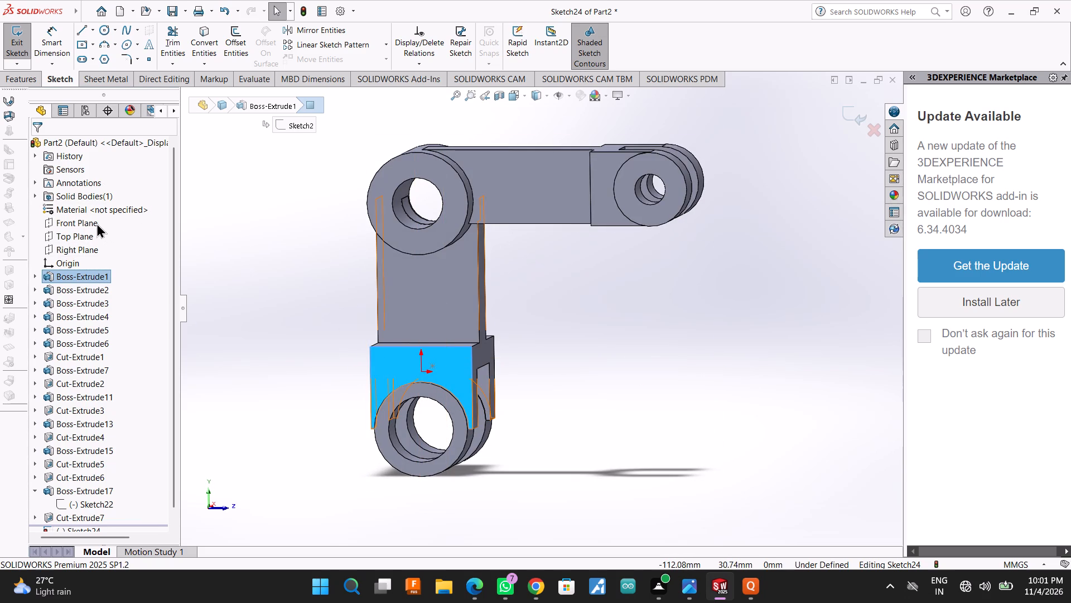
pyautogui.click(91, 251)
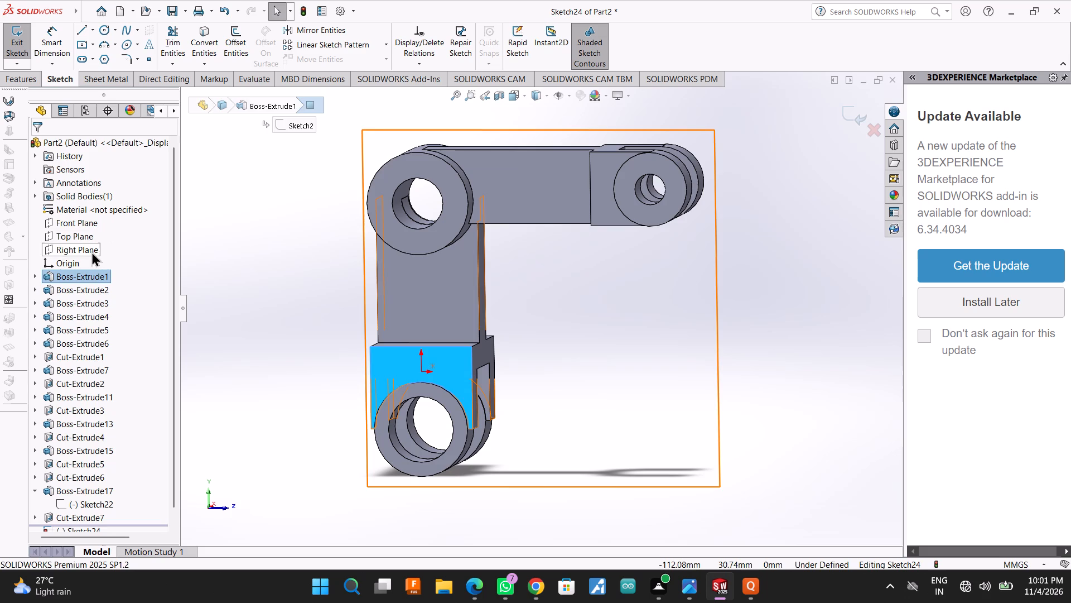
pyautogui.click(150, 234)
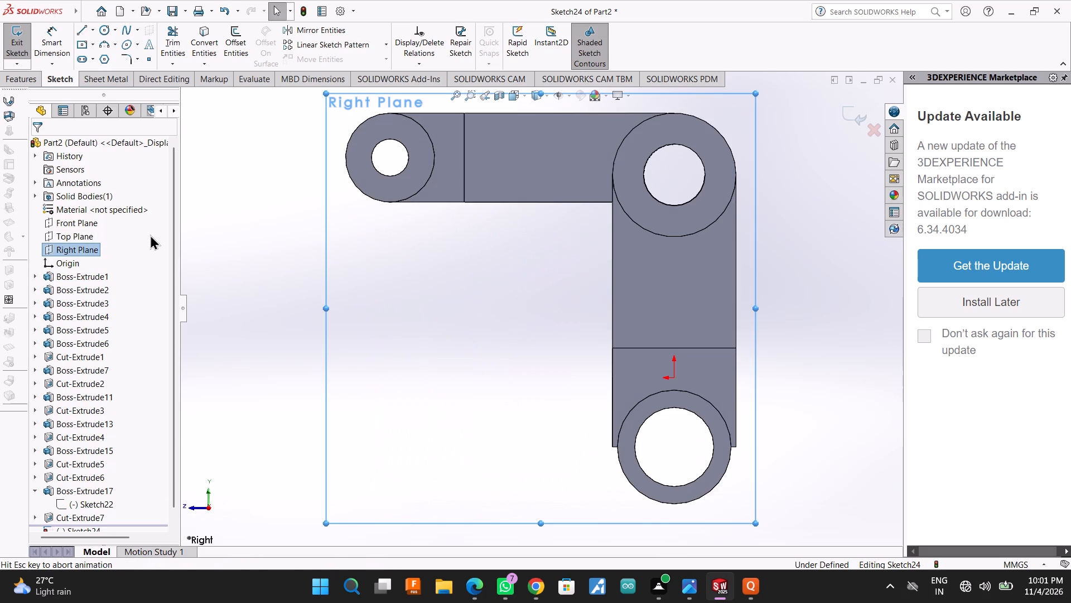
# Check the base leg's width and the distance from its upper corner to the ring with Smart Dimension.
pyautogui.click(61, 37)
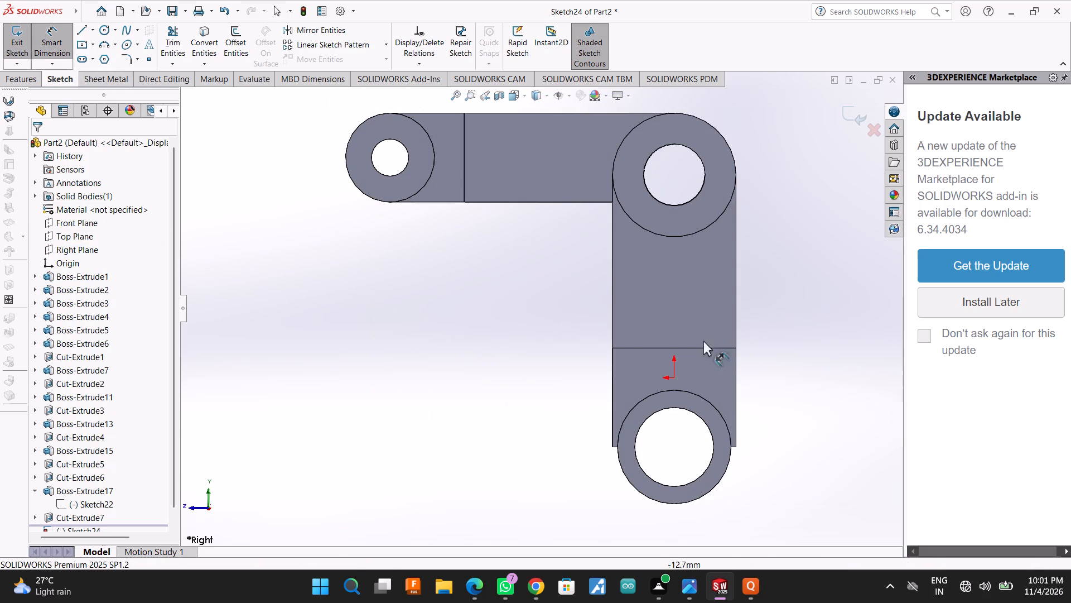
pyautogui.click(613, 347)
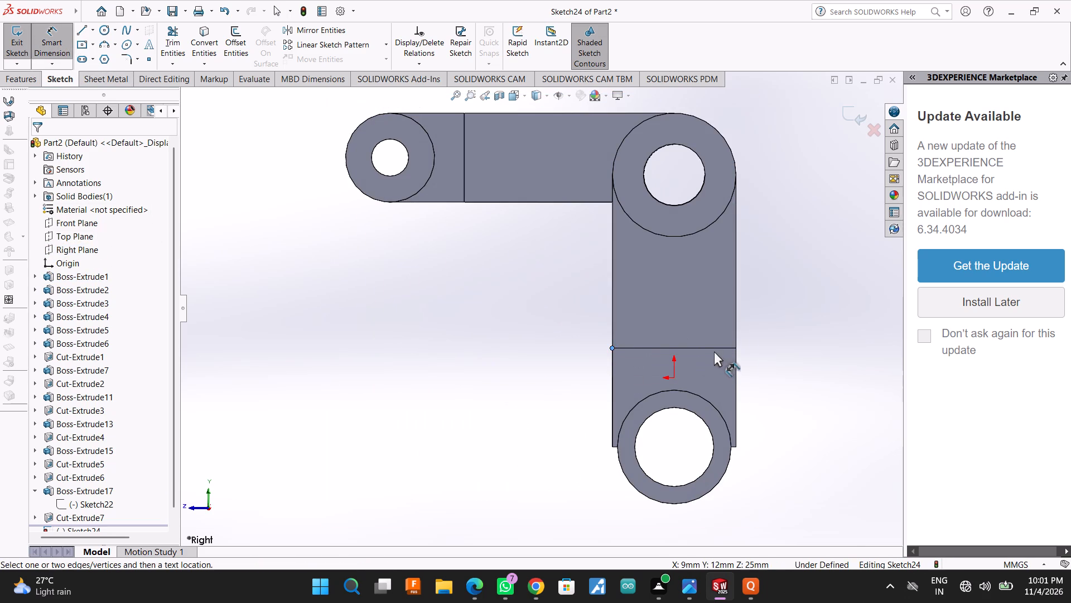
pyautogui.click(735, 346)
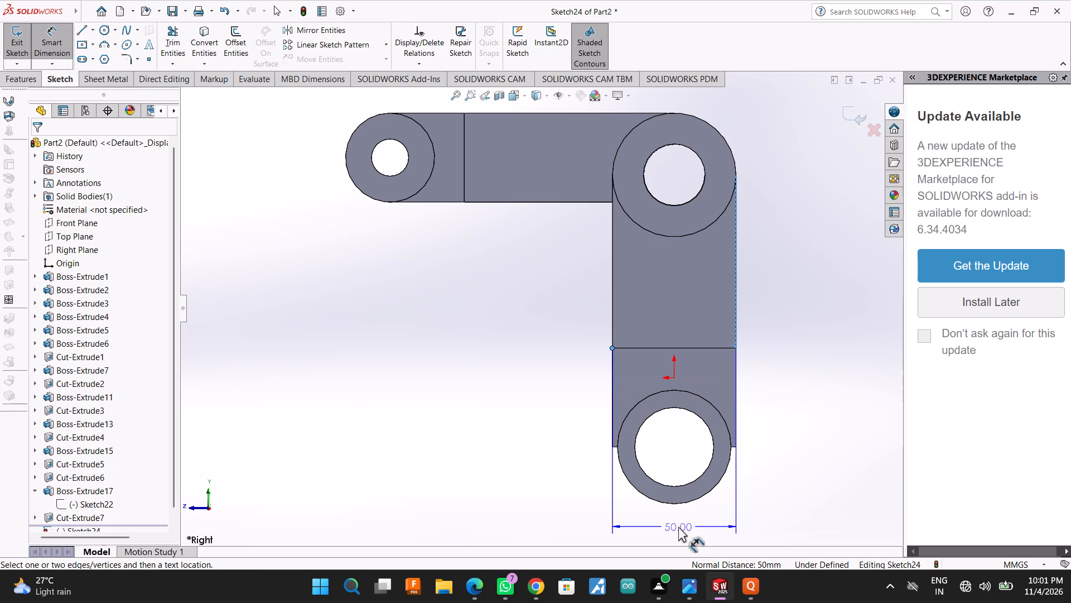
pyautogui.press('Escape')
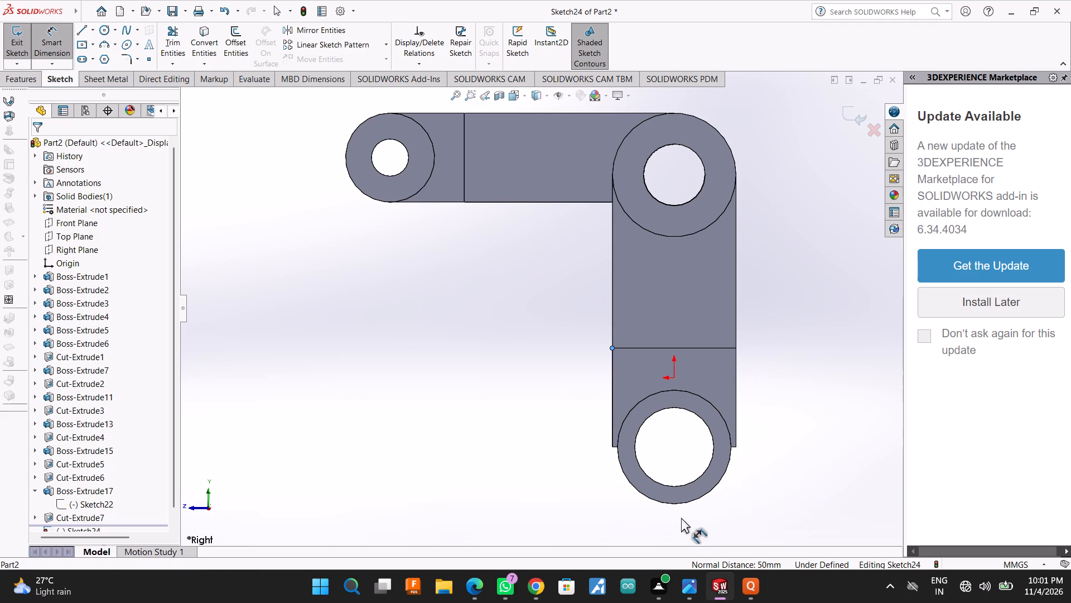
pyautogui.click(715, 485)
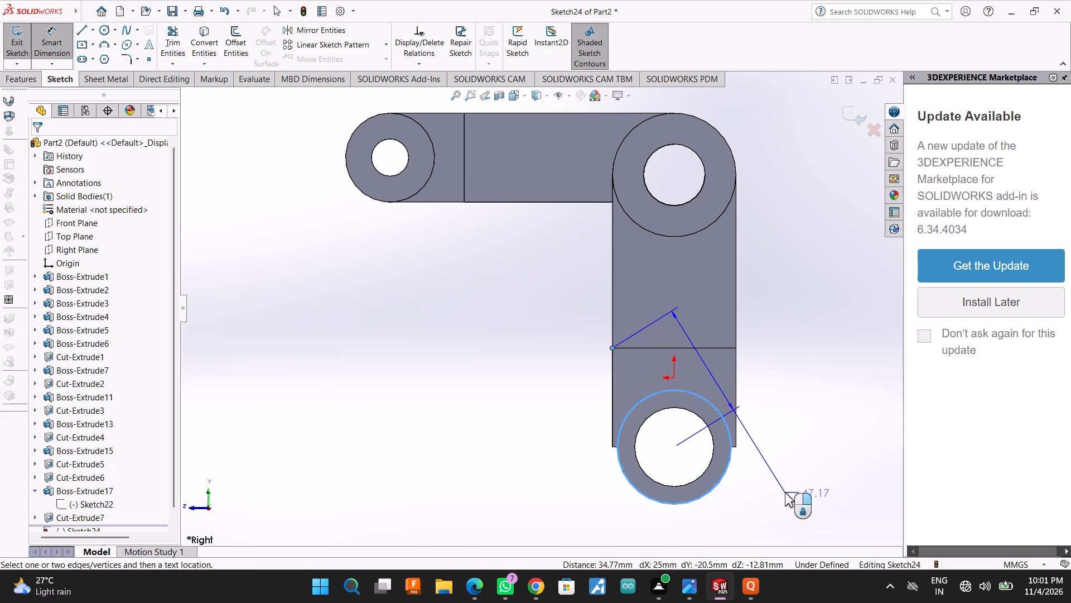
pyautogui.press('`')
pyautogui.press('`')
pyautogui.press('Escape')
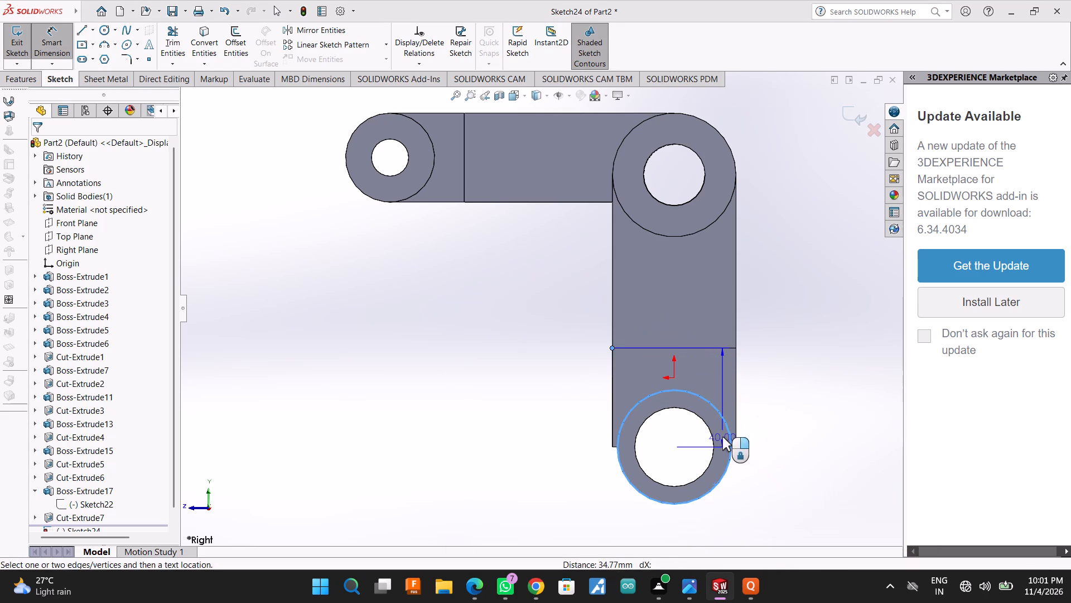
pyautogui.press('Escape')
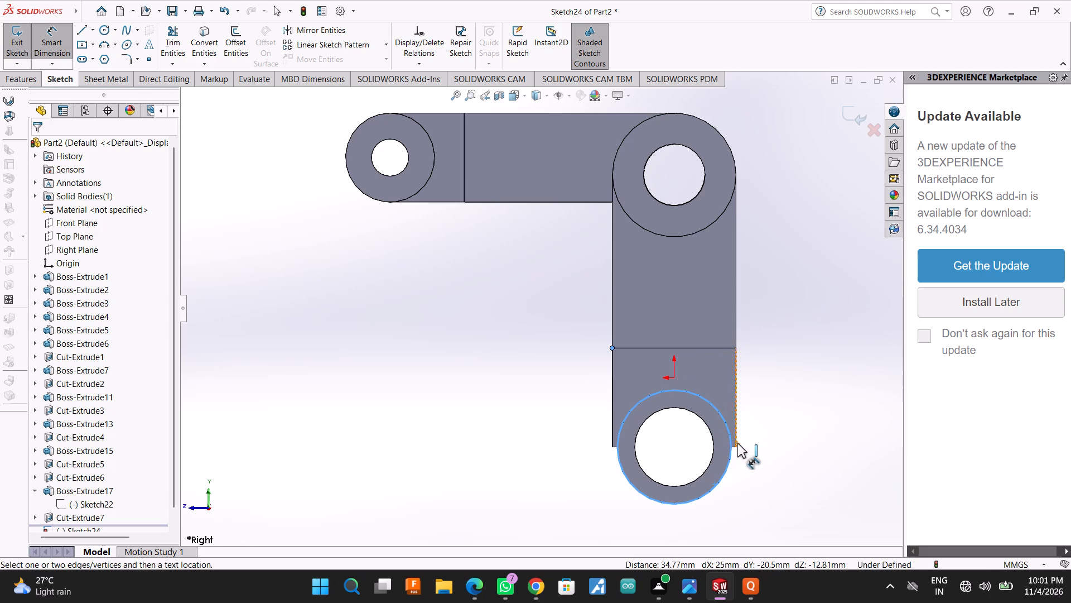
pyautogui.click(732, 444)
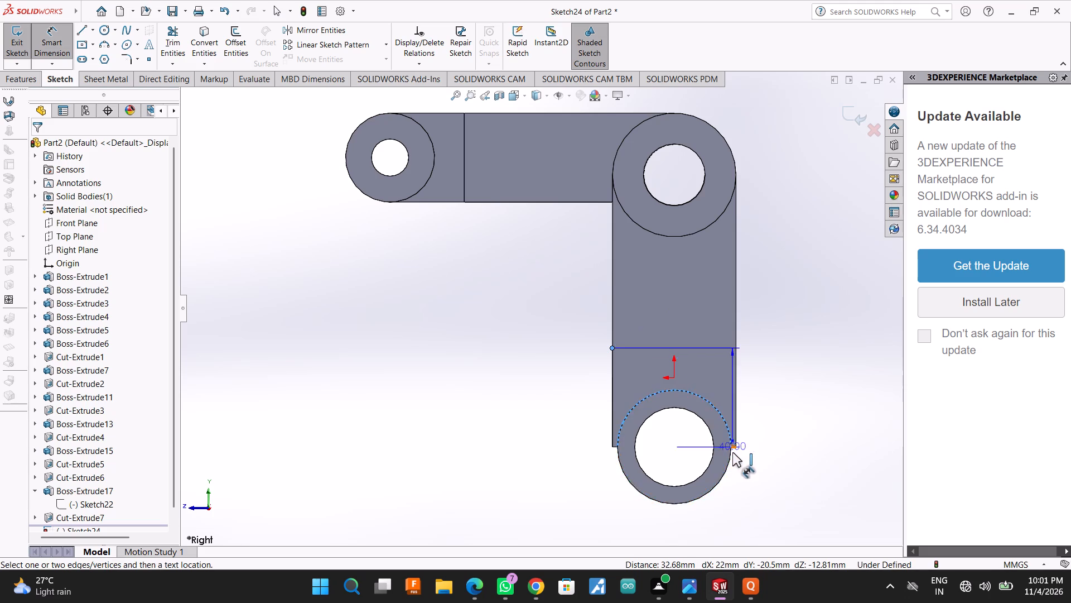
pyautogui.press('Escape')
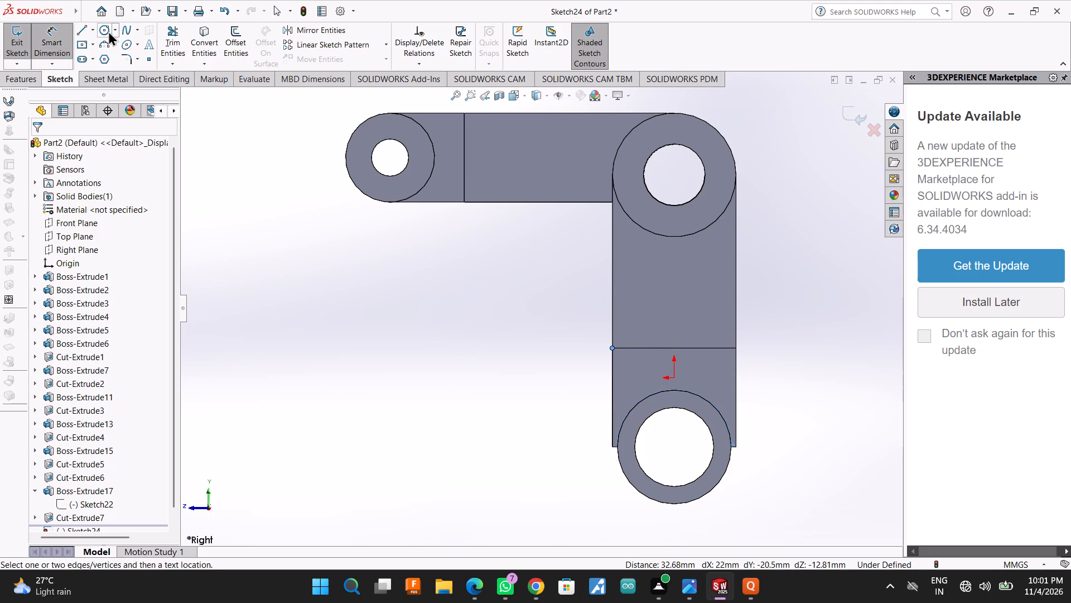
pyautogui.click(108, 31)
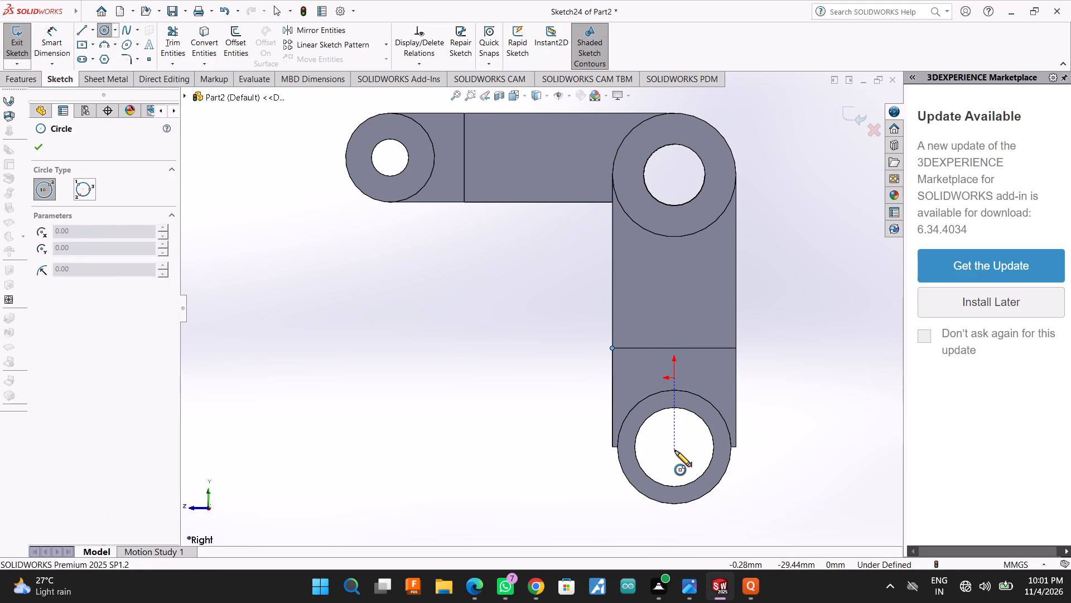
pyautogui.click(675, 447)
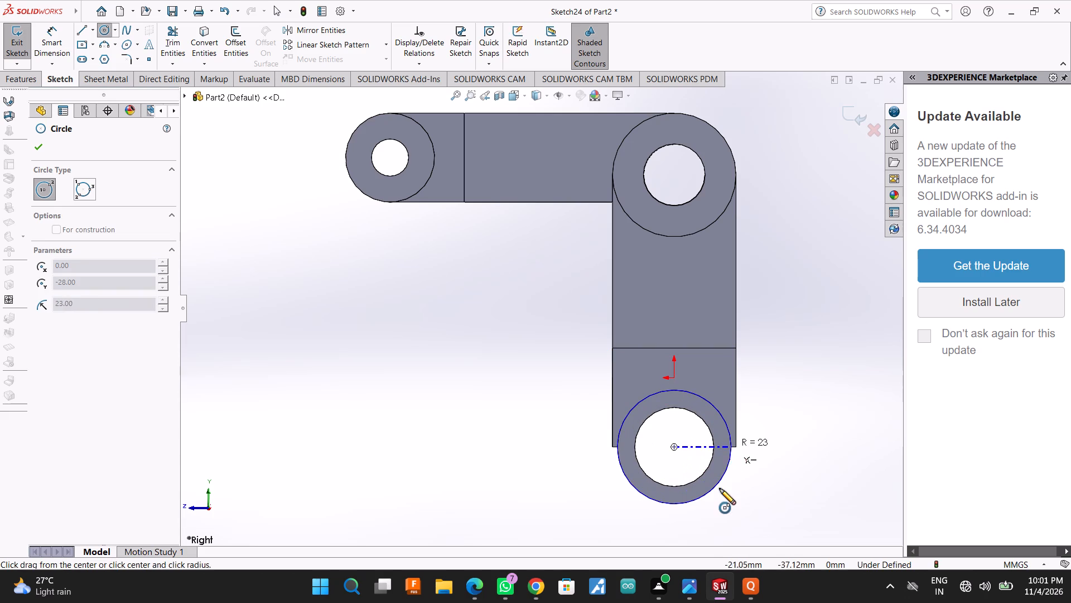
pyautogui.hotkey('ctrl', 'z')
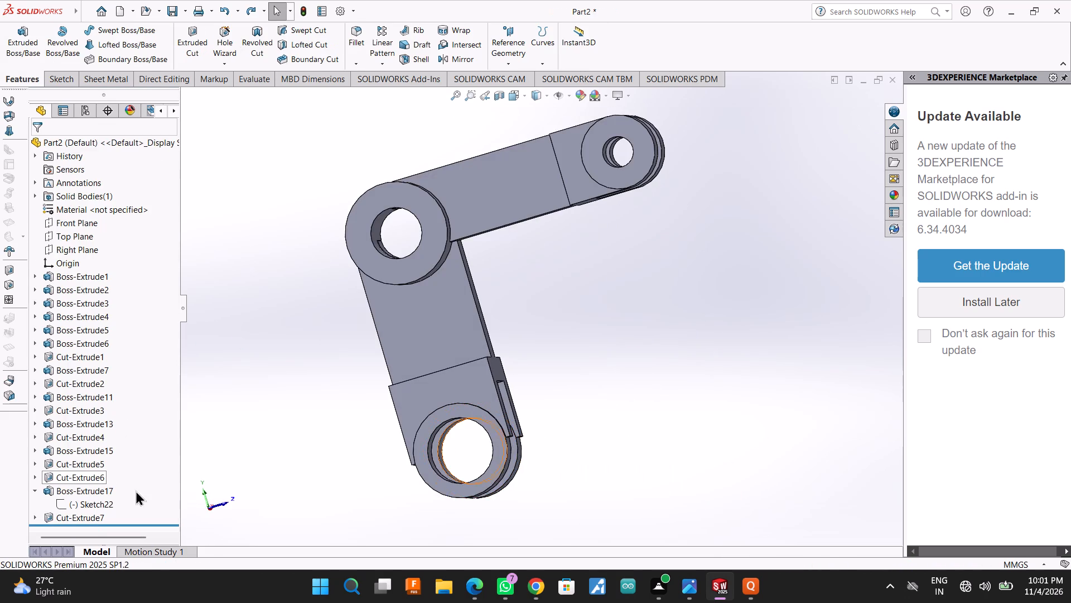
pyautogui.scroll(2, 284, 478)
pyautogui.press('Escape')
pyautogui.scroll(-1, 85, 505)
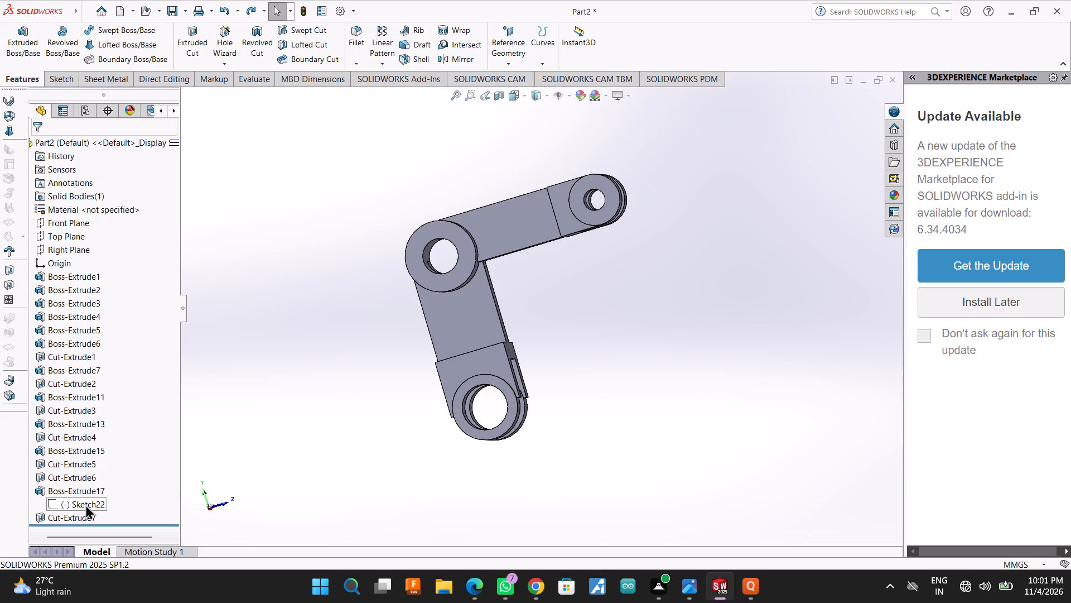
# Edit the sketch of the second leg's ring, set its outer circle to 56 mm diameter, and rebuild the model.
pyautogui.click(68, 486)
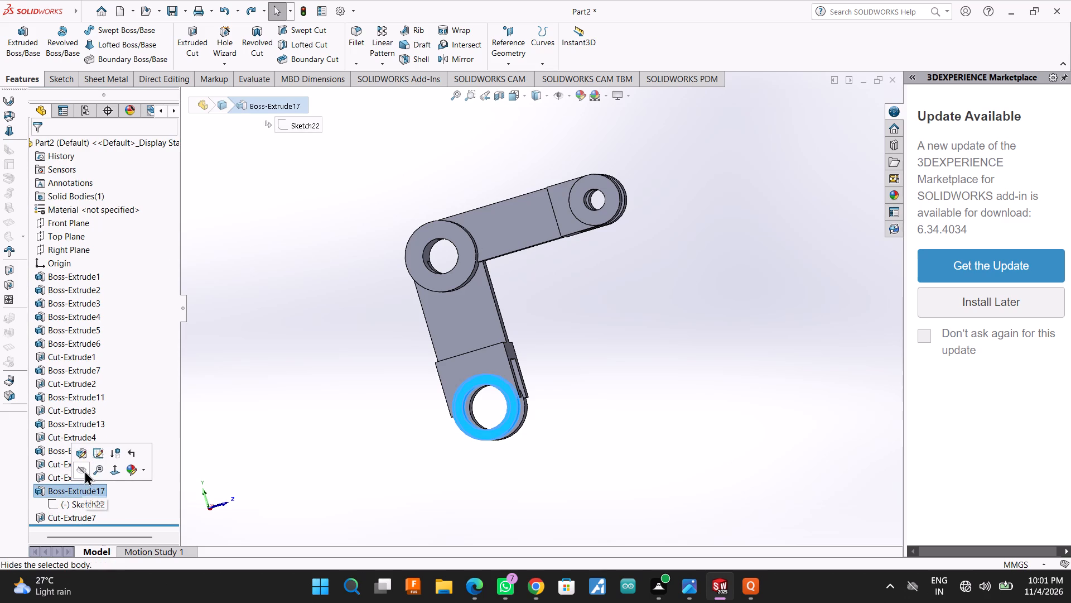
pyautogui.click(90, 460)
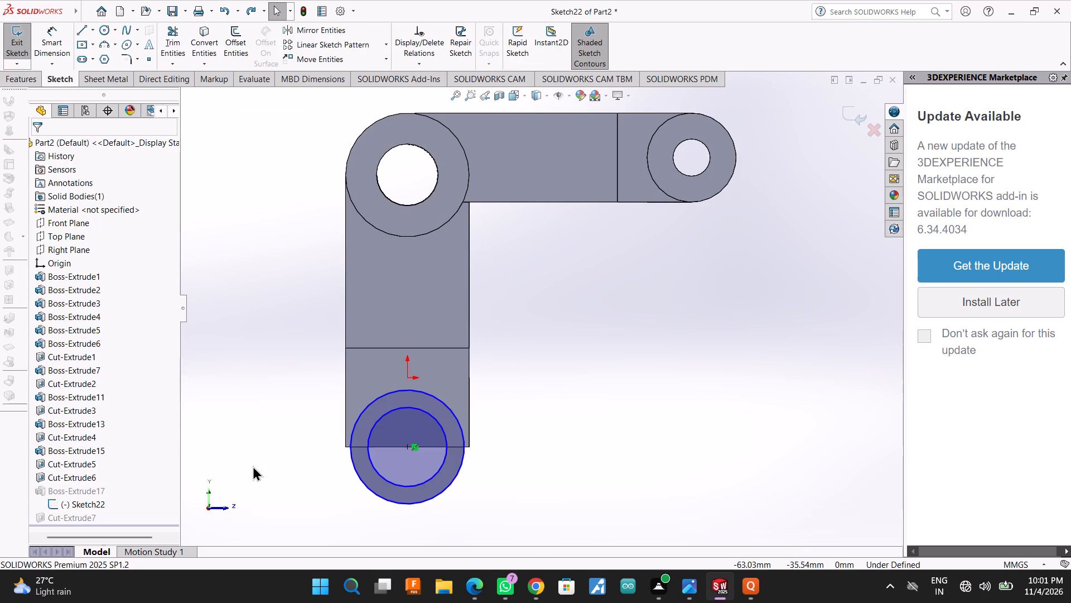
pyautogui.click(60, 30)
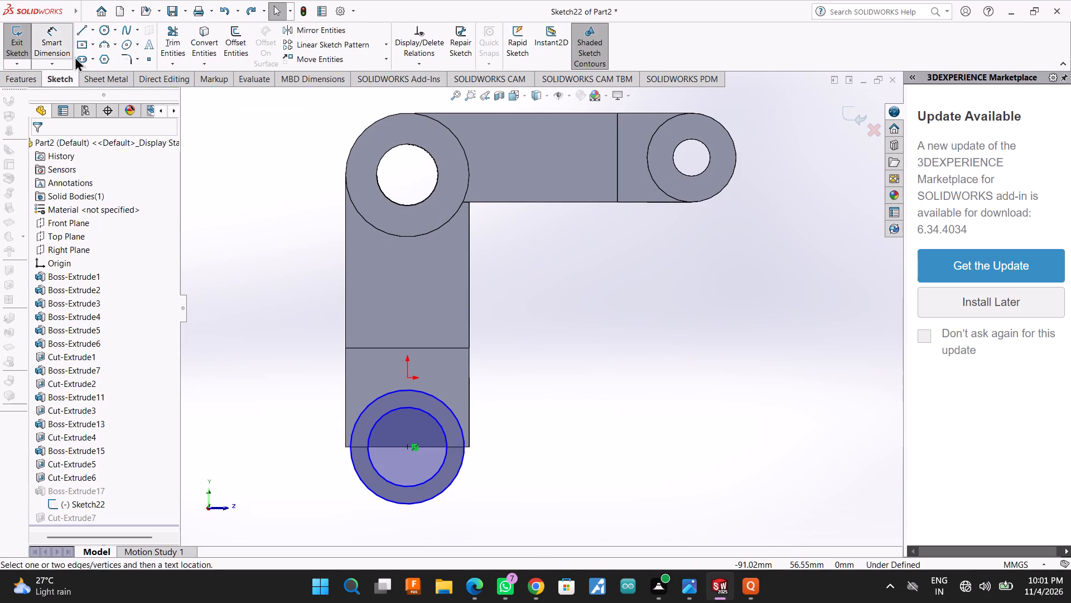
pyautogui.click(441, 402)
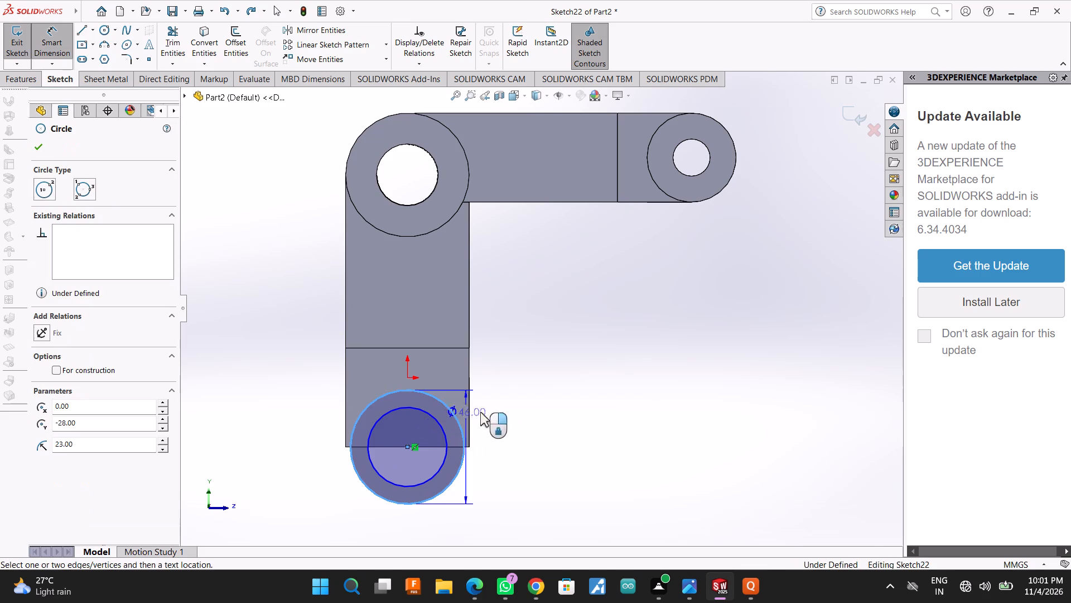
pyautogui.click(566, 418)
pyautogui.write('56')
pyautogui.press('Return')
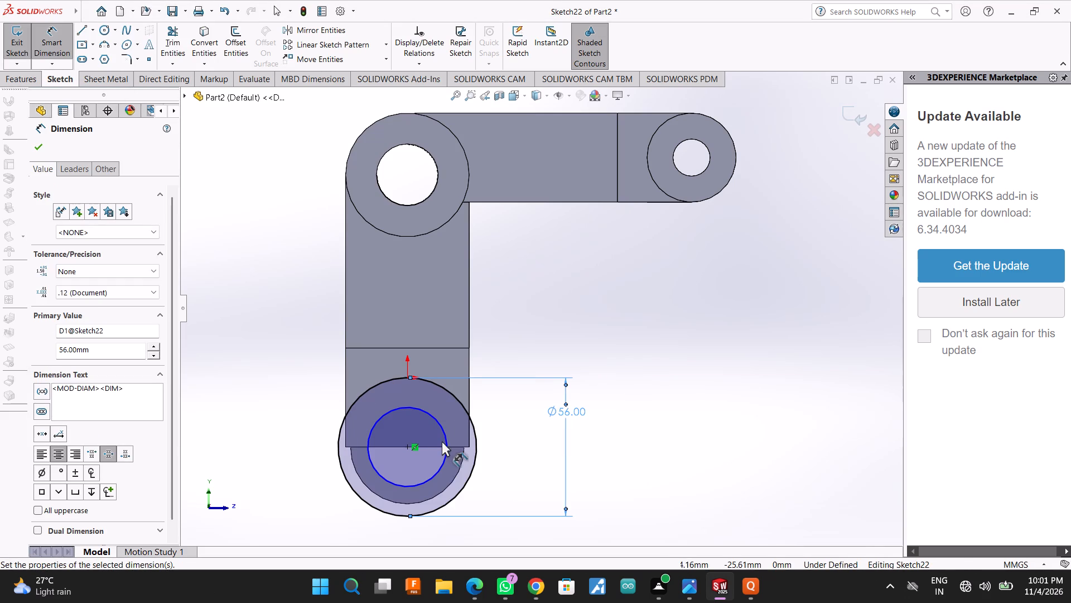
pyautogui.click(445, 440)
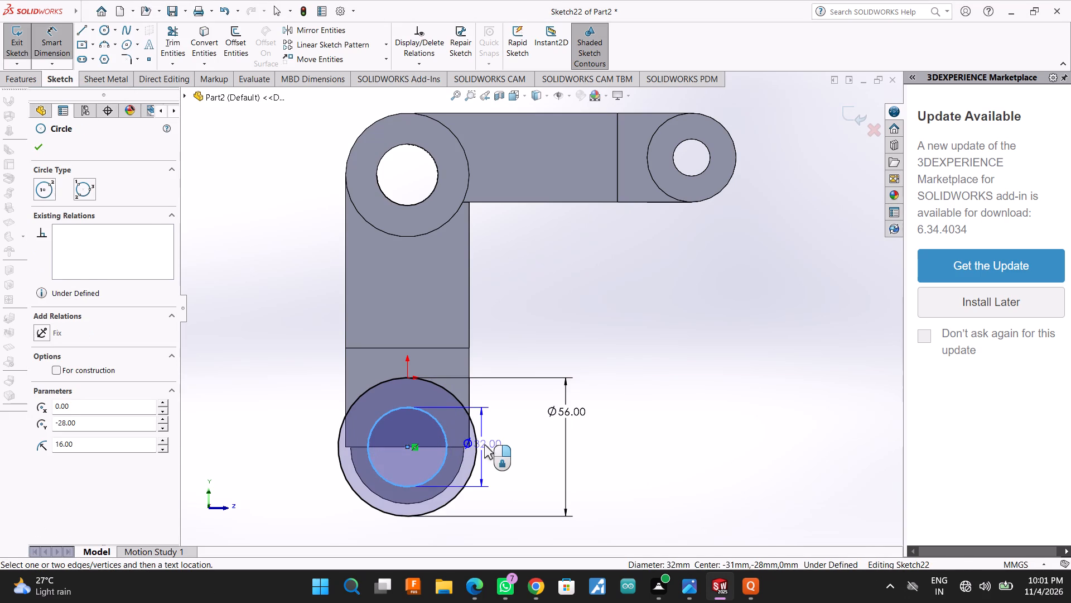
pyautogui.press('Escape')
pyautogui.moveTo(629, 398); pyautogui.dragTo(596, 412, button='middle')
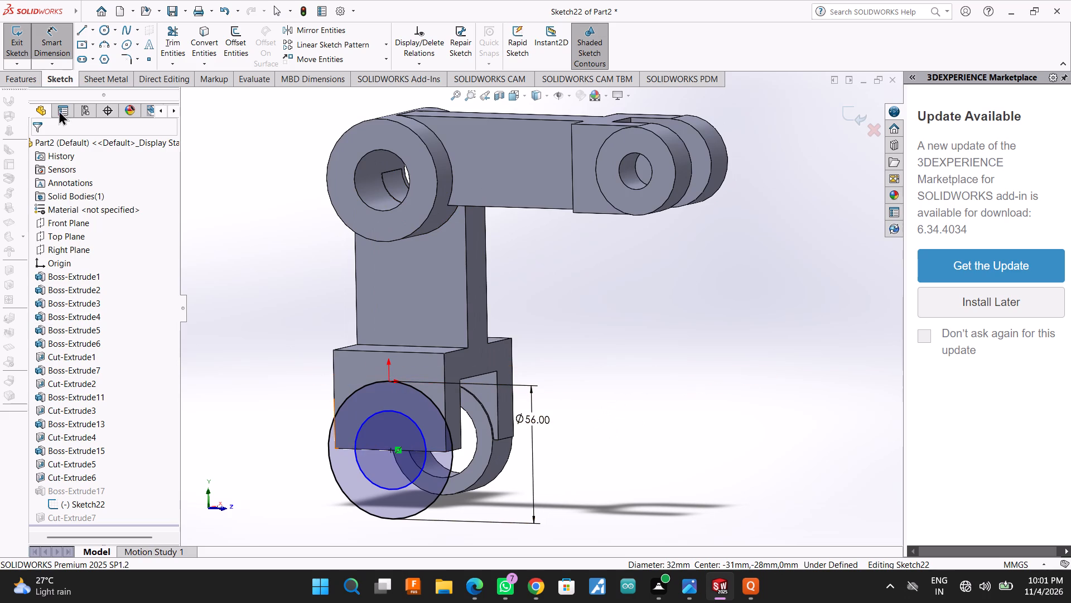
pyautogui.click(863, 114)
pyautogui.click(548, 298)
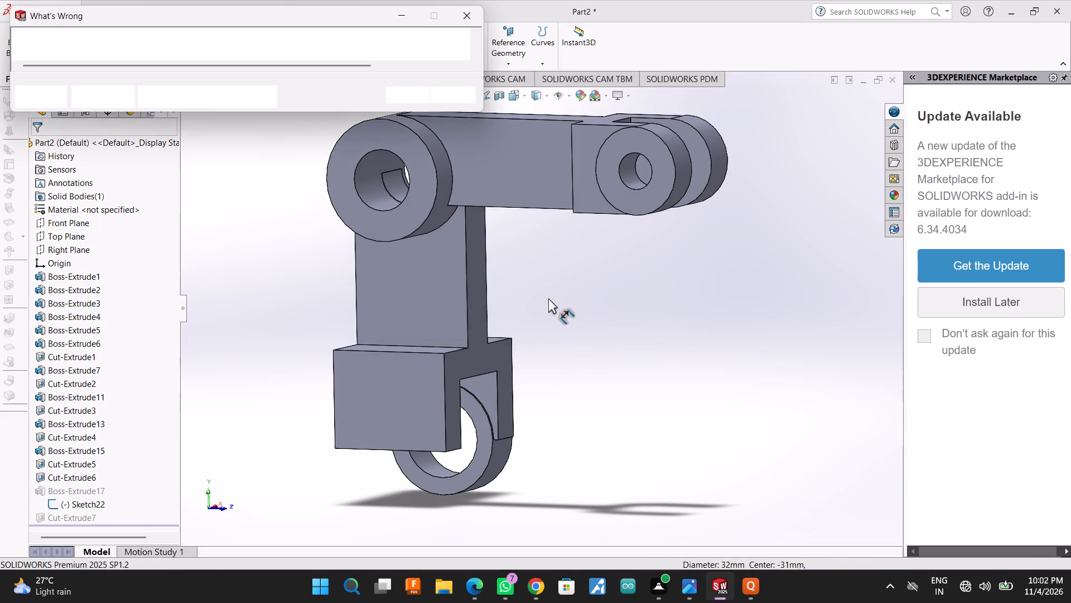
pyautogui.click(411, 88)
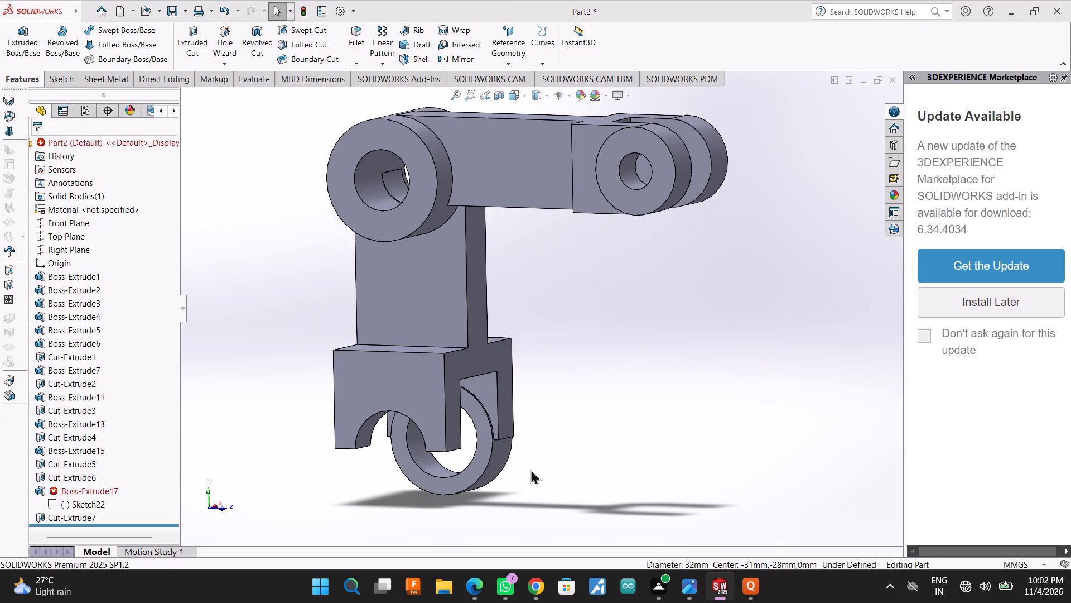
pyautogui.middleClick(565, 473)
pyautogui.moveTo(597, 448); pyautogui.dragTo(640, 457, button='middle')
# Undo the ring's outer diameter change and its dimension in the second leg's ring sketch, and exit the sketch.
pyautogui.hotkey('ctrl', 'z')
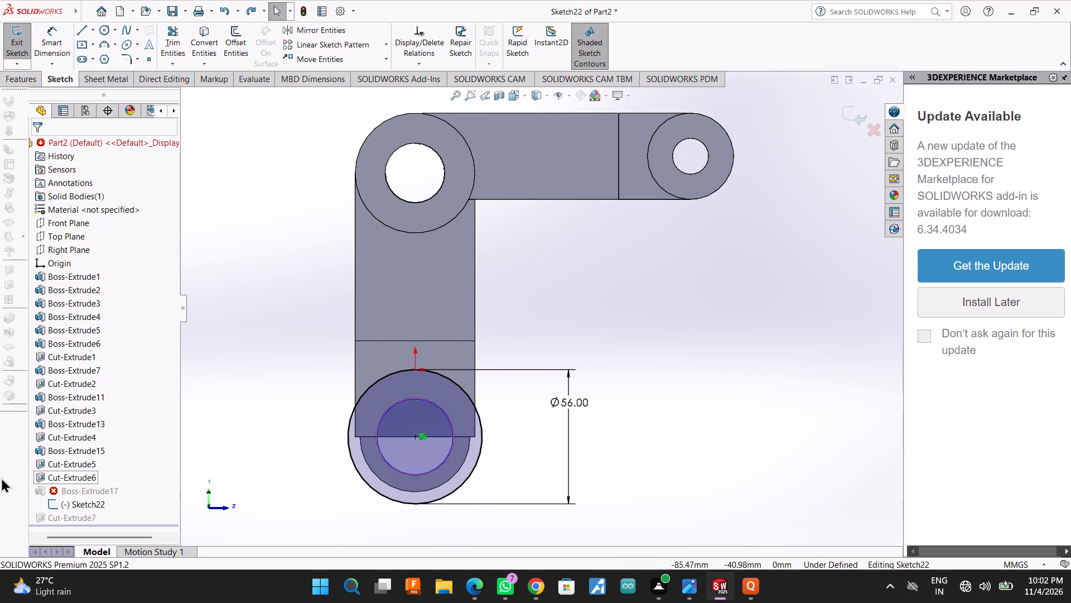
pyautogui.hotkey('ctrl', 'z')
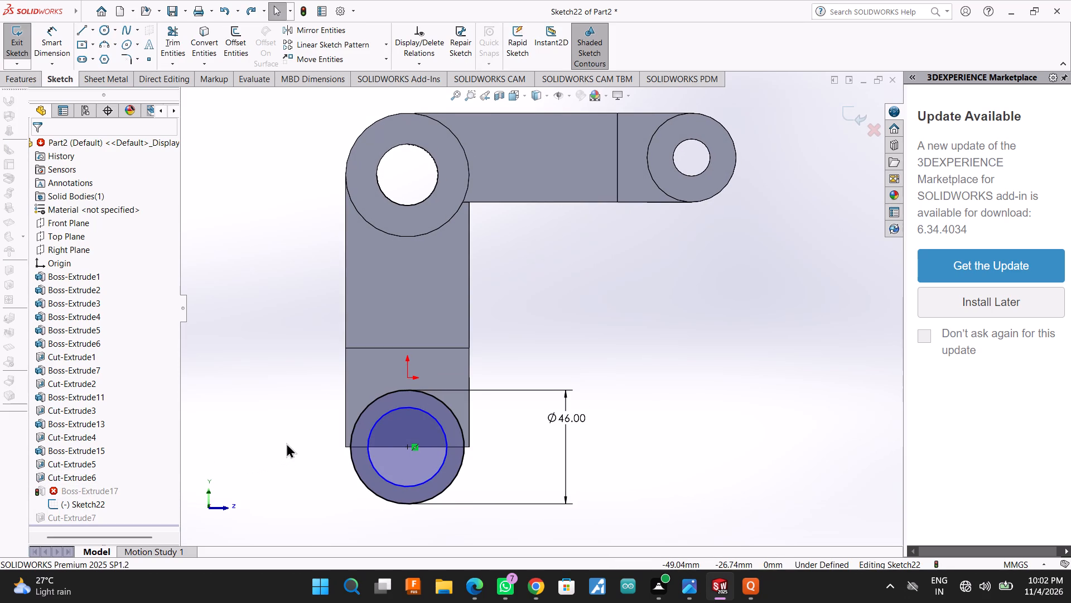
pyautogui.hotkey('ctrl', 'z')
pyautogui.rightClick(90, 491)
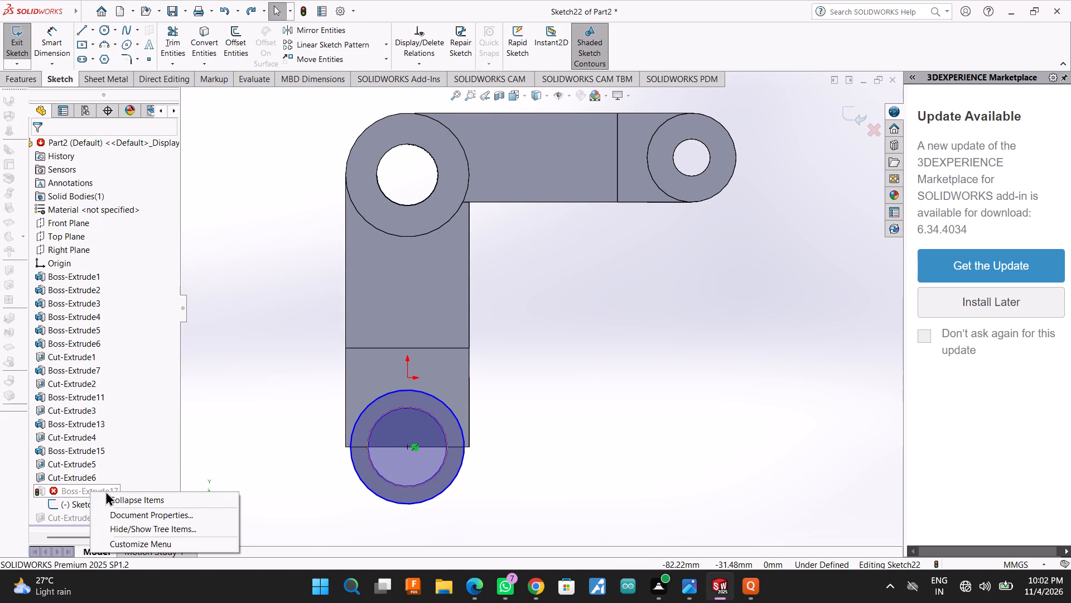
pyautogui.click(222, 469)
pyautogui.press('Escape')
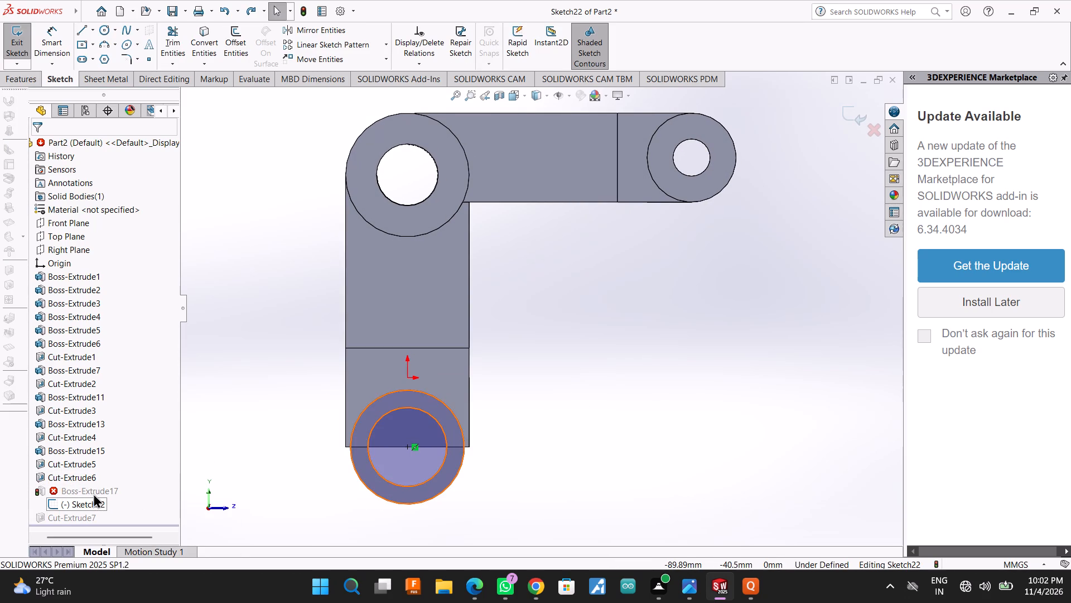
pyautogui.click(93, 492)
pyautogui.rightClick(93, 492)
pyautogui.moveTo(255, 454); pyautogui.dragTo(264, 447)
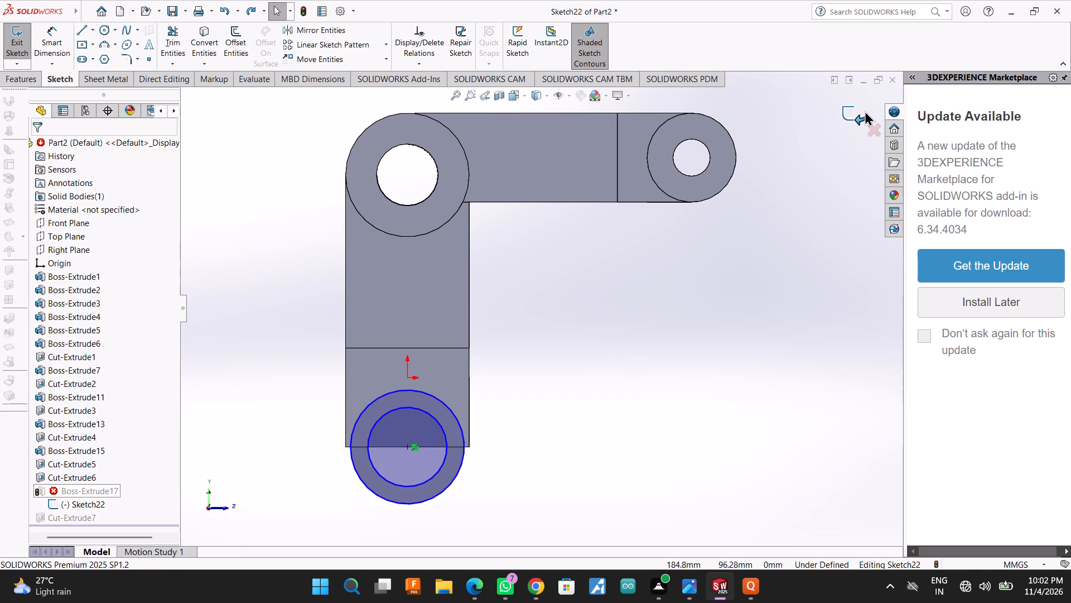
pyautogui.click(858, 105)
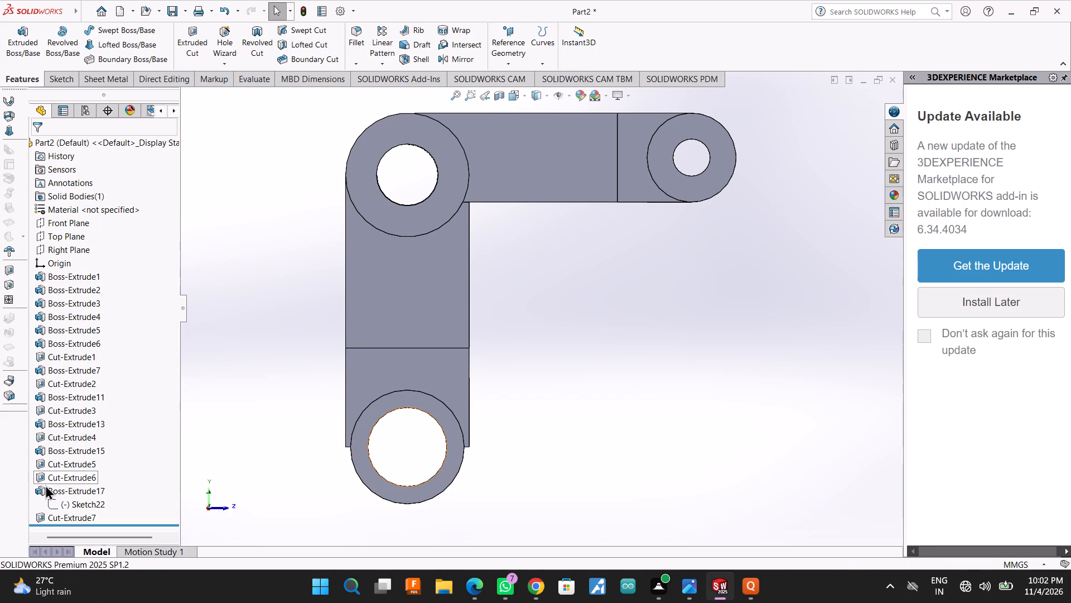
# Delete the second base leg's ring, Boss-Extrude17, together with its leftover Sketch22.
pyautogui.click(59, 486)
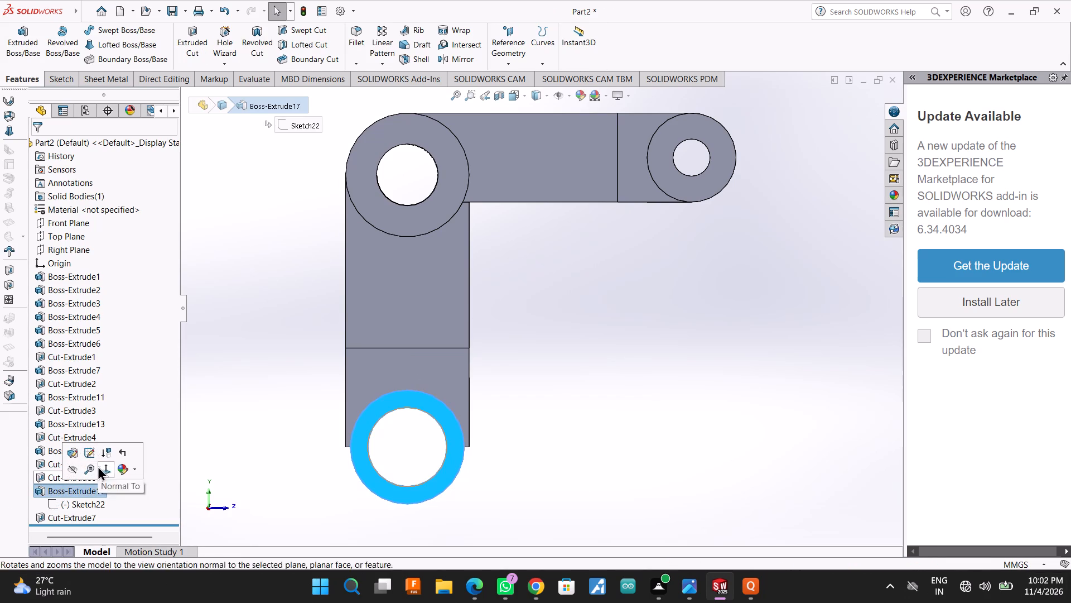
pyautogui.rightClick(56, 493)
pyautogui.click(91, 412)
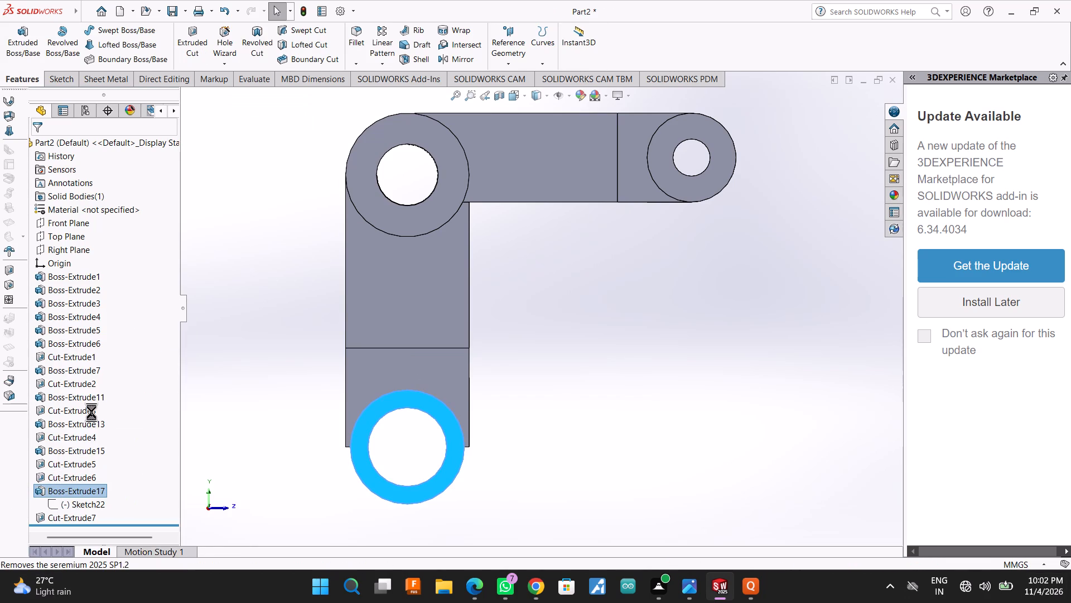
pyautogui.click(623, 217)
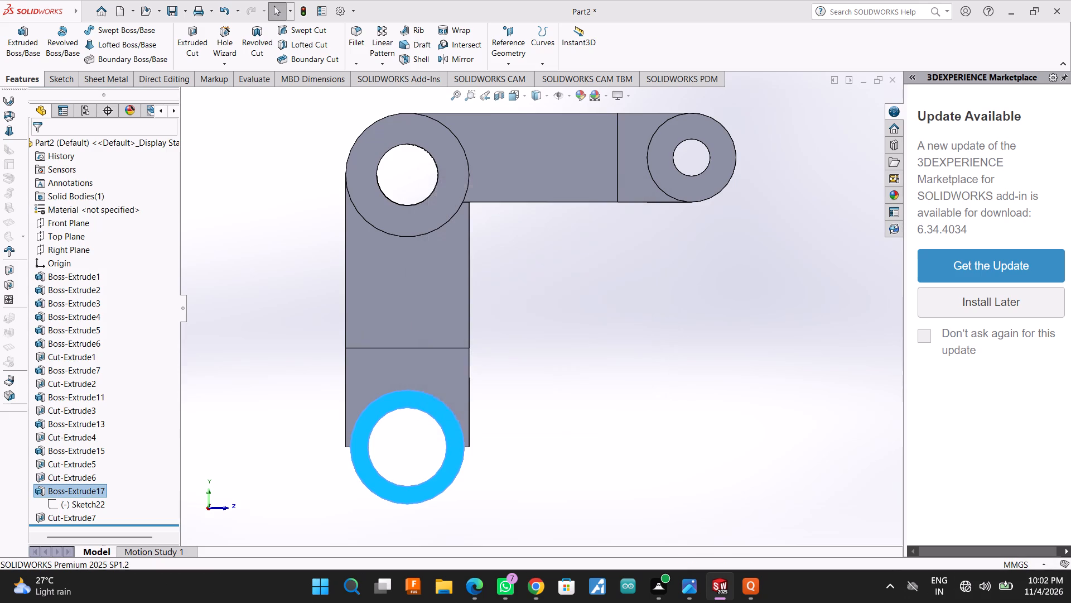
pyautogui.moveTo(704, 381); pyautogui.dragTo(663, 394, button='middle')
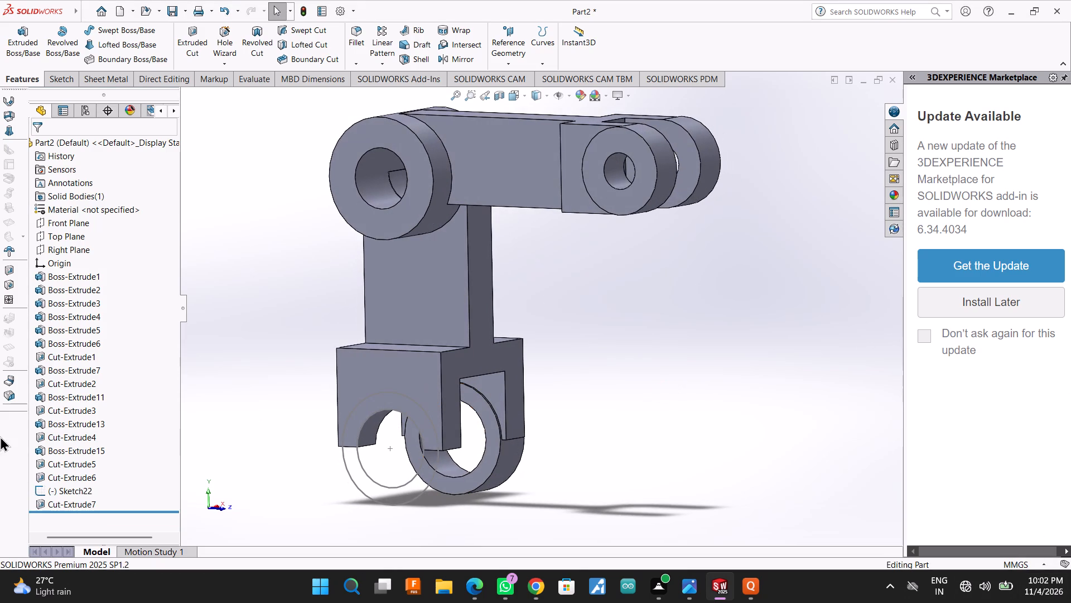
pyautogui.click(64, 488)
pyautogui.rightClick(64, 489)
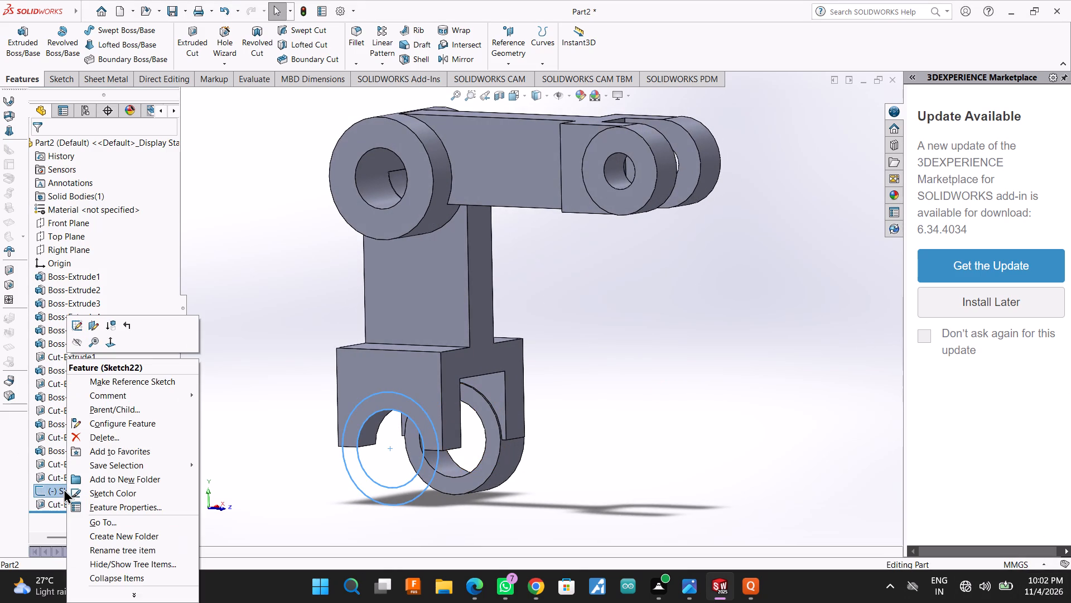
pyautogui.click(105, 433)
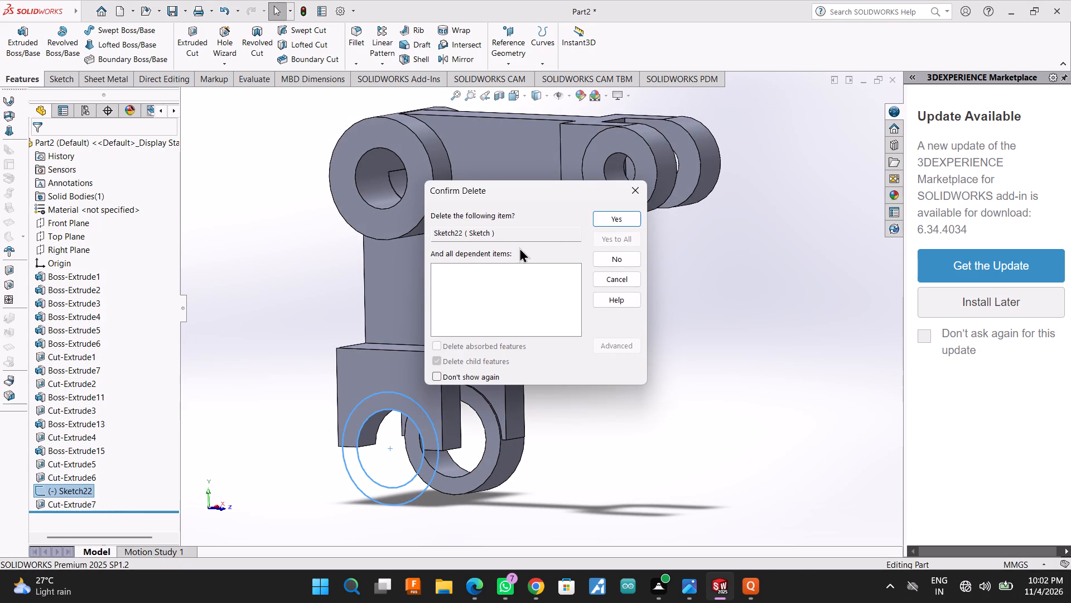
pyautogui.click(609, 214)
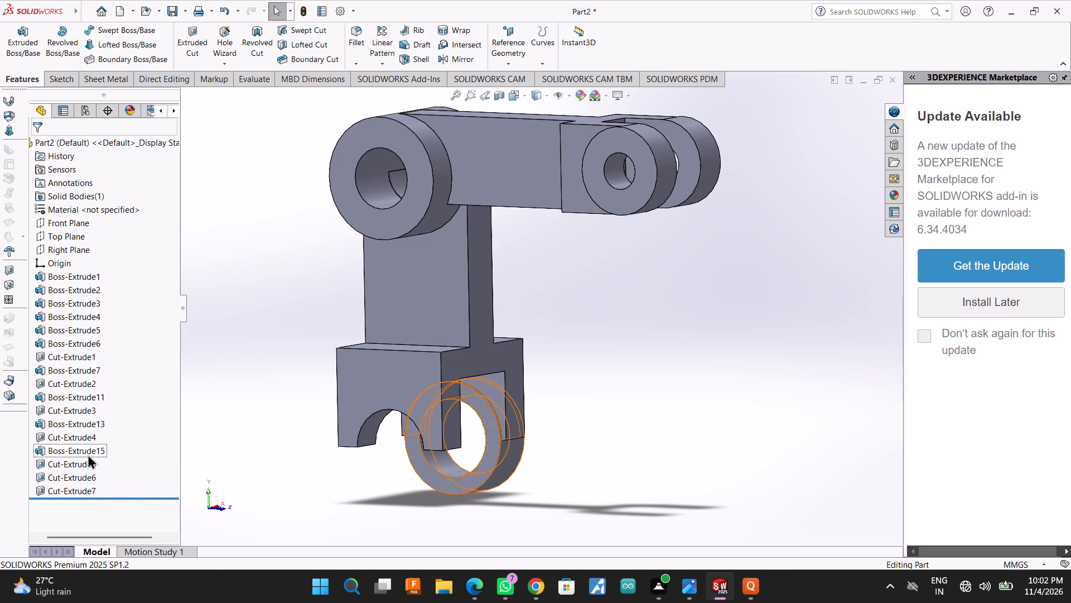
# Delete the first base leg's ring, Boss-Extrude15, along with its dependent cuts.
pyautogui.rightClick(88, 454)
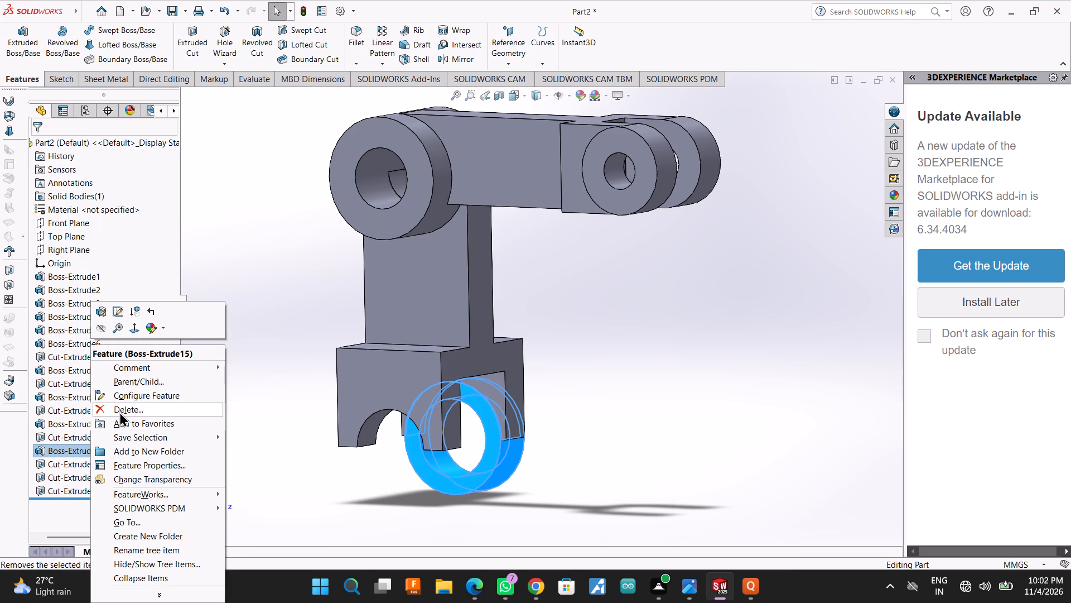
pyautogui.click(119, 411)
pyautogui.click(633, 218)
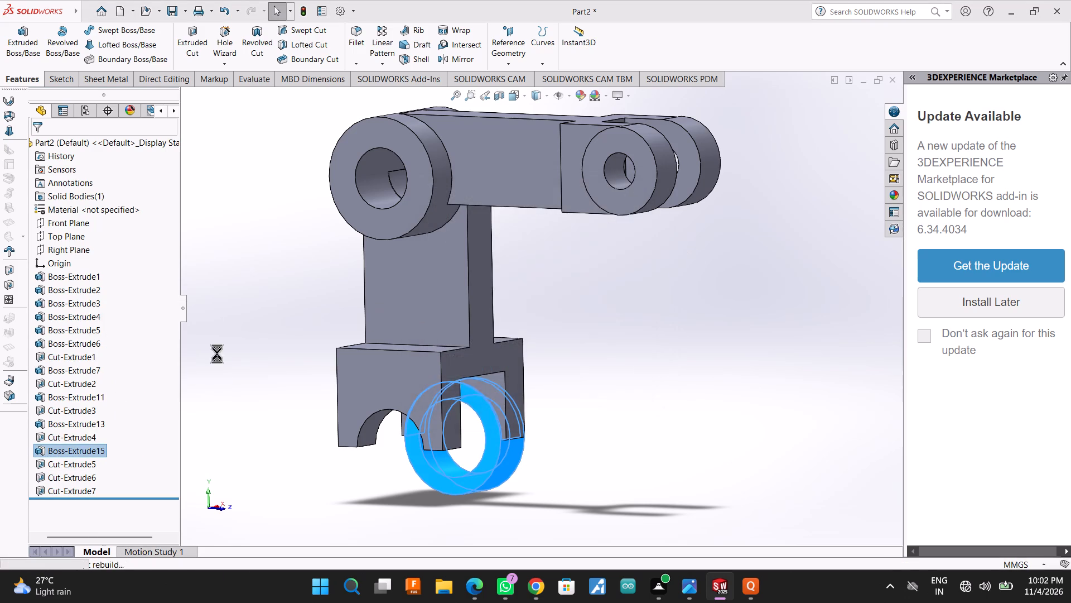
# Delete Cut-Extrude4, the bore in the arm's fork, keeping its sketch.
pyautogui.click(73, 444)
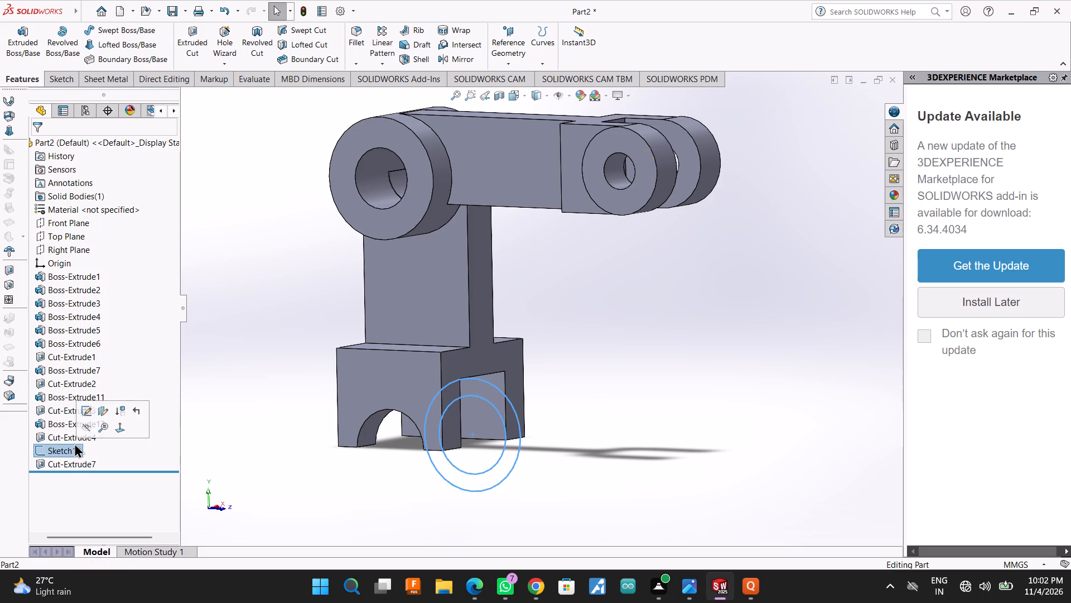
pyautogui.rightClick(59, 442)
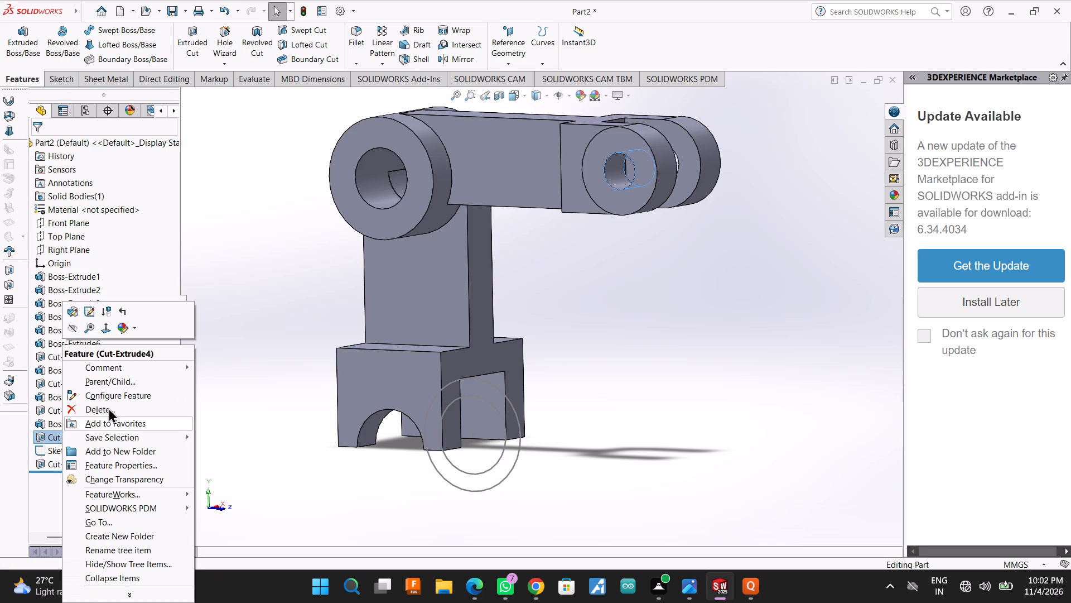
pyautogui.click(100, 413)
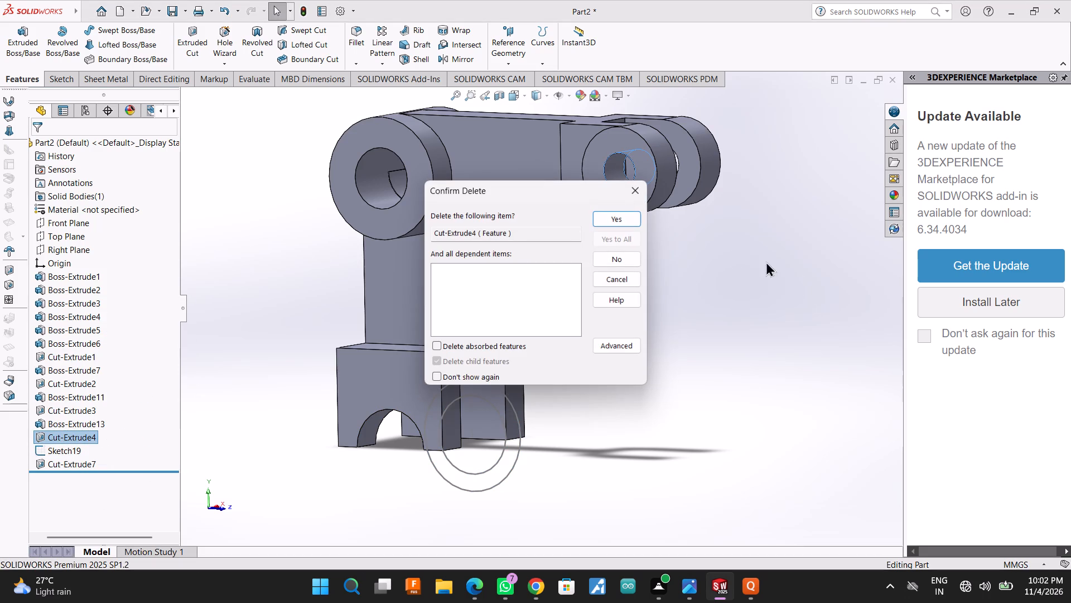
pyautogui.click(624, 216)
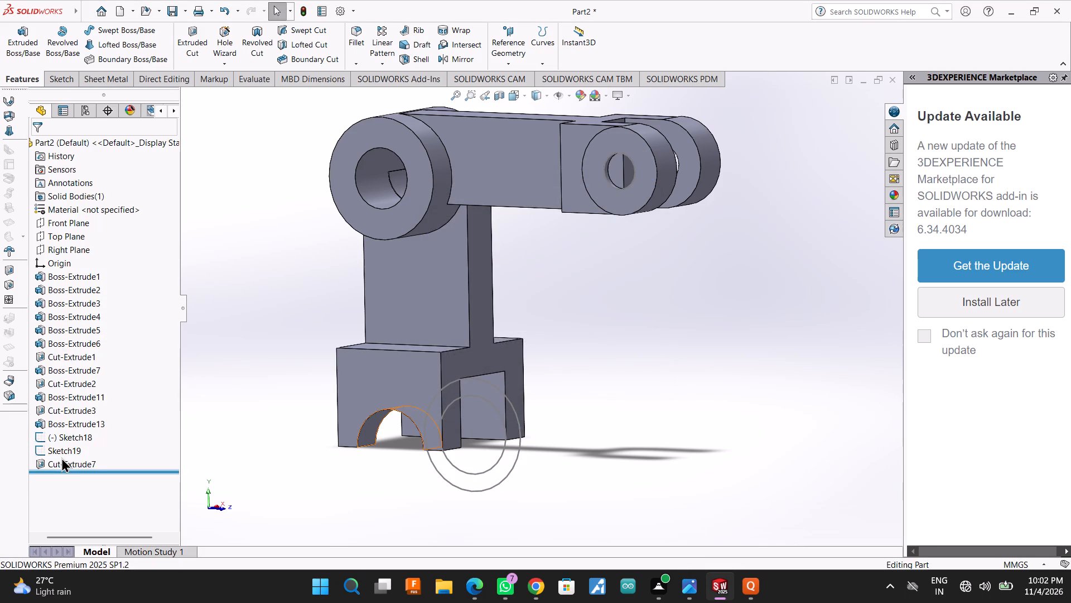
# Delete Cut-Extrude7, the round cut in the base leg, together with its leftover circle sketch, Sketch23.
pyautogui.click(61, 457)
pyautogui.rightClick(78, 465)
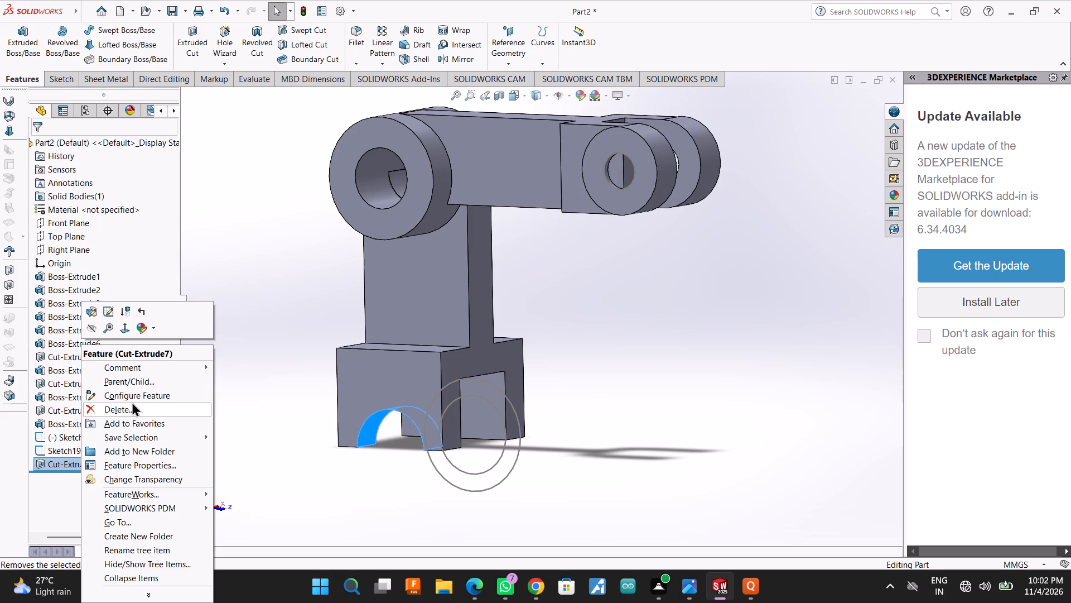
pyautogui.click(127, 410)
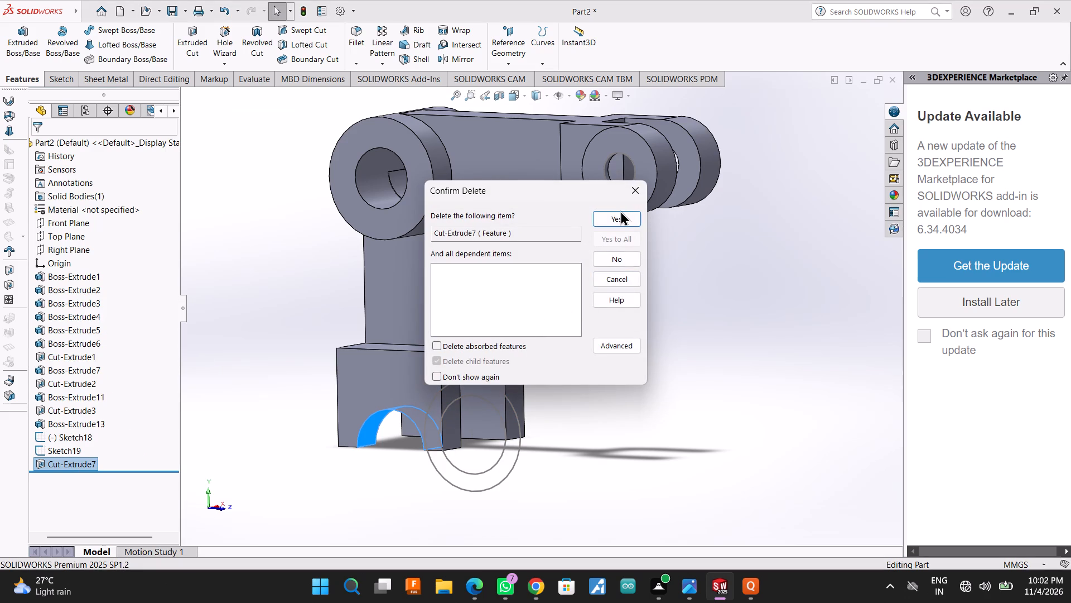
pyautogui.click(620, 210)
pyautogui.rightClick(59, 459)
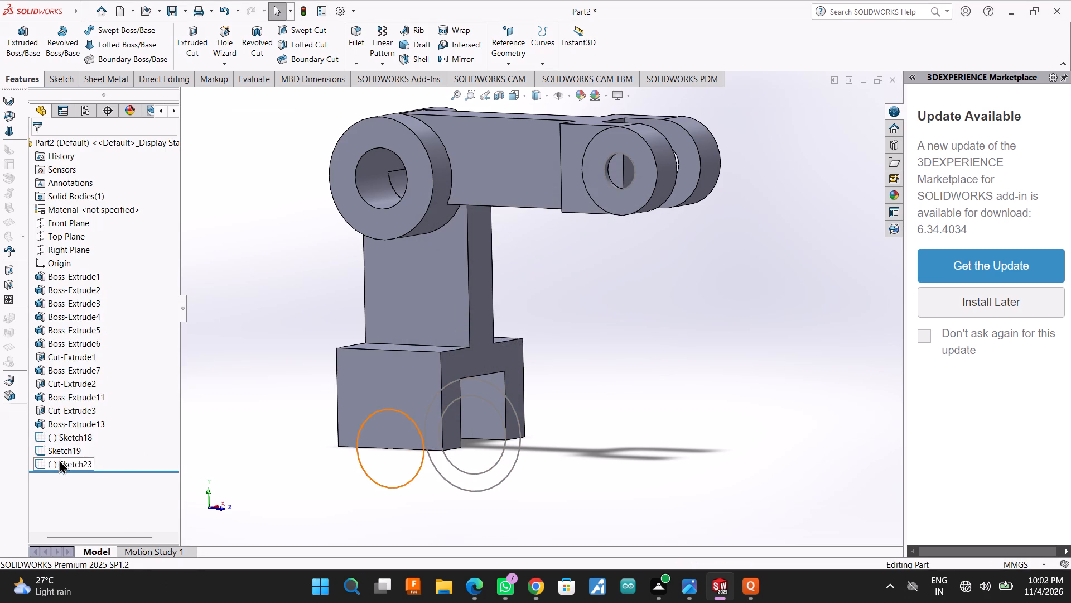
pyautogui.click(107, 434)
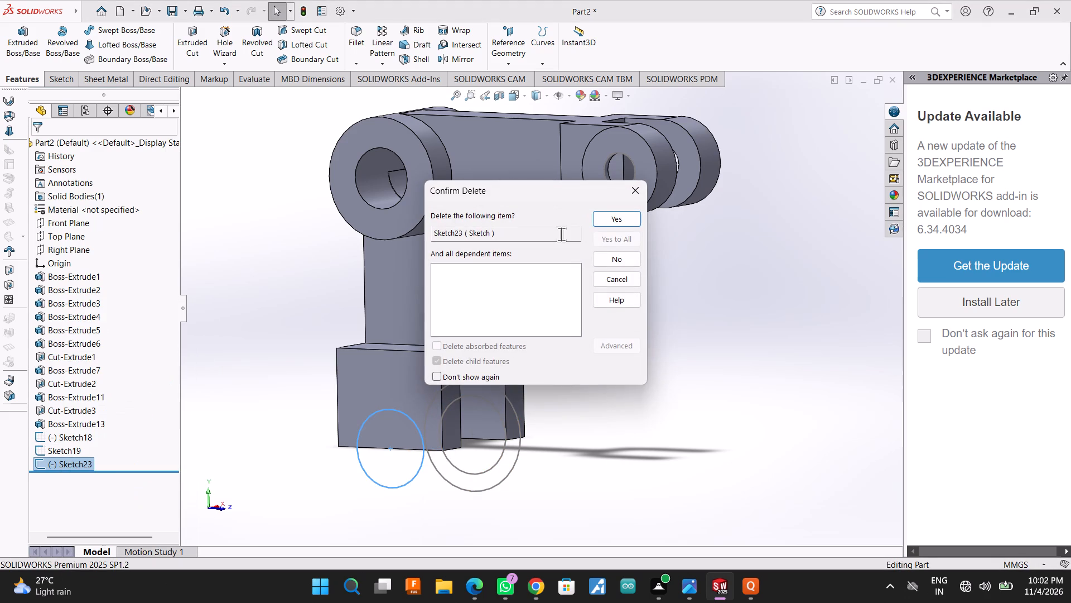
pyautogui.click(598, 221)
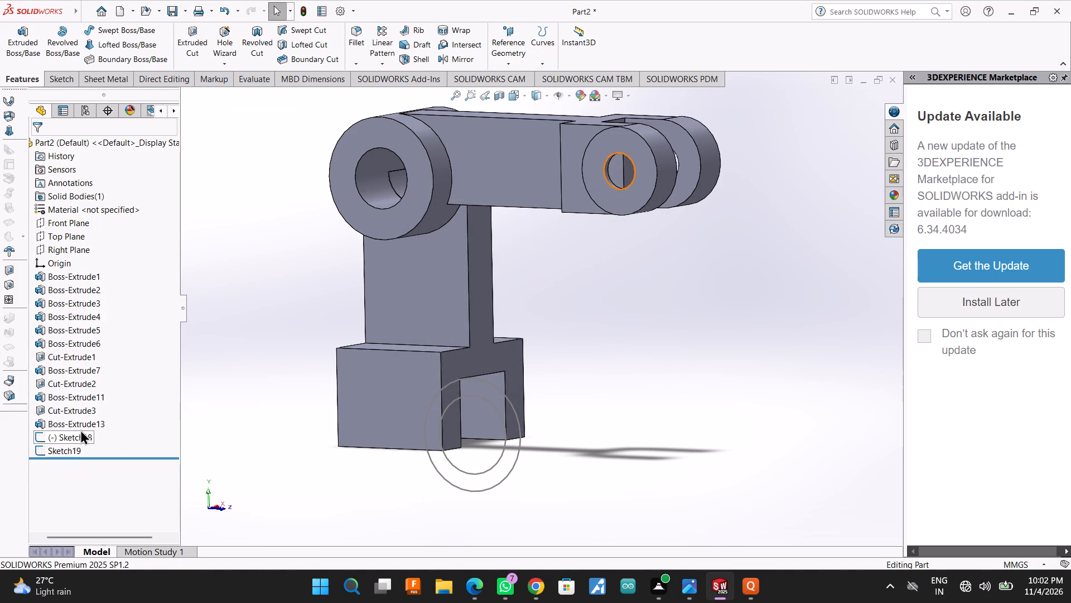
# Delete Sketch19, the leftover two-circle ring sketch at the base leg's lower end.
pyautogui.click(76, 446)
pyautogui.rightClick(76, 446)
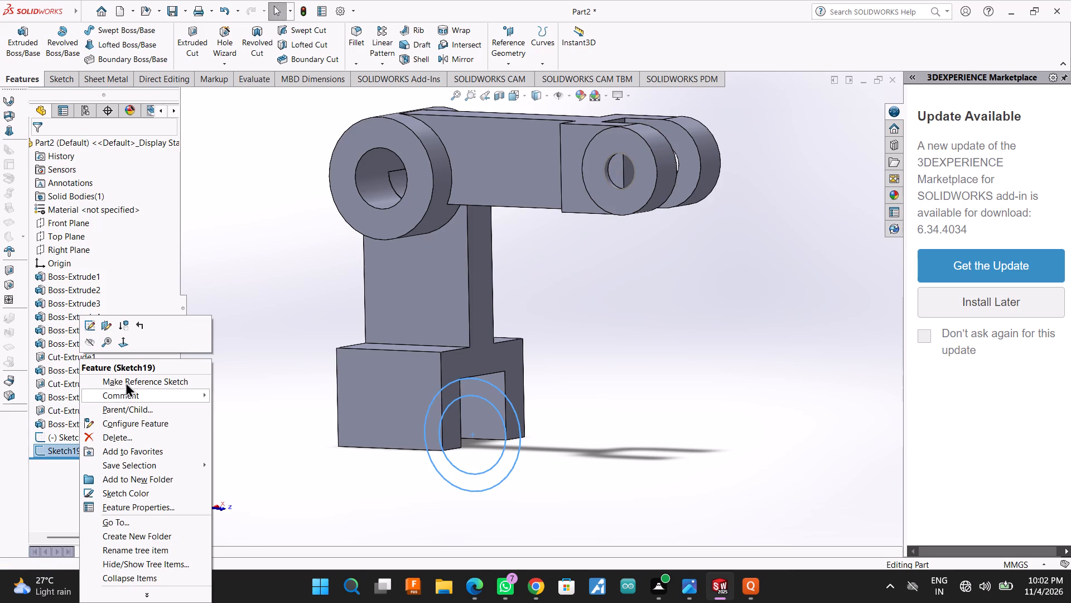
pyautogui.click(124, 440)
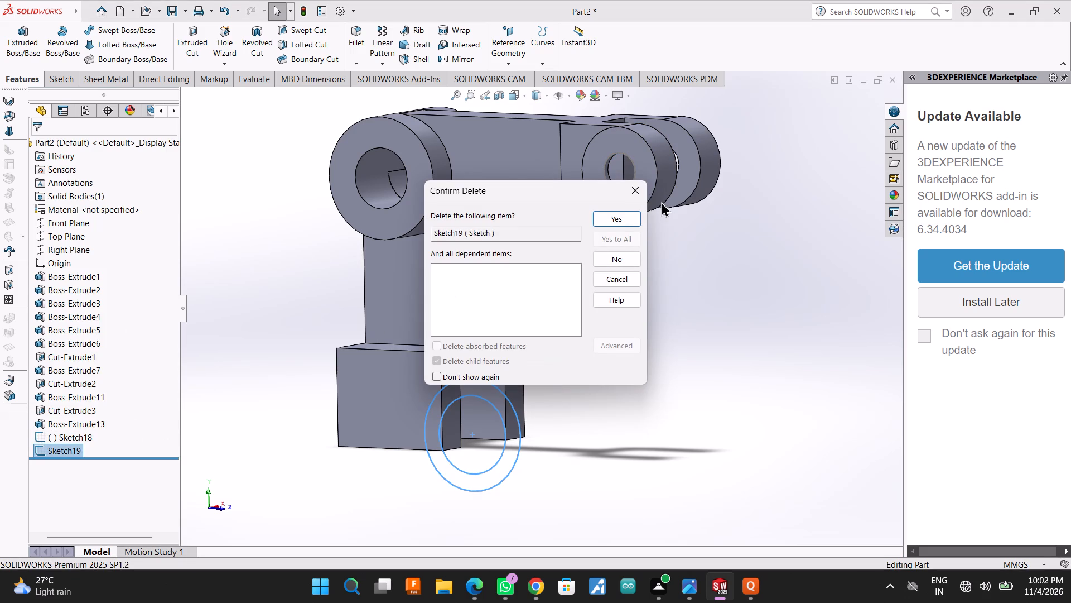
pyautogui.click(615, 217)
# Sketch two concentric circles, about 67 mm and 33 mm in diameter, on the base leg's outer face, centred on its bottom edge's midpoint.
pyautogui.moveTo(630, 339); pyautogui.dragTo(585, 365, button='middle')
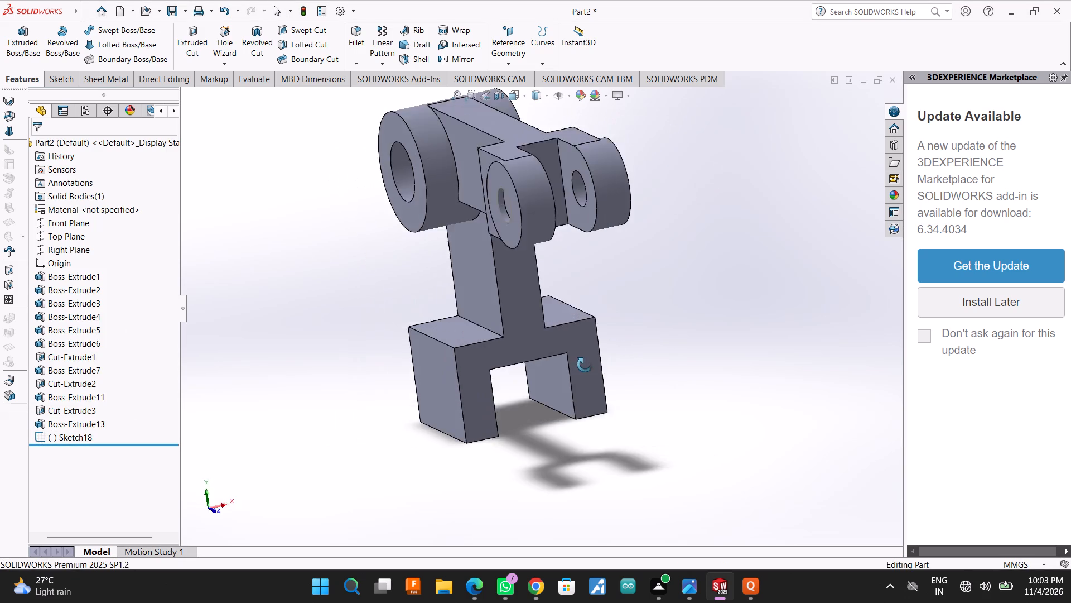
pyautogui.moveTo(585, 365); pyautogui.dragTo(661, 345, button='middle')
pyautogui.click(408, 395)
pyautogui.click(455, 363)
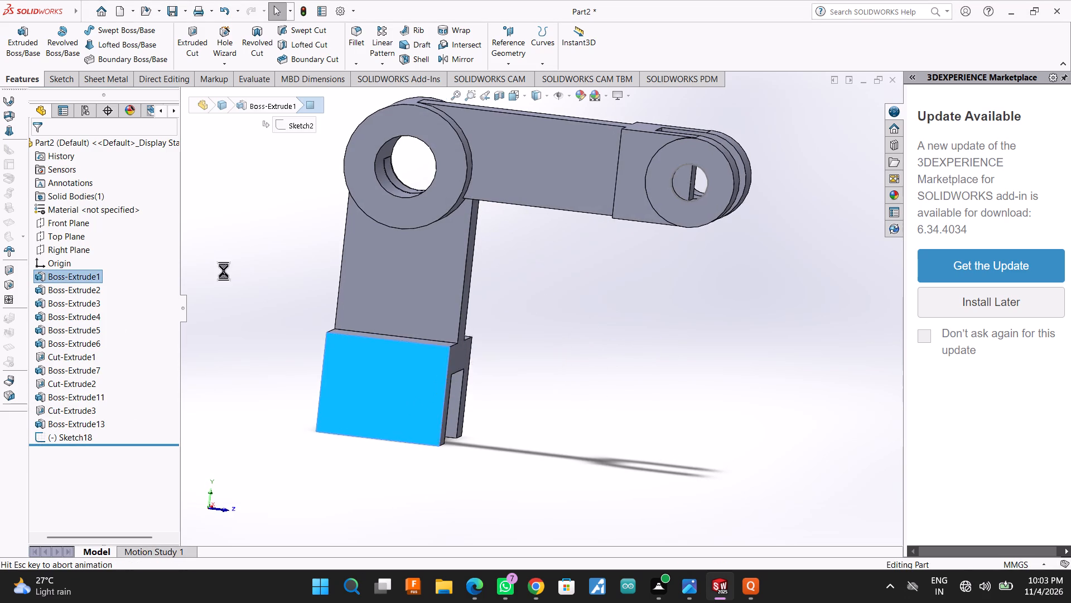
pyautogui.click(103, 35)
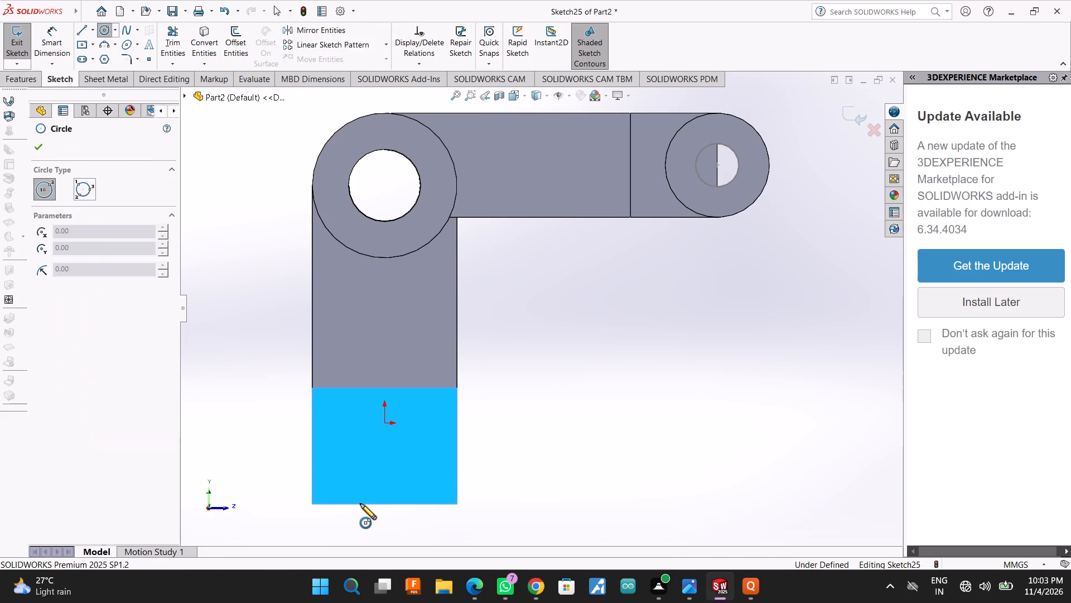
pyautogui.click(382, 504)
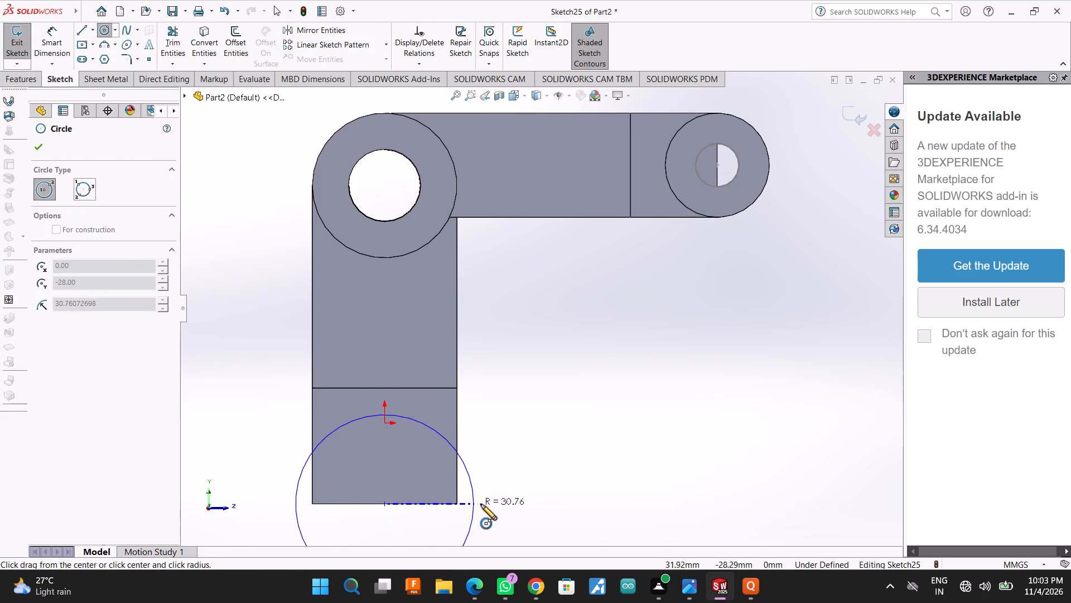
pyautogui.click(481, 504)
pyautogui.click(385, 504)
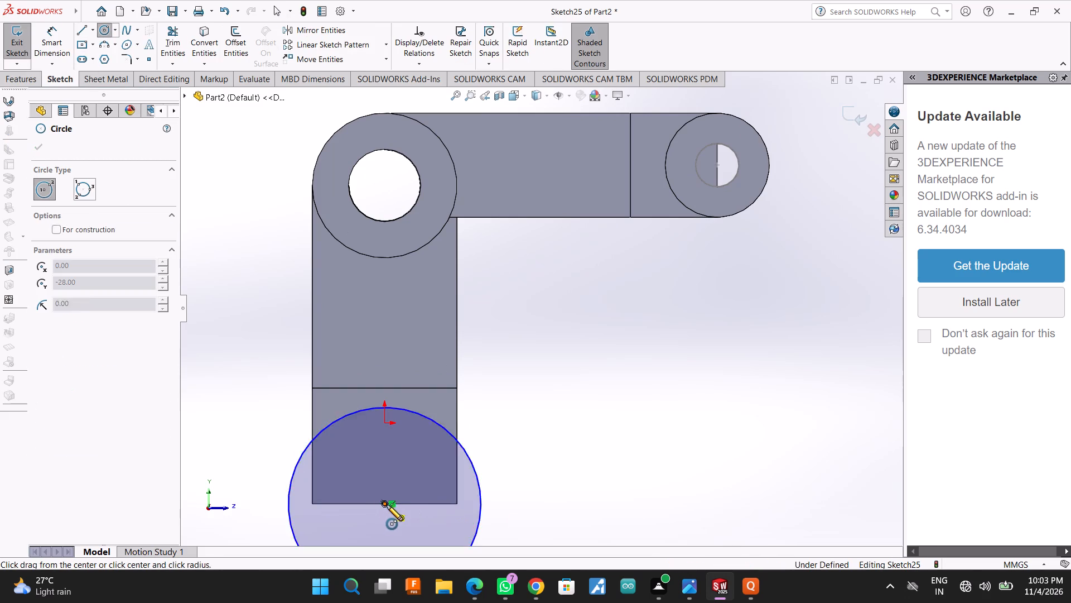
pyautogui.click(431, 517)
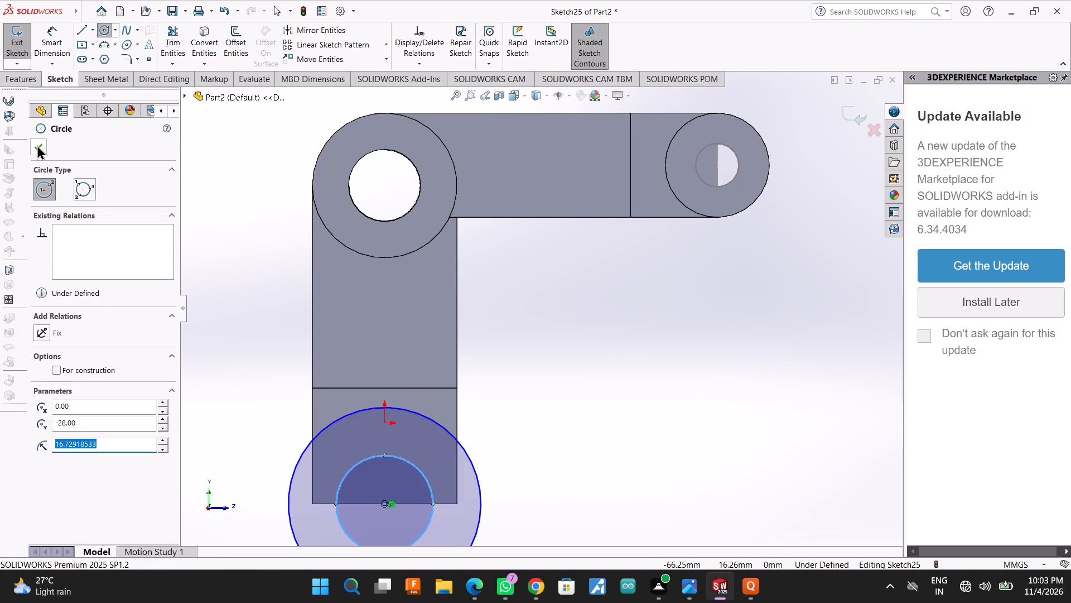
pyautogui.click(37, 145)
# Dimension the outer circle's diameter to 56 mm and the inner circle's to 32 mm.
pyautogui.click(40, 40)
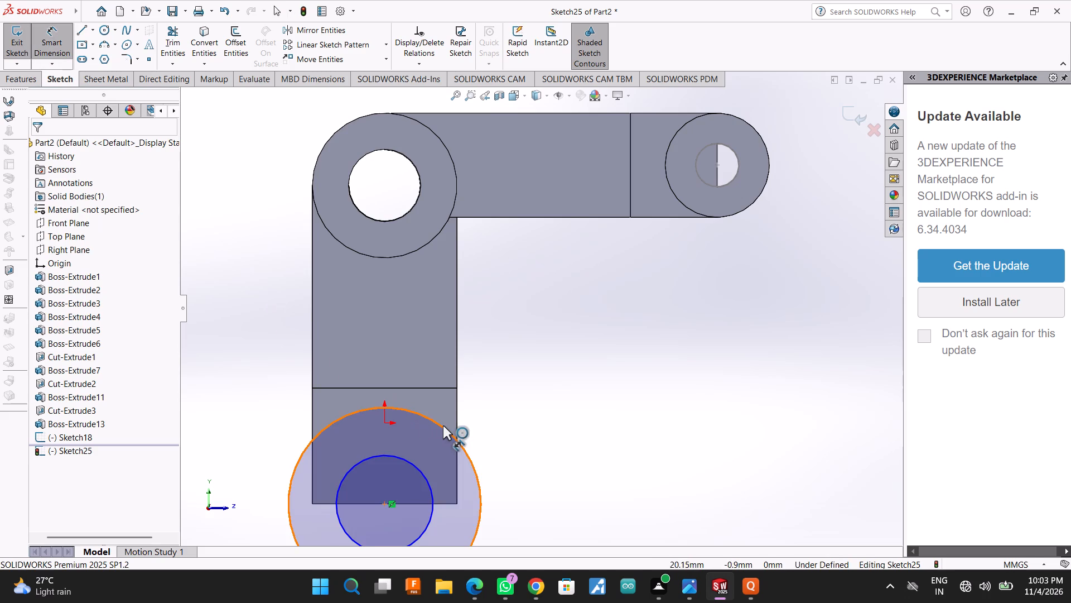
pyautogui.click(443, 425)
pyautogui.click(569, 406)
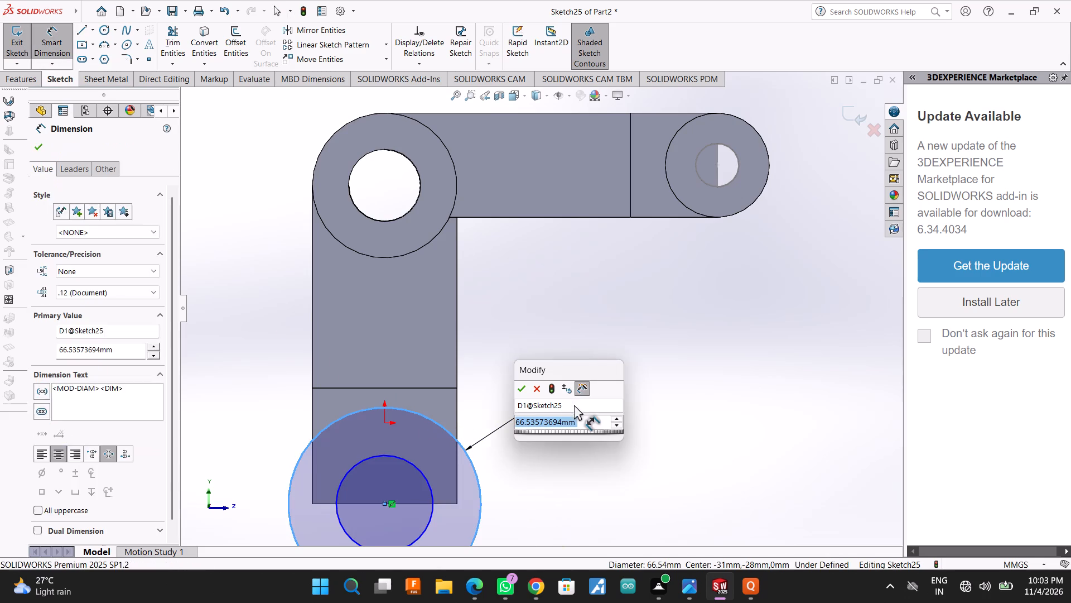
pyautogui.write('56')
pyautogui.press('Return')
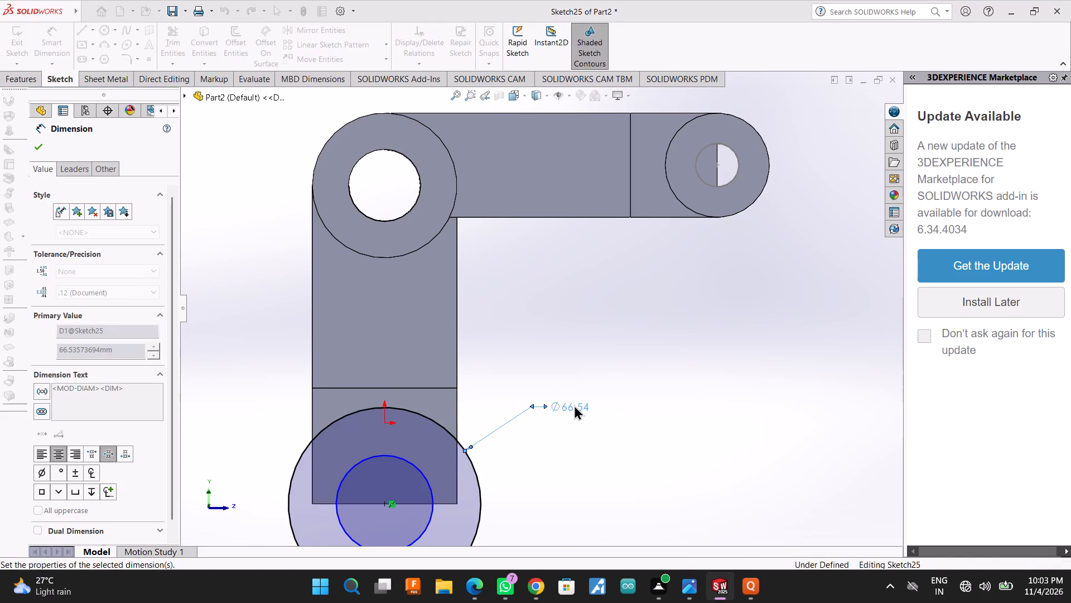
pyautogui.click(431, 490)
pyautogui.click(548, 491)
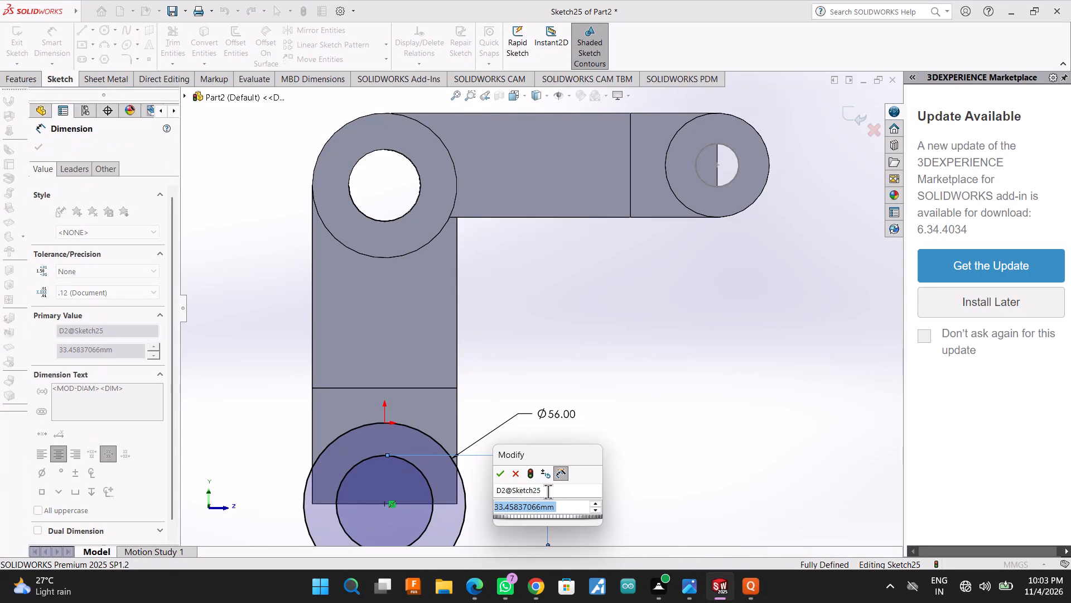
pyautogui.press('3')
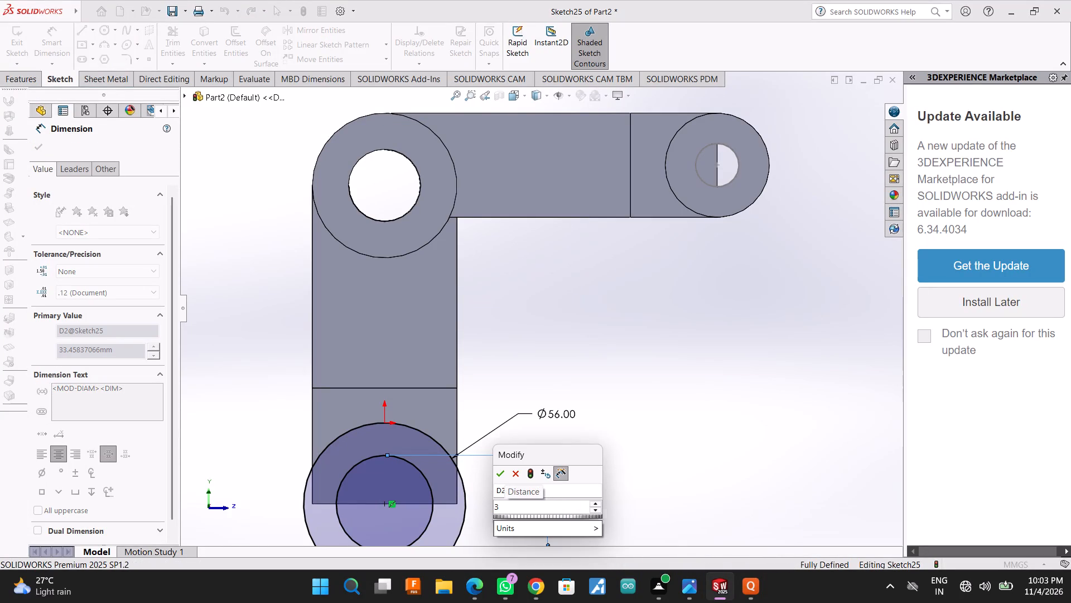
pyautogui.press('2')
pyautogui.press('Return')
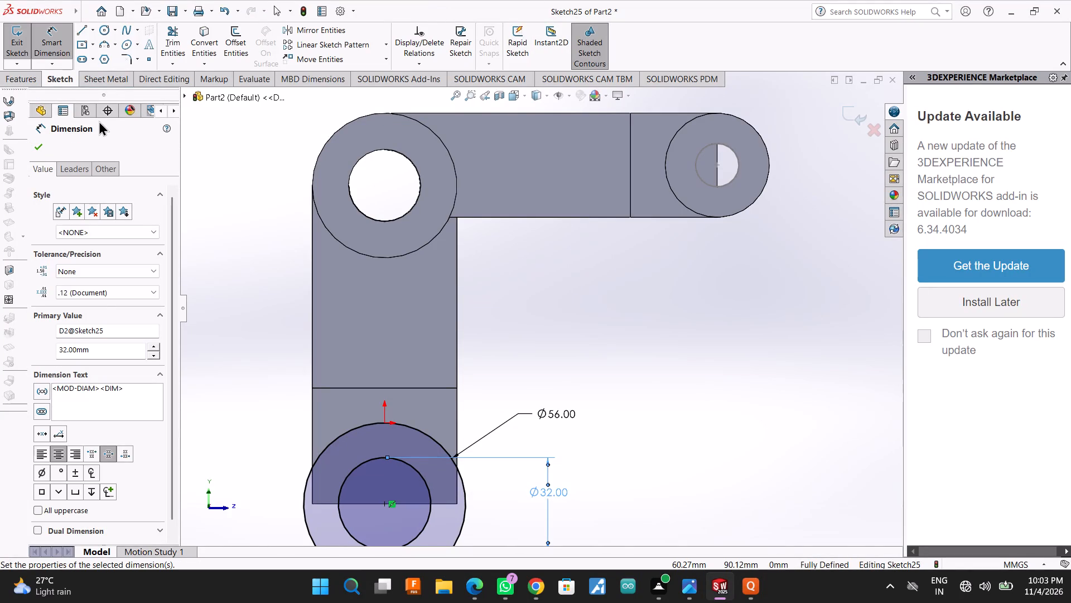
pyautogui.click(40, 145)
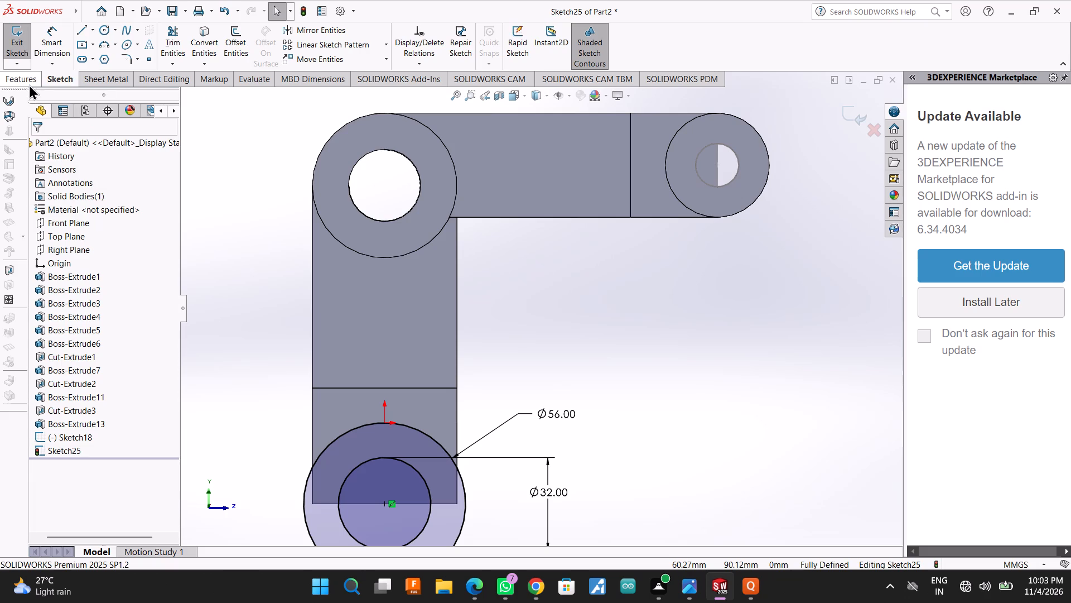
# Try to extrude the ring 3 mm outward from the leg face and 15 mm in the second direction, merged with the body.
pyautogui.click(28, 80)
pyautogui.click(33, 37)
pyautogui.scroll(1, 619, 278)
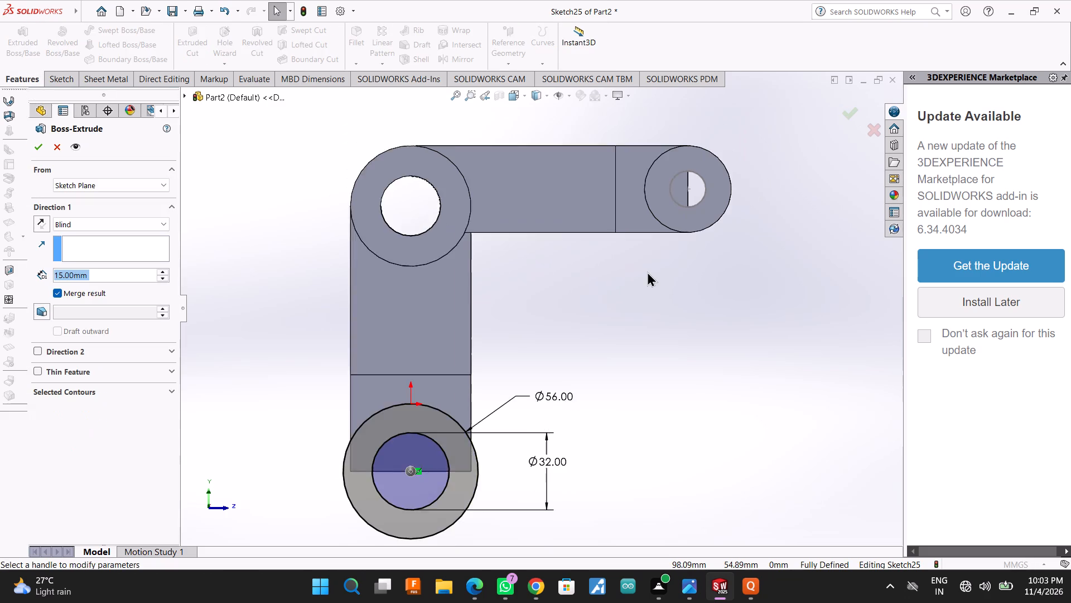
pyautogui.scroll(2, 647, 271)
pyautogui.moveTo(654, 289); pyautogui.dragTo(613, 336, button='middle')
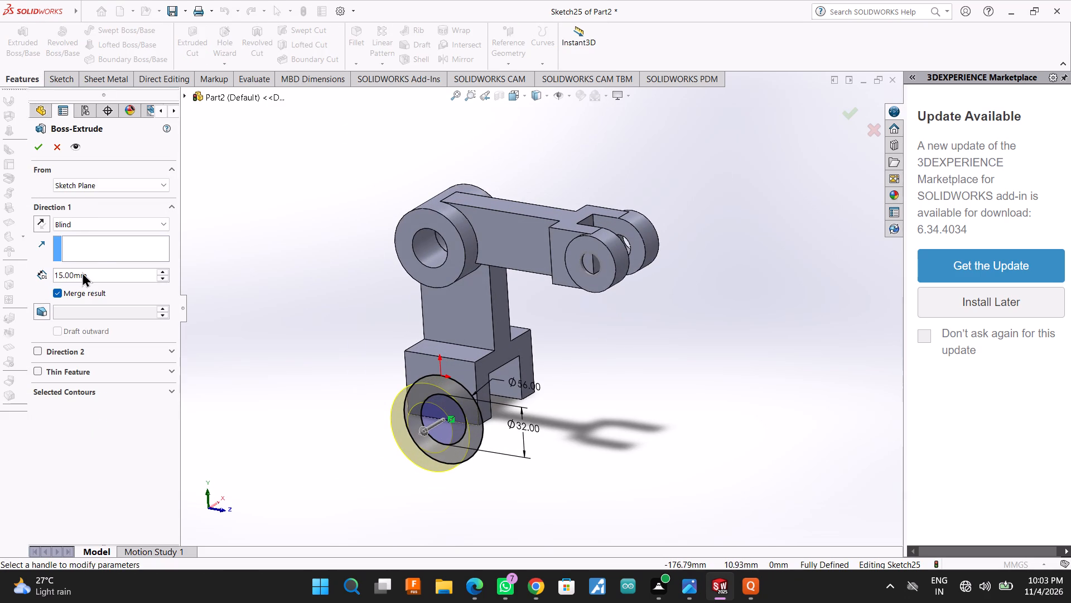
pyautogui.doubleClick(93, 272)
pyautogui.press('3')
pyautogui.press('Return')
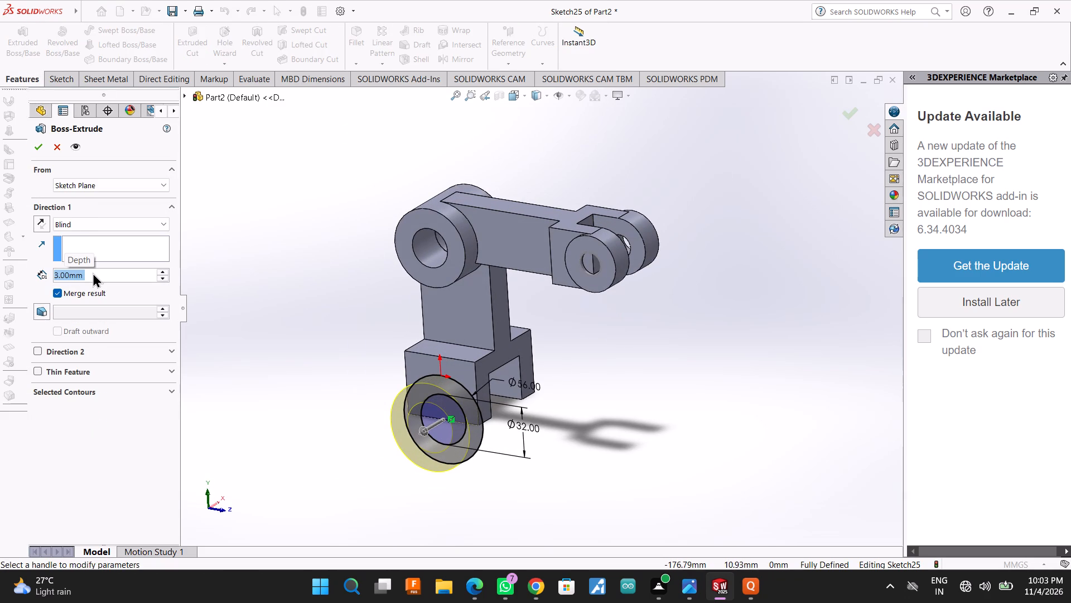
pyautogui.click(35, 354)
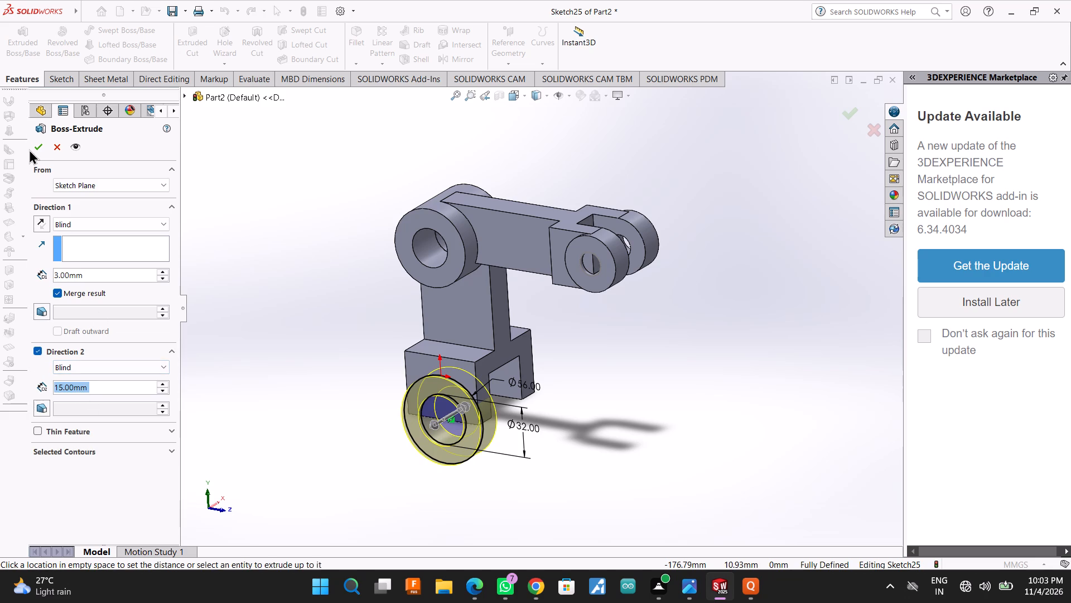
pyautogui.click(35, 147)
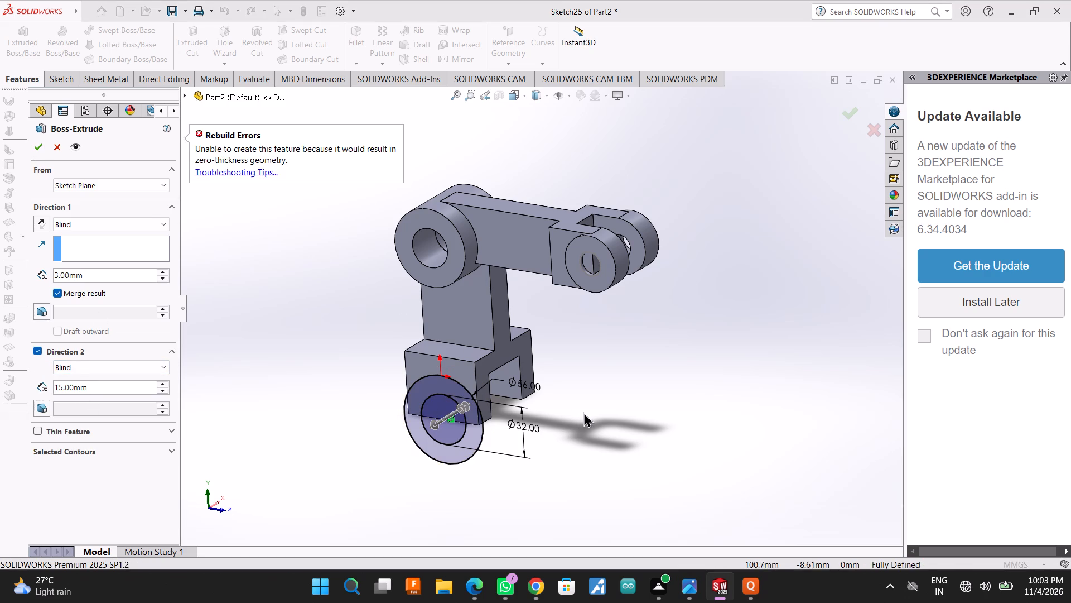
# Try to extrude the ring in a single direction, 15 mm deep and reversed into the leg.
pyautogui.moveTo(583, 412); pyautogui.dragTo(559, 420, button='middle')
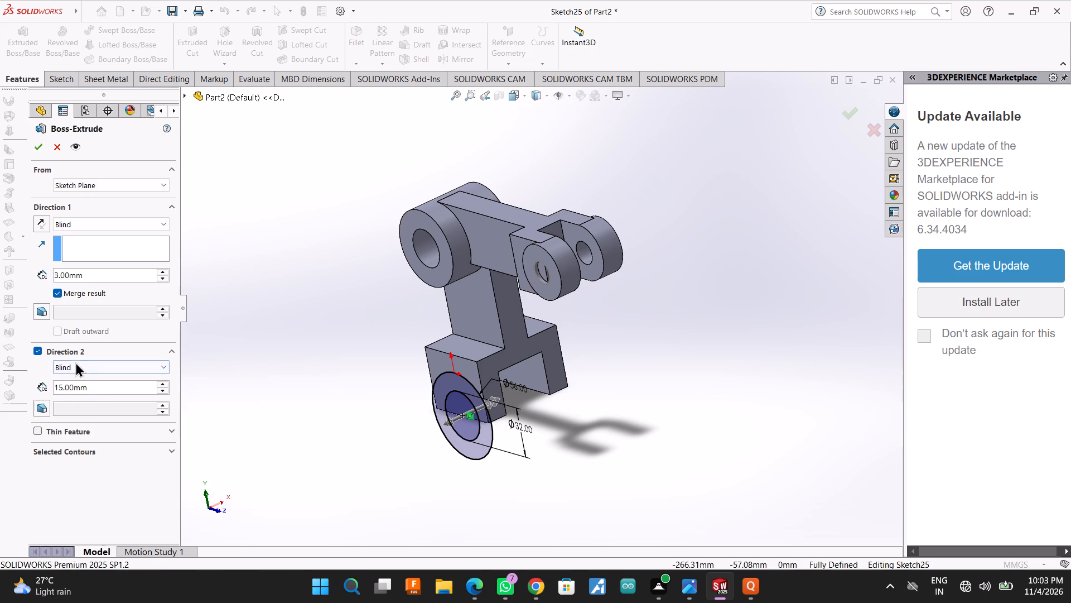
pyautogui.click(34, 348)
pyautogui.doubleClick(119, 281)
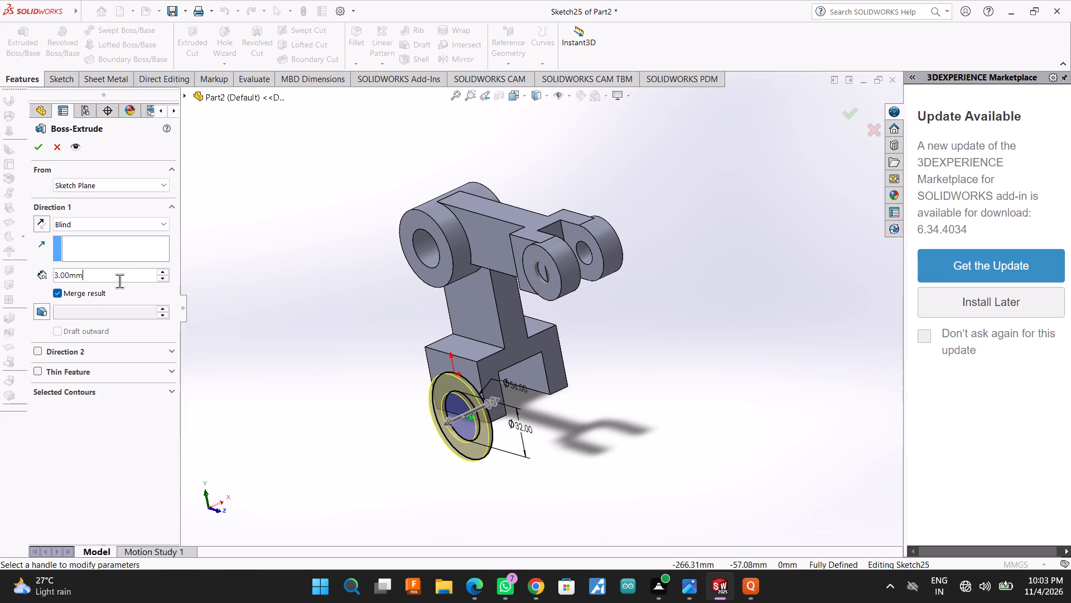
pyautogui.write('15')
pyautogui.press('Return')
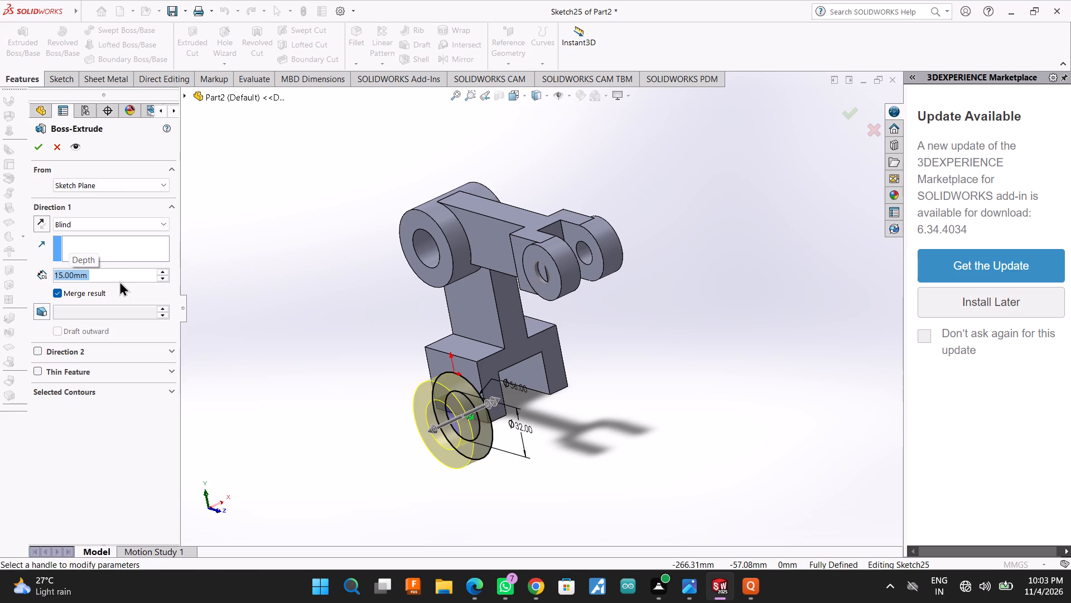
pyautogui.click(39, 218)
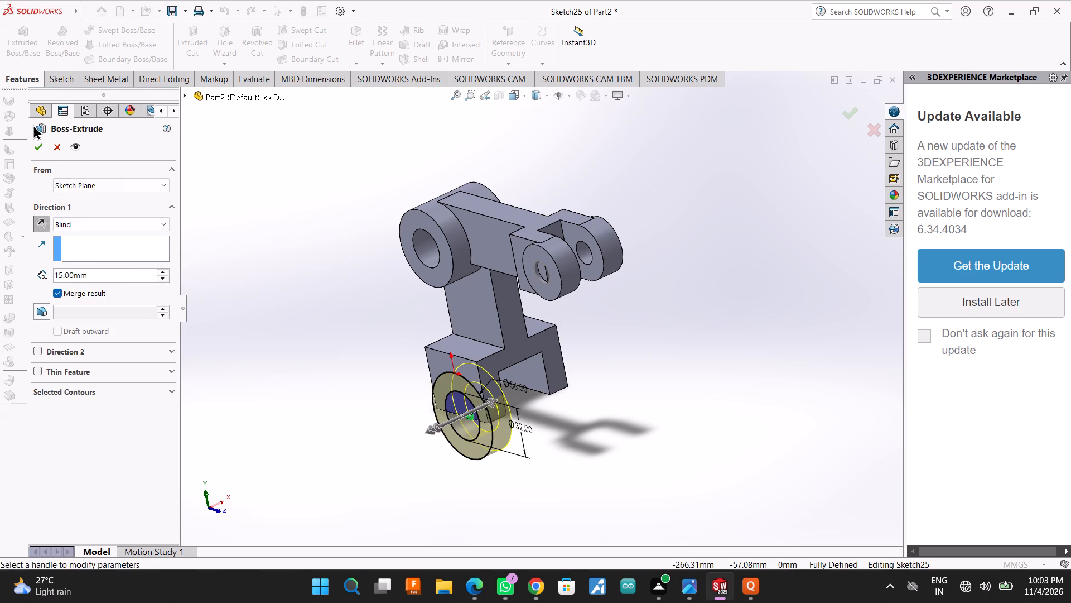
pyautogui.click(43, 142)
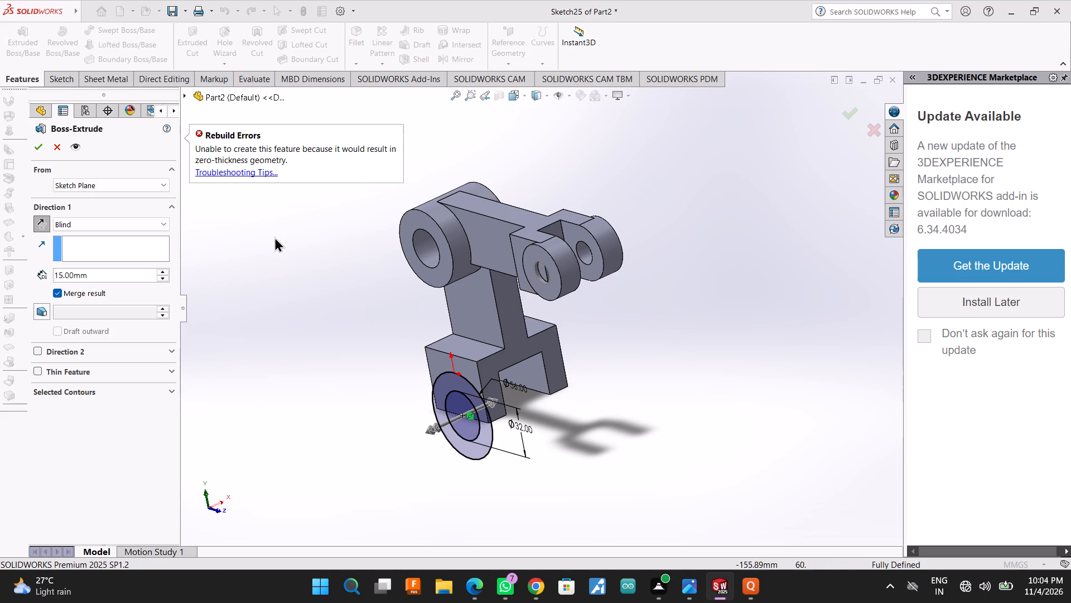
pyautogui.moveTo(274, 238); pyautogui.dragTo(344, 207, button='middle')
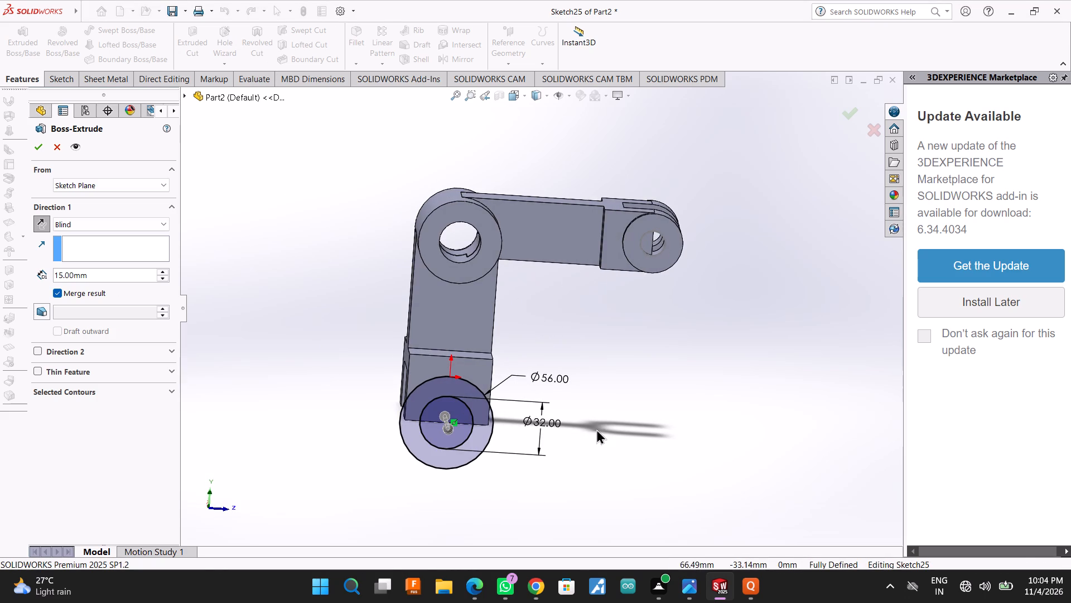
pyautogui.moveTo(624, 405); pyautogui.dragTo(619, 393, button='middle')
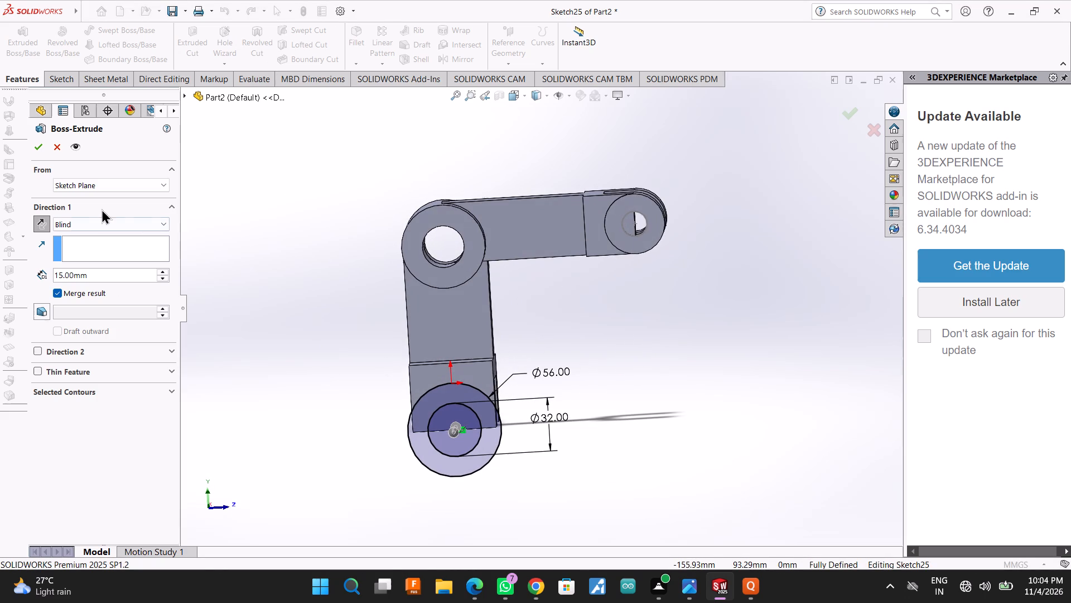
pyautogui.click(42, 149)
pyautogui.scroll(-1, 532, 467)
pyautogui.scroll(-4, 468, 409)
pyautogui.scroll(1, 451, 398)
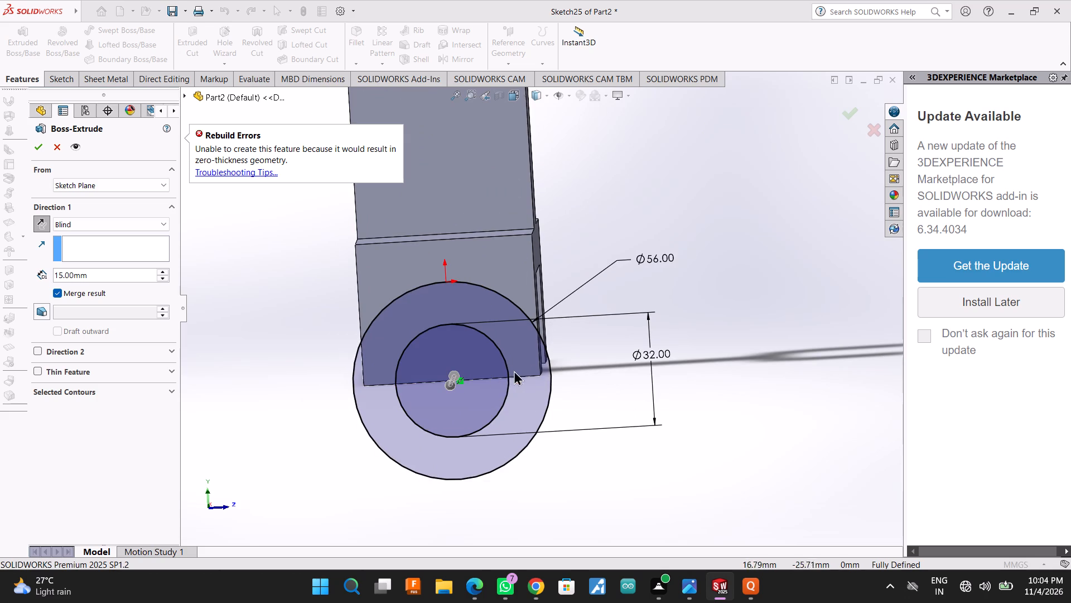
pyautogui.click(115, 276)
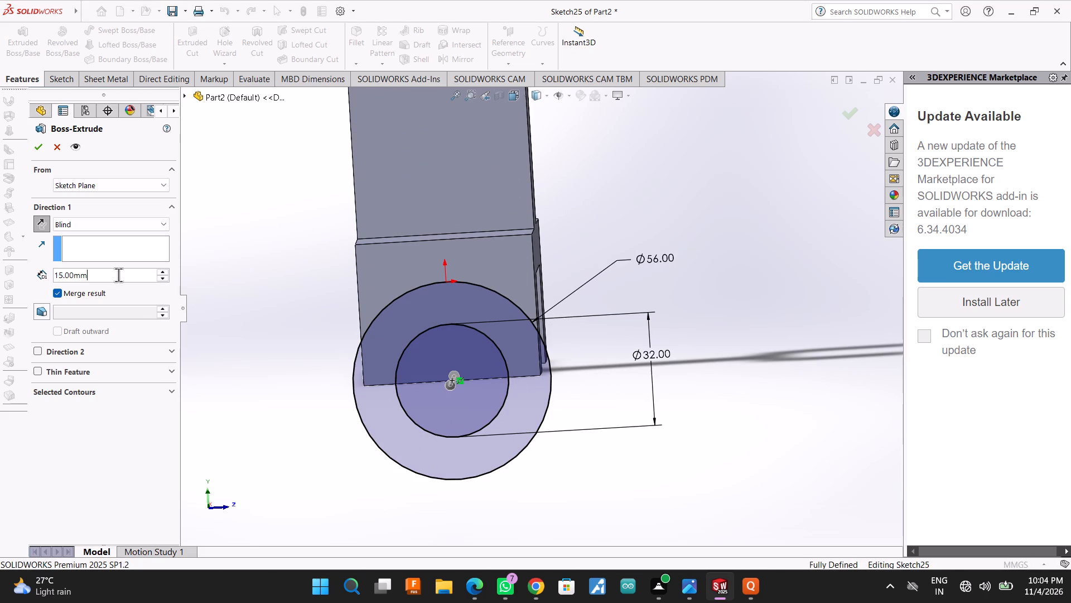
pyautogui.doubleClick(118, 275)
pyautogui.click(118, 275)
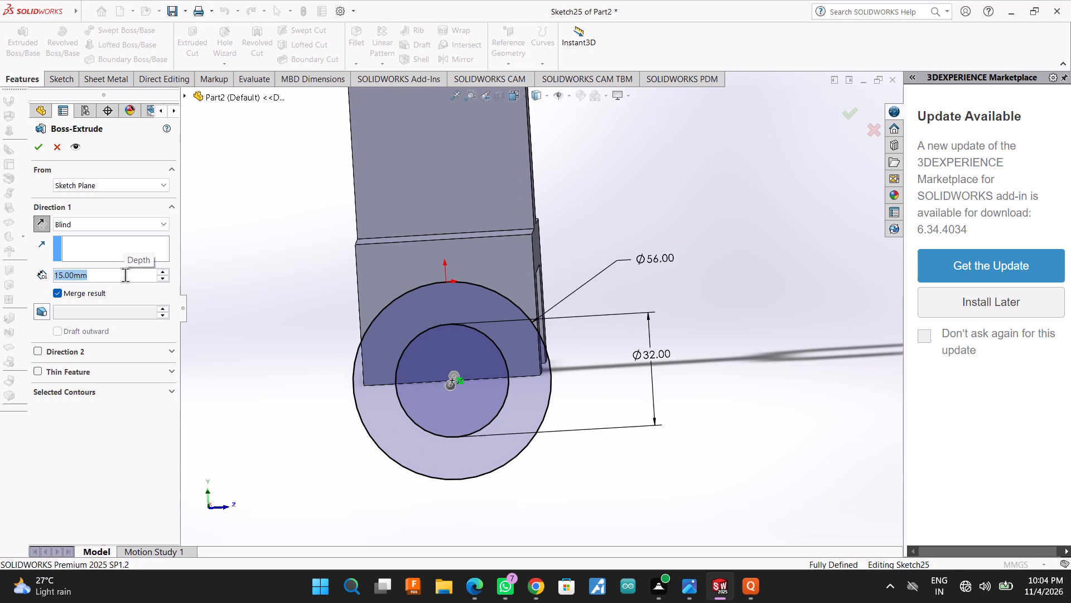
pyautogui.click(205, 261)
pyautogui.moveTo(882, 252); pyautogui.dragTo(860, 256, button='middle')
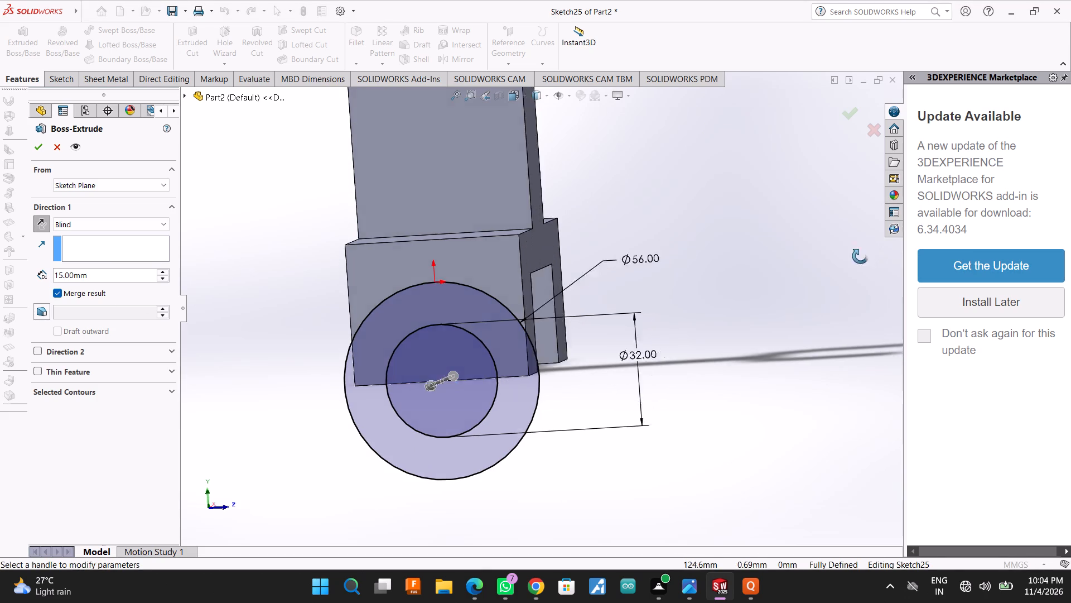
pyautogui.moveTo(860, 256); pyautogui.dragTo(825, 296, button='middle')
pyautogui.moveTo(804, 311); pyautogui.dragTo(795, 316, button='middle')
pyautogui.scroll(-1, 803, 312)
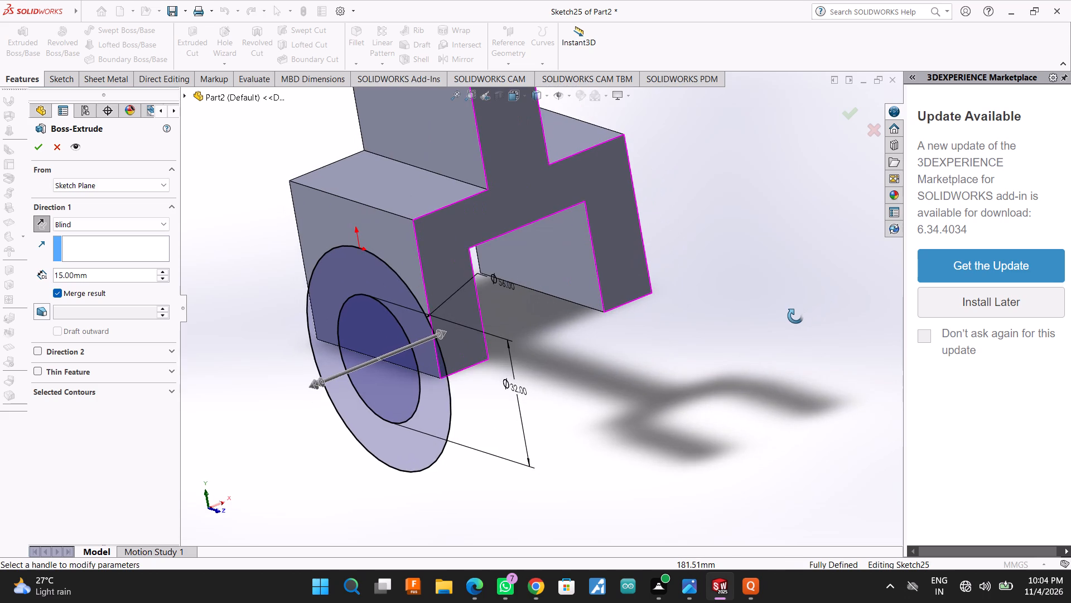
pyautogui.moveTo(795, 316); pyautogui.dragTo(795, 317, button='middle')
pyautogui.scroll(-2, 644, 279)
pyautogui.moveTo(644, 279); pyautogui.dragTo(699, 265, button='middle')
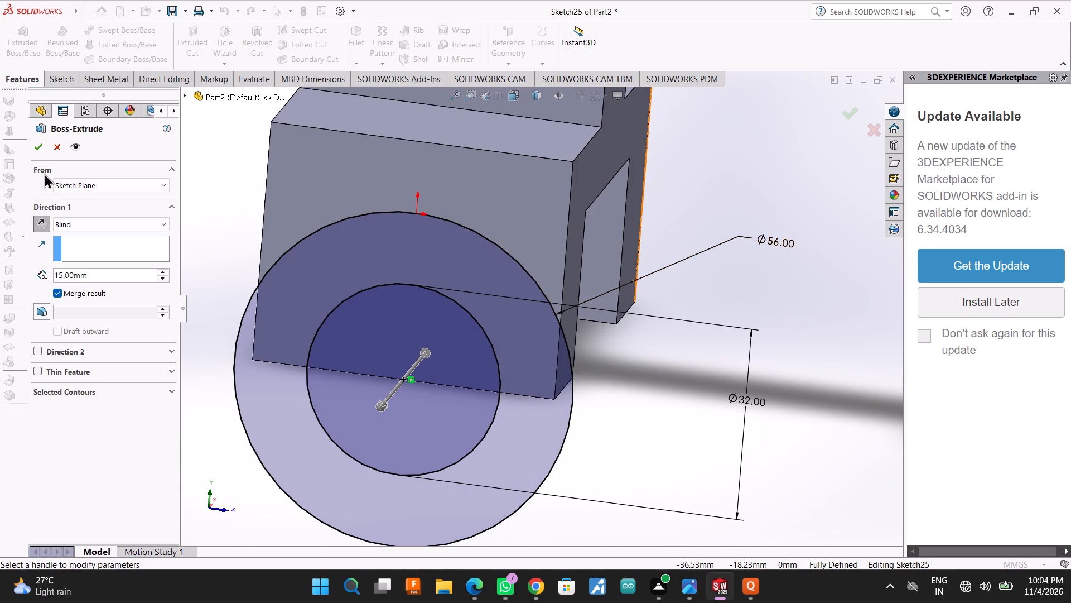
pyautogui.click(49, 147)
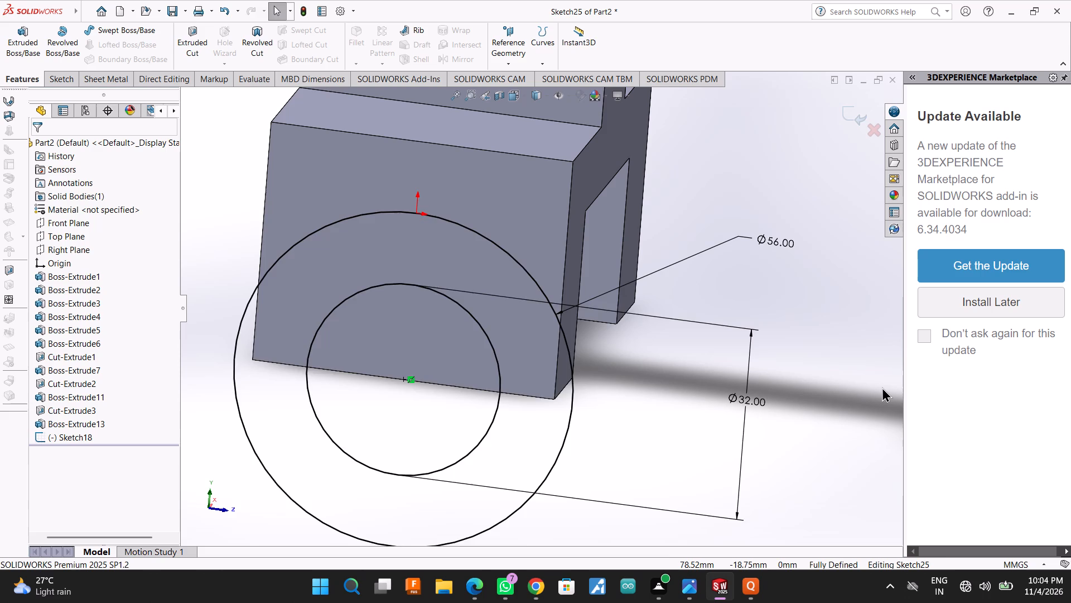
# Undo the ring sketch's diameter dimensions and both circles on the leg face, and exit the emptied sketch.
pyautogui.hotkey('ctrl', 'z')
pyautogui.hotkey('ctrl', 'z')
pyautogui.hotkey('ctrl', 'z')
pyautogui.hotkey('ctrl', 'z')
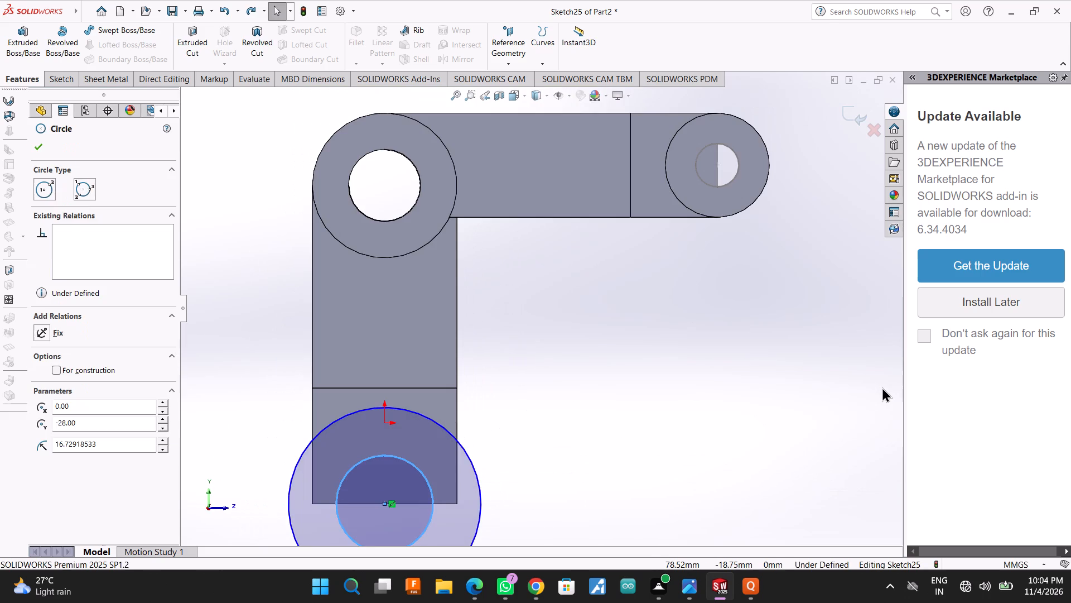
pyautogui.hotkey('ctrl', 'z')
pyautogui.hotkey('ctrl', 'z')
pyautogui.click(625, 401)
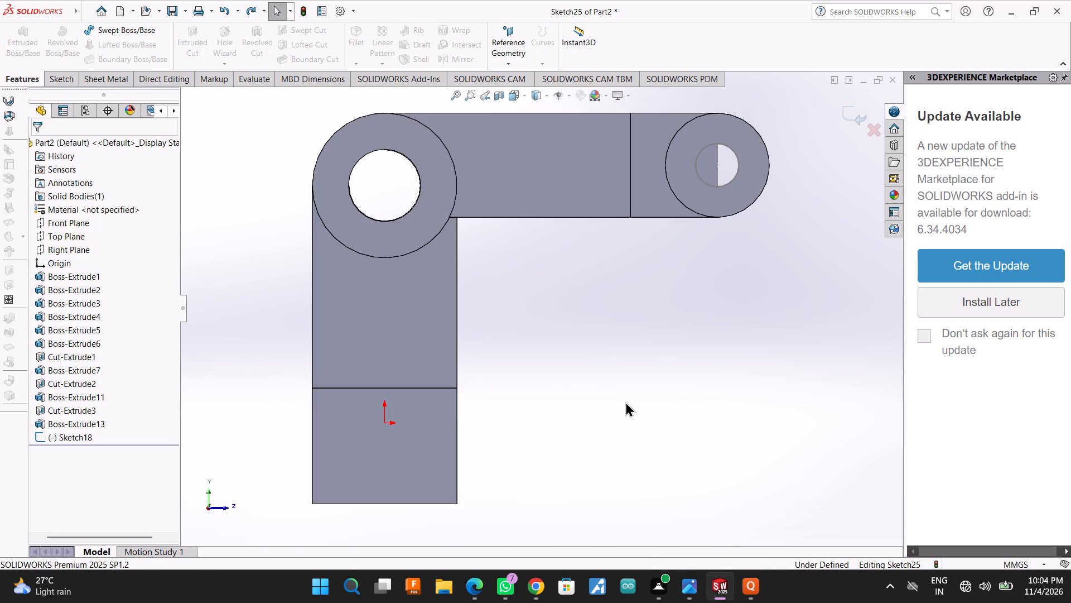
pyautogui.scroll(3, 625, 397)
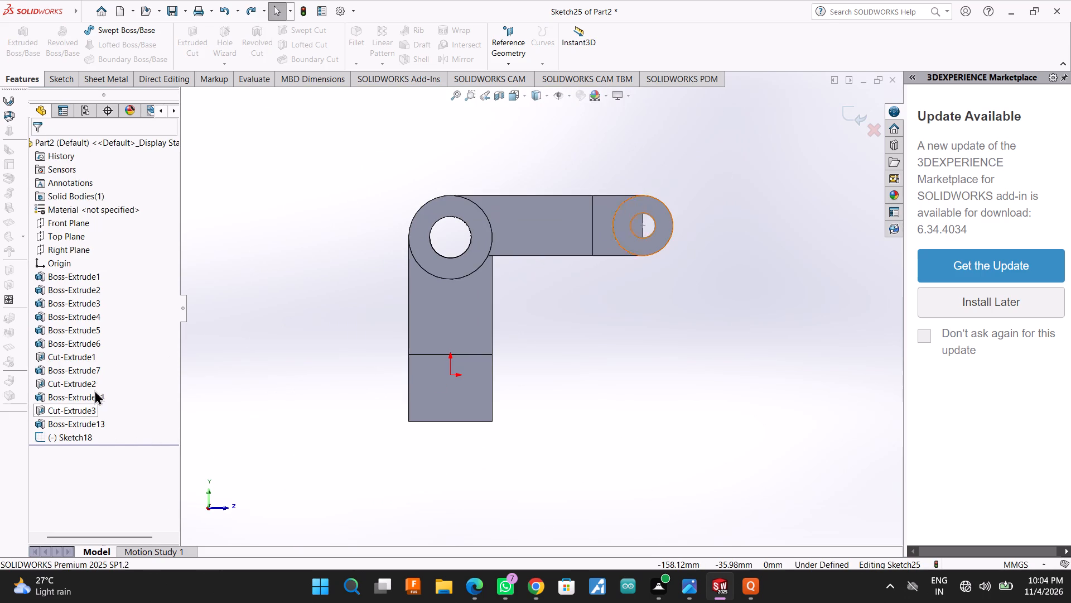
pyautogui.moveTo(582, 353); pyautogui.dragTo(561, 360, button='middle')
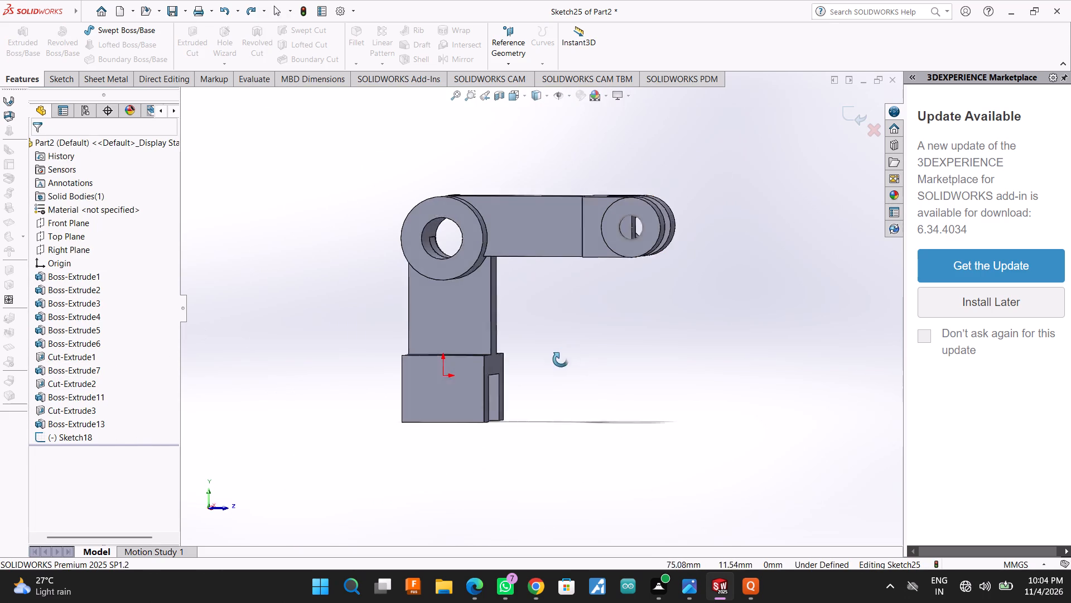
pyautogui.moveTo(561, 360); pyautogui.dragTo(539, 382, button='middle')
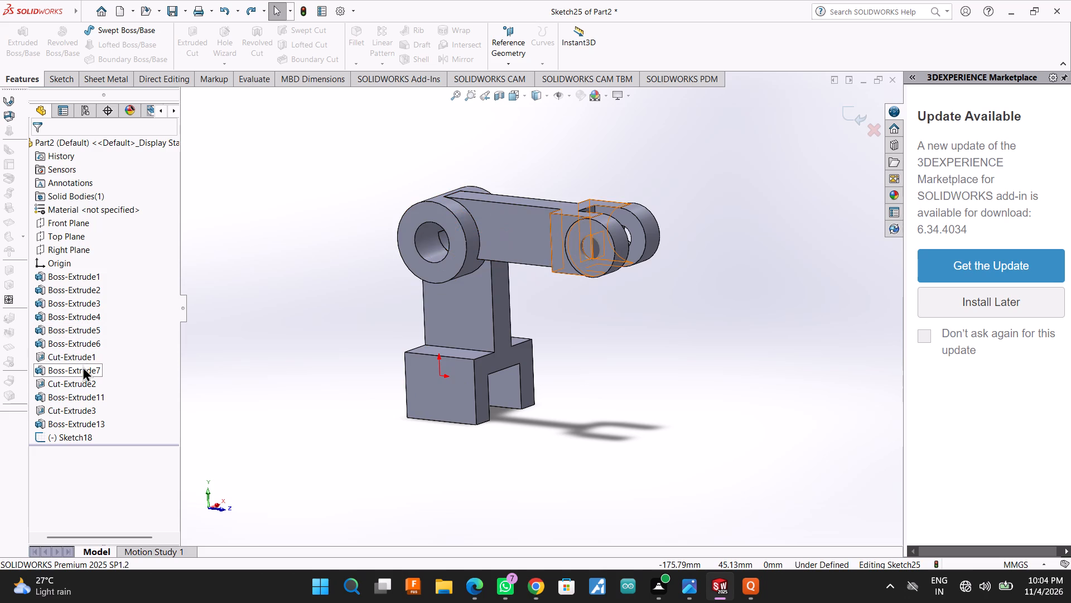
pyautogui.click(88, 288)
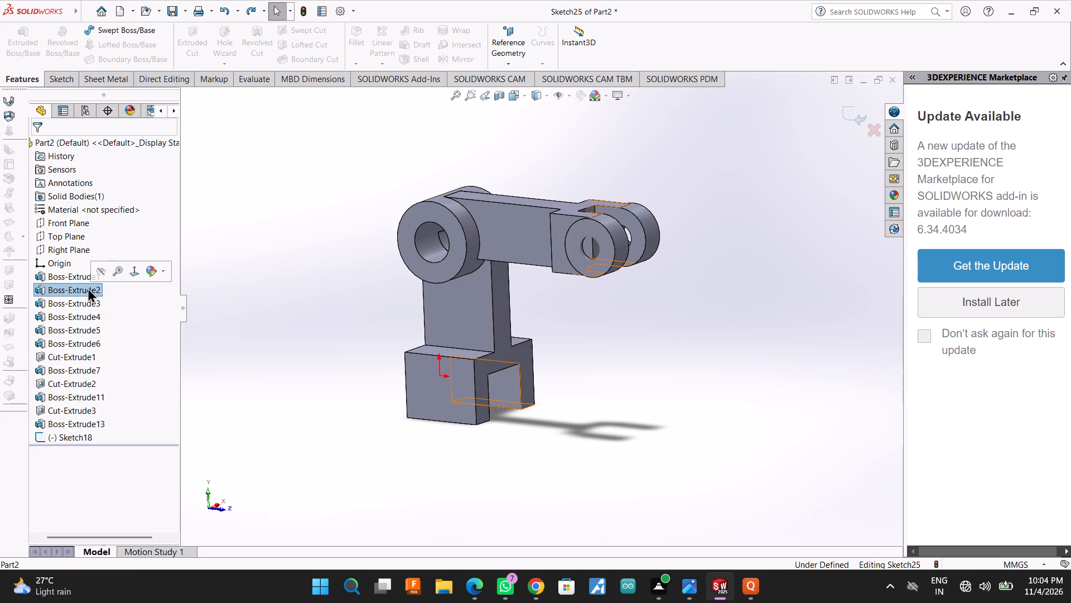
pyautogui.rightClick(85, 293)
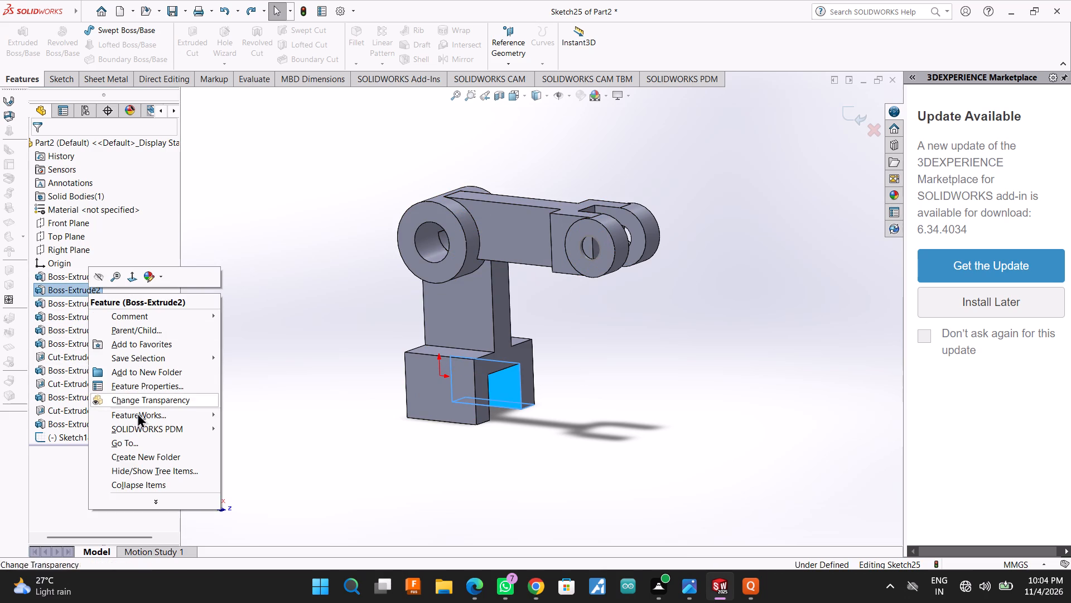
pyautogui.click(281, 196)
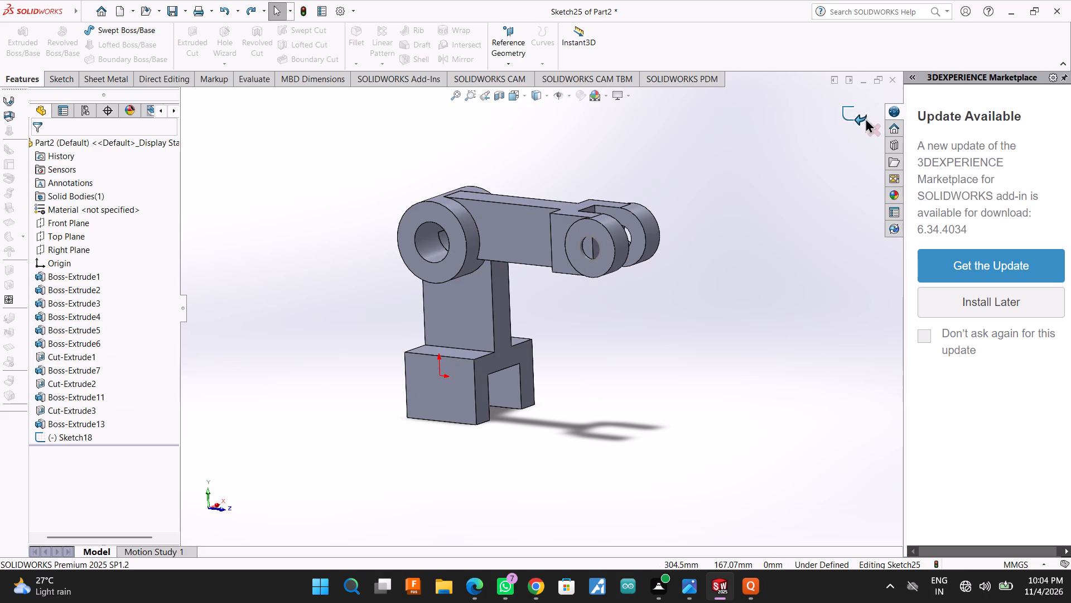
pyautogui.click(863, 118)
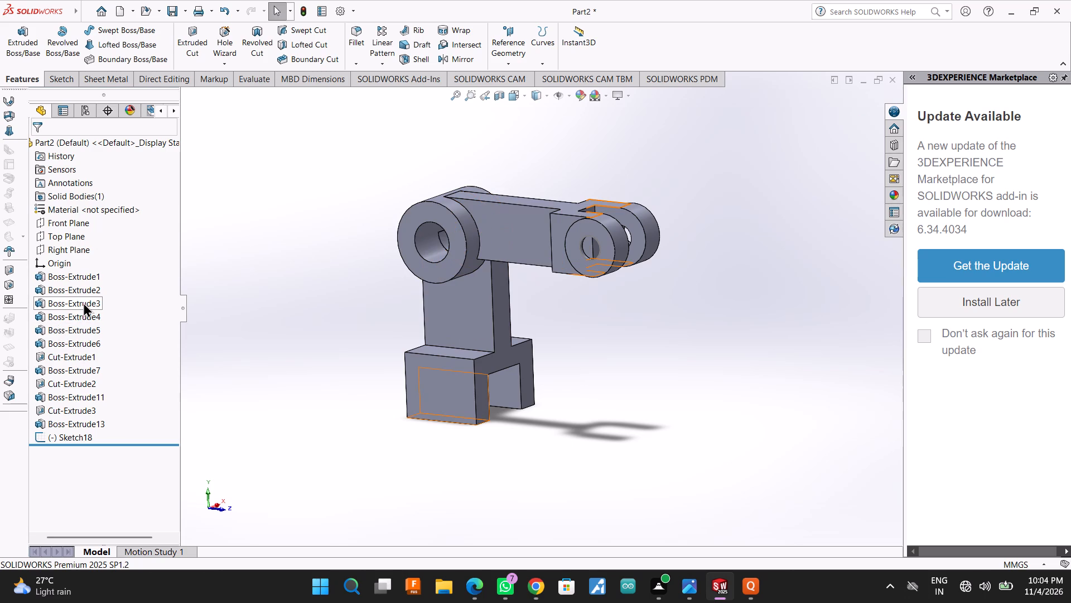
# Delete the two base leg extrusions, Boss-Extrude3 and Boss-Extrude2, without deleting their absorbed sketches.
pyautogui.rightClick(83, 302)
pyautogui.click(110, 367)
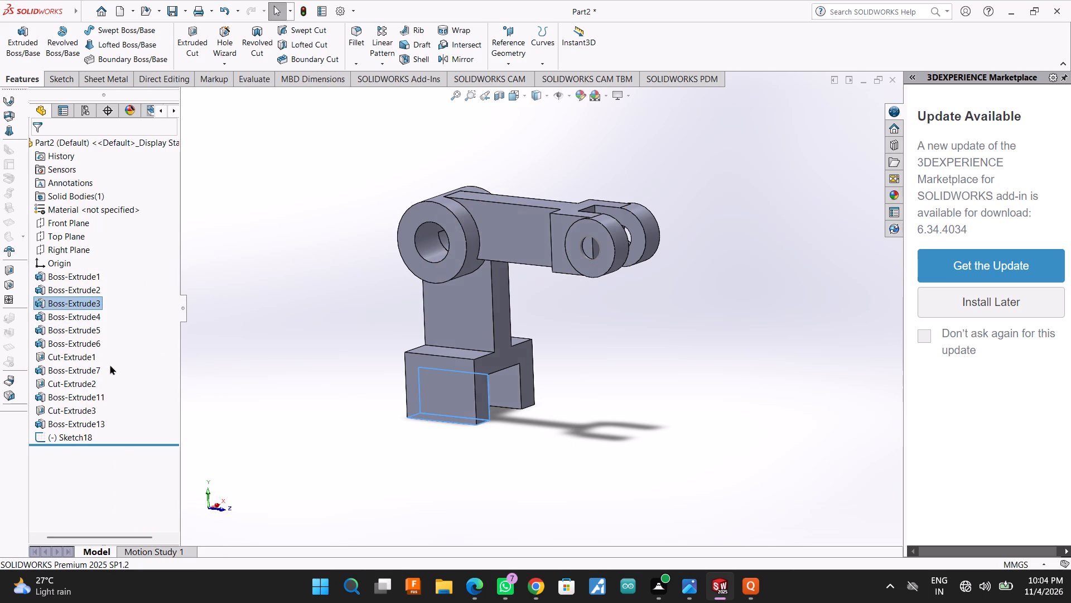
pyautogui.click(610, 220)
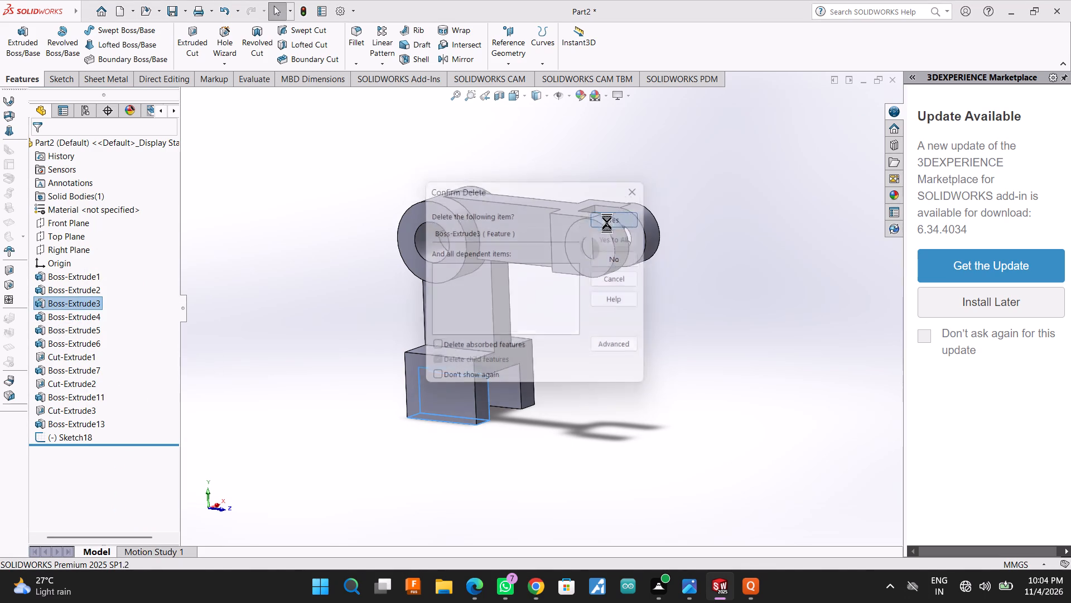
pyautogui.rightClick(86, 295)
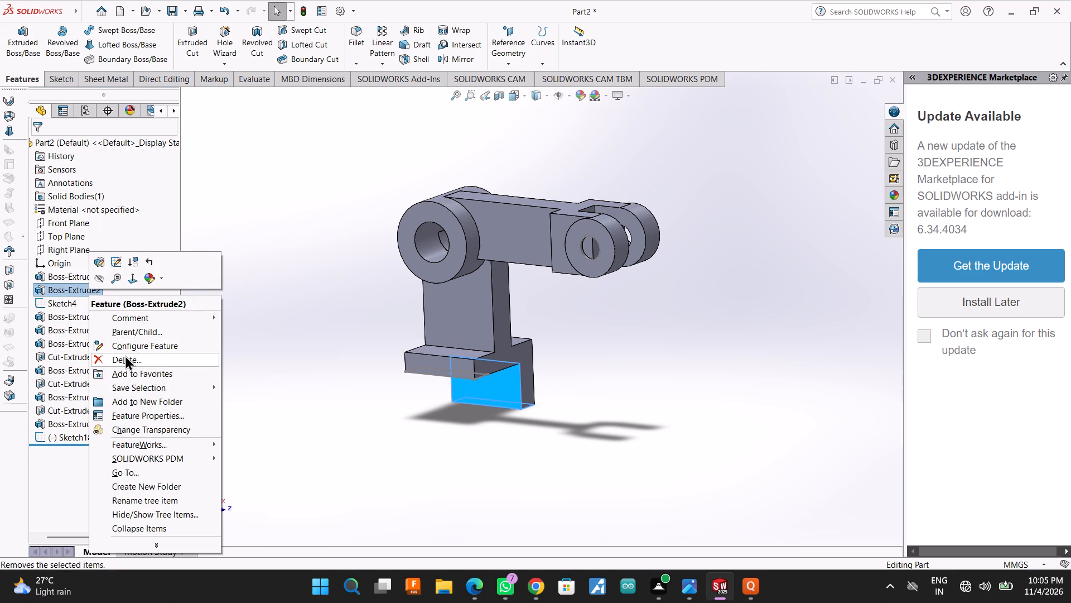
pyautogui.click(124, 359)
pyautogui.click(620, 221)
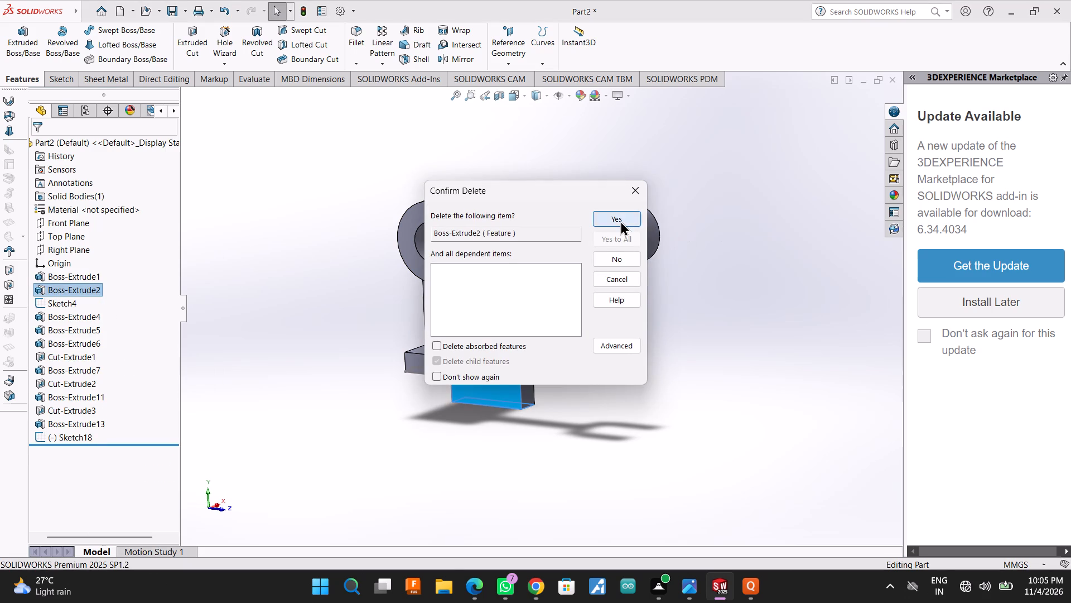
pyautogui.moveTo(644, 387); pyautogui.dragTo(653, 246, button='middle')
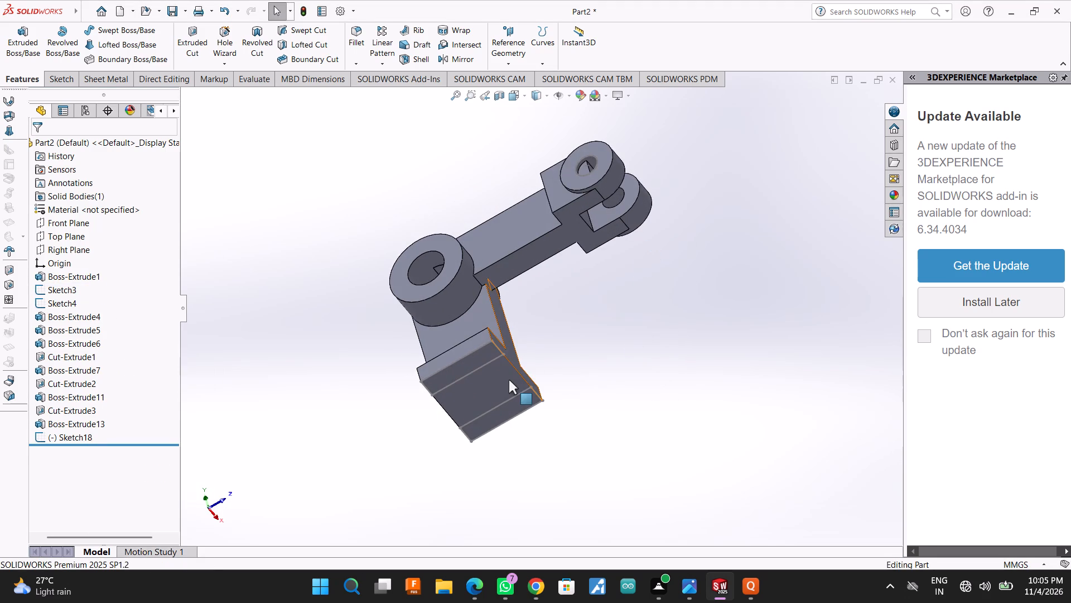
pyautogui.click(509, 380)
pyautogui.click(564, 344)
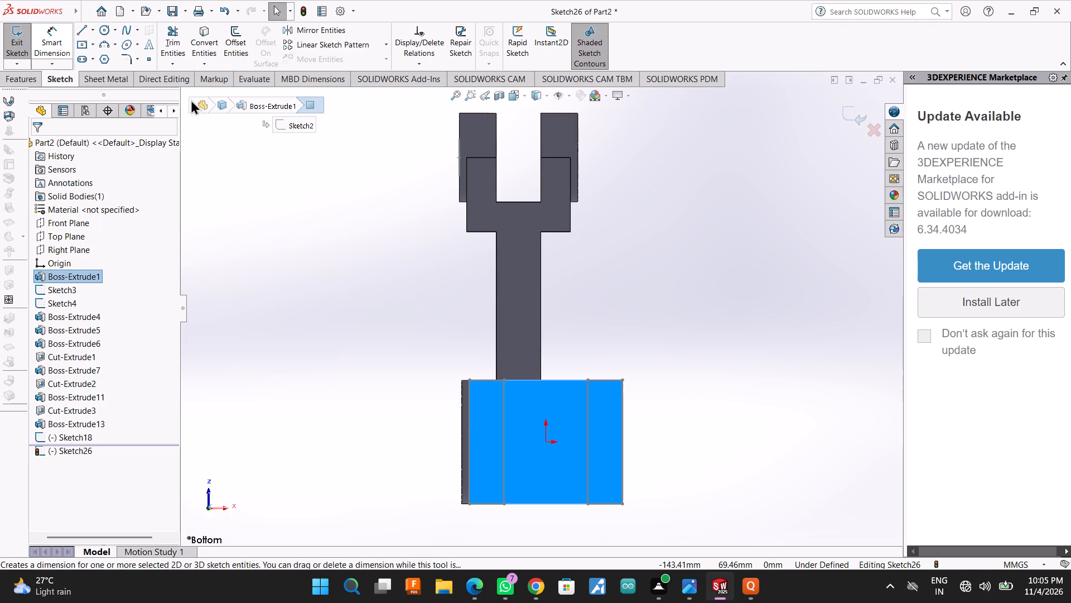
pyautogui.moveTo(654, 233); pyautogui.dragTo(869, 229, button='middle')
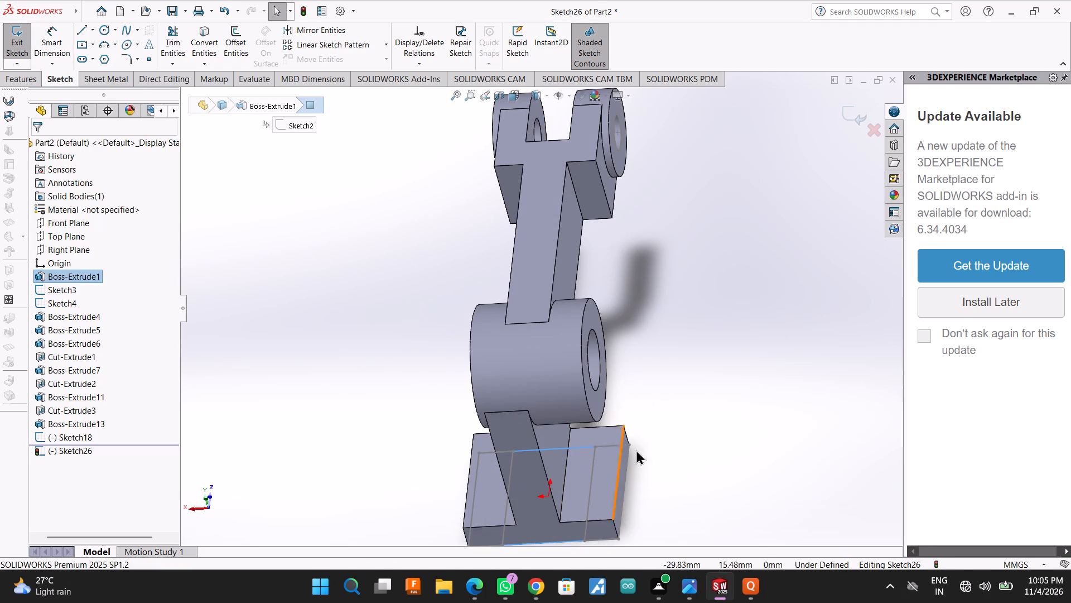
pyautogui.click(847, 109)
# On the base plate's side face, sketch two concentric circles, about 38 mm and 22 mm in diameter, centred about 29 mm below the bottom edge's midpoint.
pyautogui.scroll(5, 652, 231)
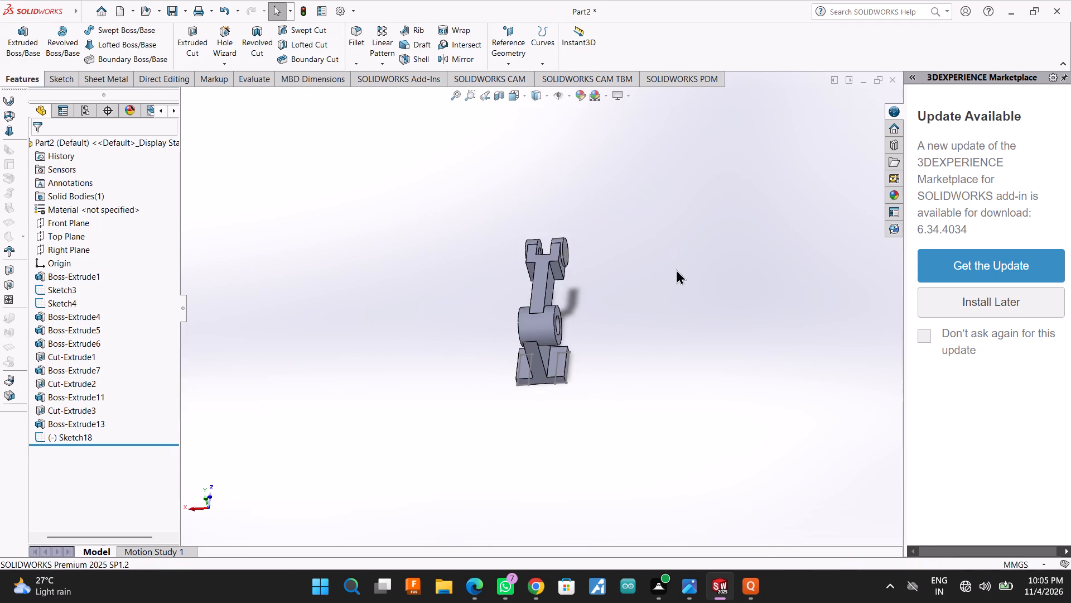
pyautogui.scroll(2, 676, 269)
pyautogui.moveTo(679, 340); pyautogui.dragTo(612, 380, button='middle')
pyautogui.scroll(-8, 582, 356)
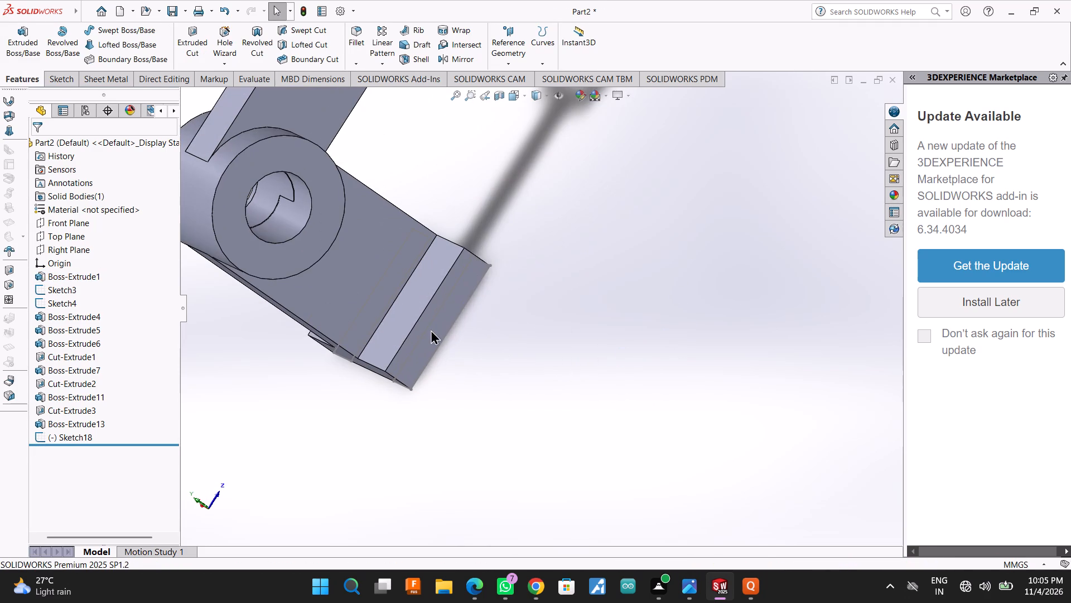
pyautogui.click(431, 329)
pyautogui.click(482, 293)
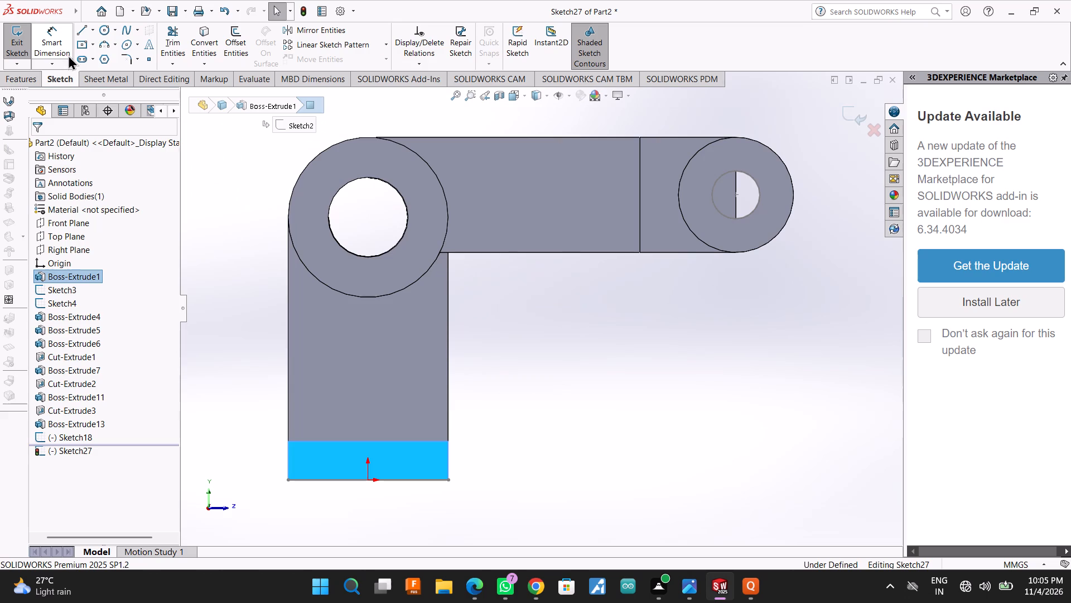
pyautogui.click(100, 28)
pyautogui.scroll(4, 679, 350)
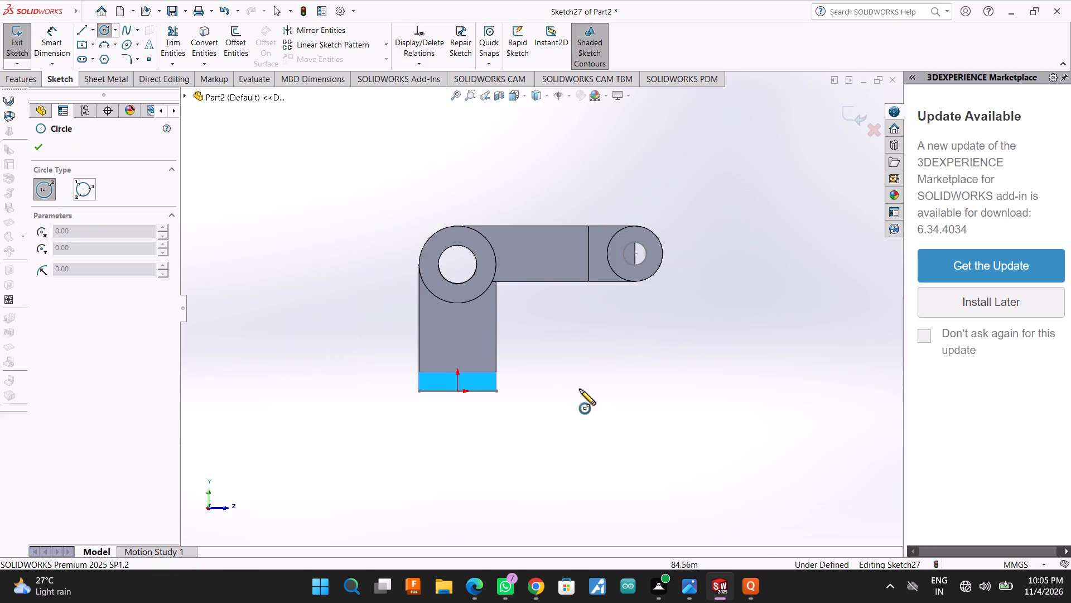
pyautogui.scroll(-5, 498, 415)
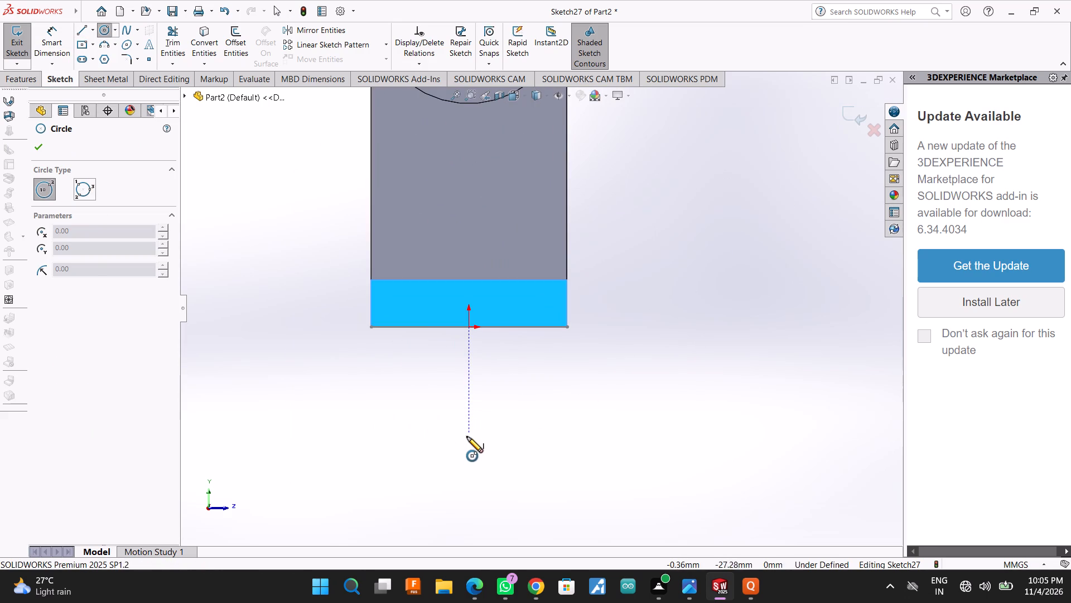
pyautogui.click(466, 439)
pyautogui.click(539, 465)
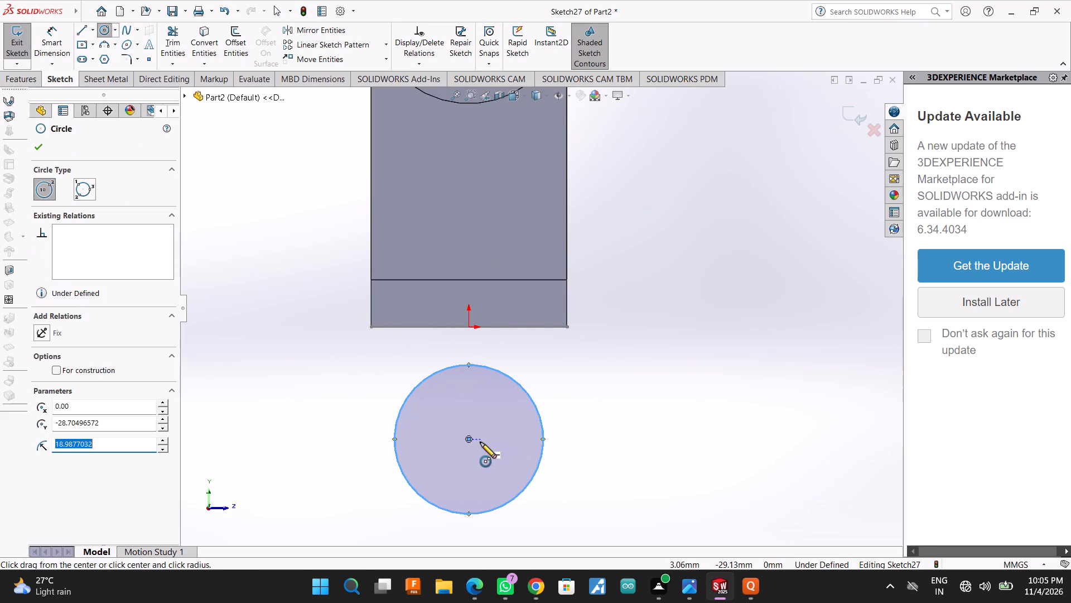
pyautogui.click(469, 439)
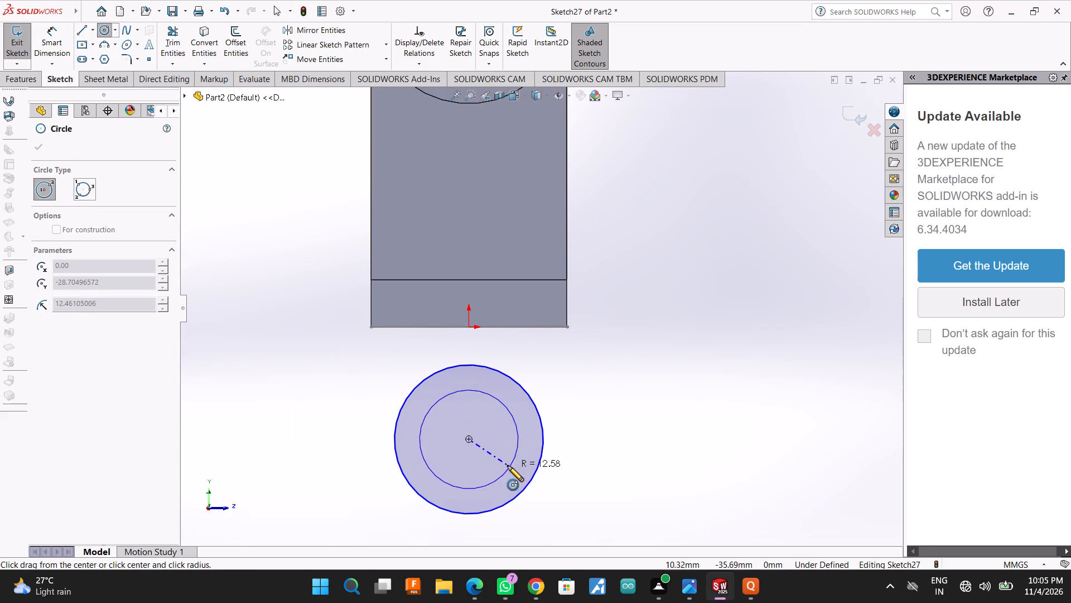
pyautogui.click(505, 464)
pyautogui.click(32, 144)
# Dimension the outer circle's diameter to 56 mm and the inner circle's to 32 mm.
pyautogui.click(61, 32)
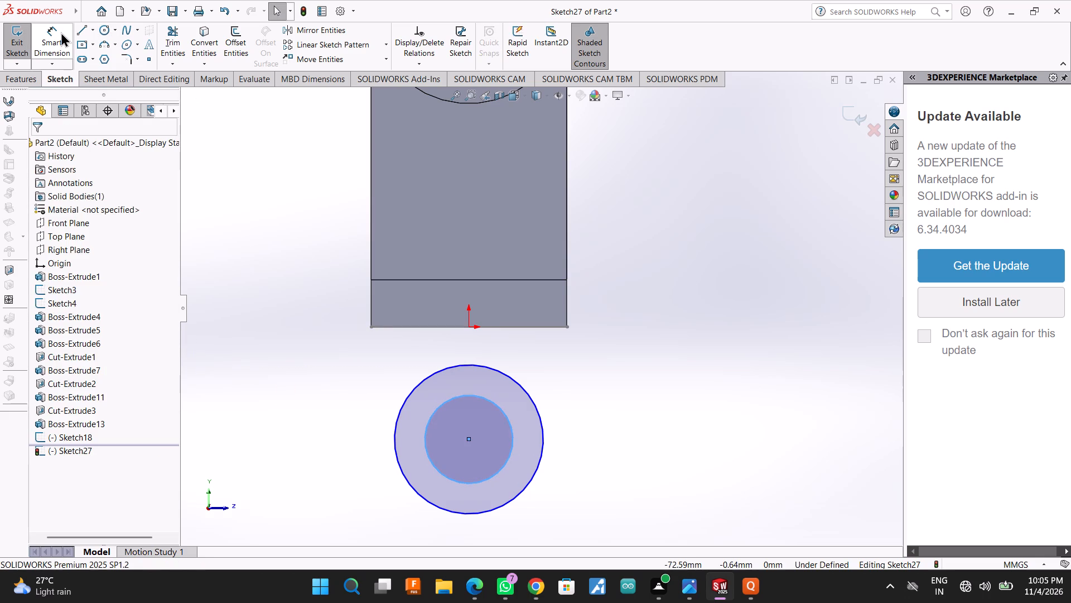
pyautogui.click(483, 365)
pyautogui.click(656, 397)
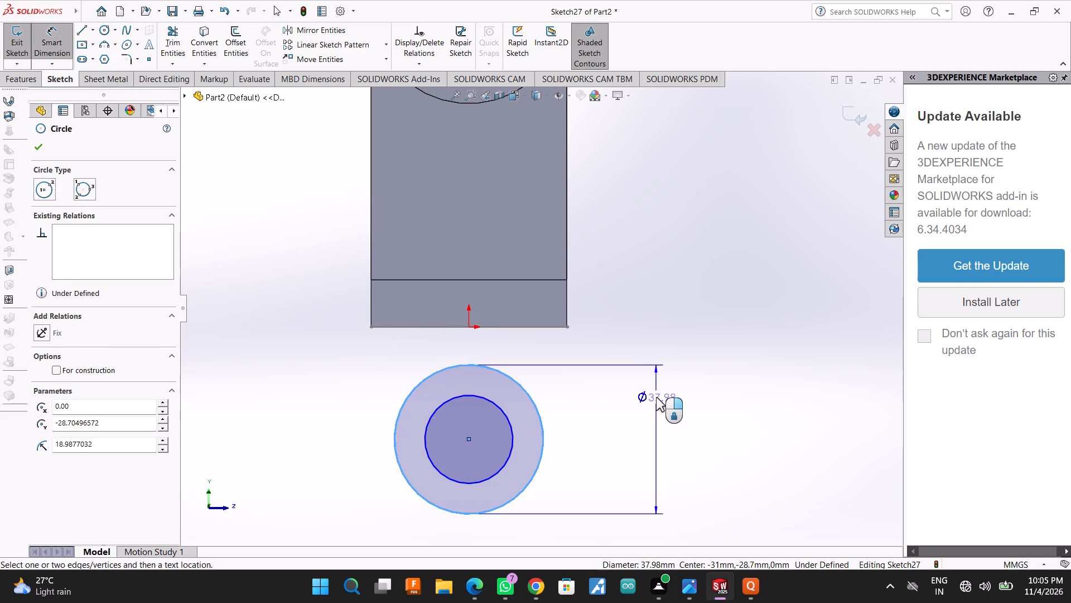
pyautogui.write('56')
pyautogui.press('Return')
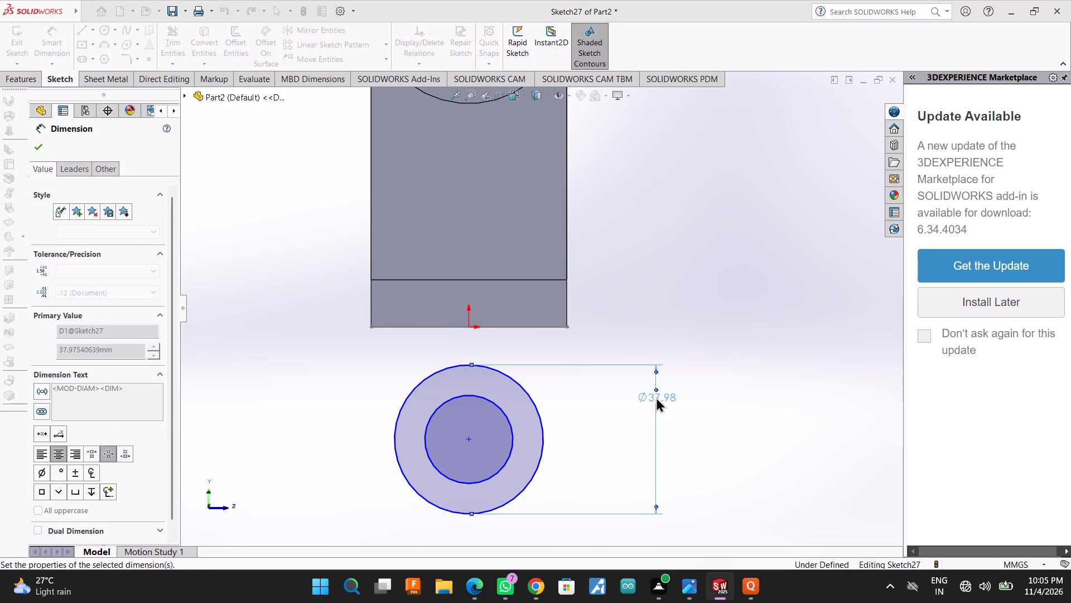
pyautogui.click(514, 443)
pyautogui.click(697, 432)
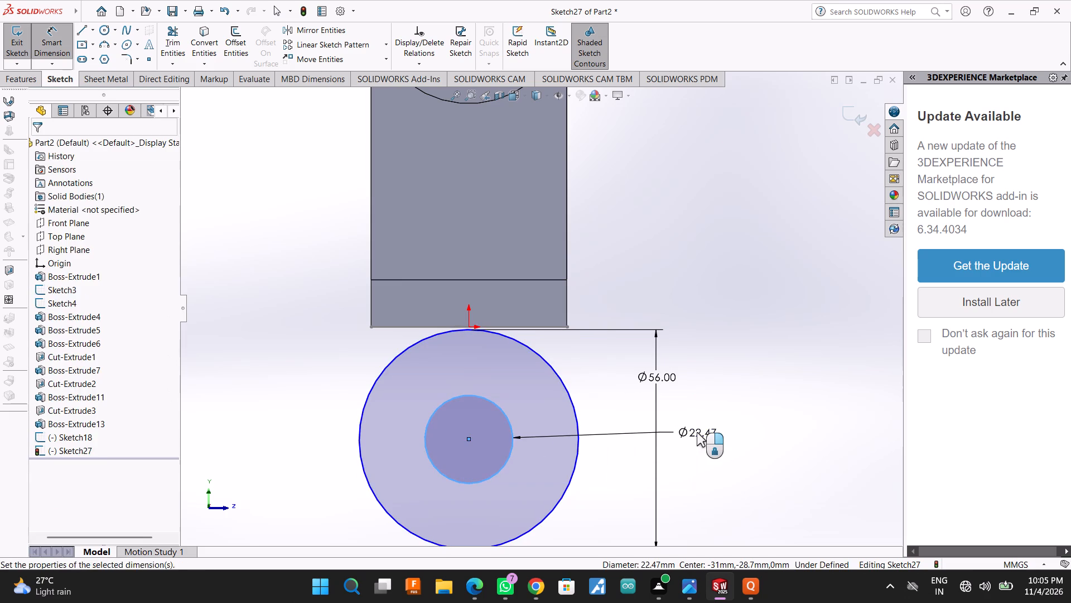
pyautogui.write('32')
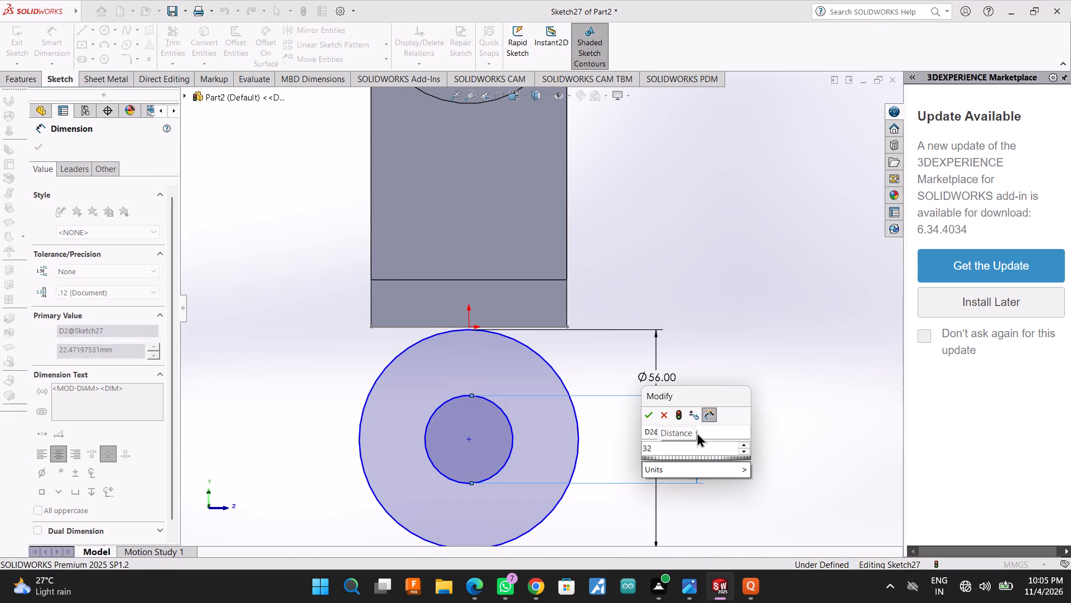
pyautogui.press('Return')
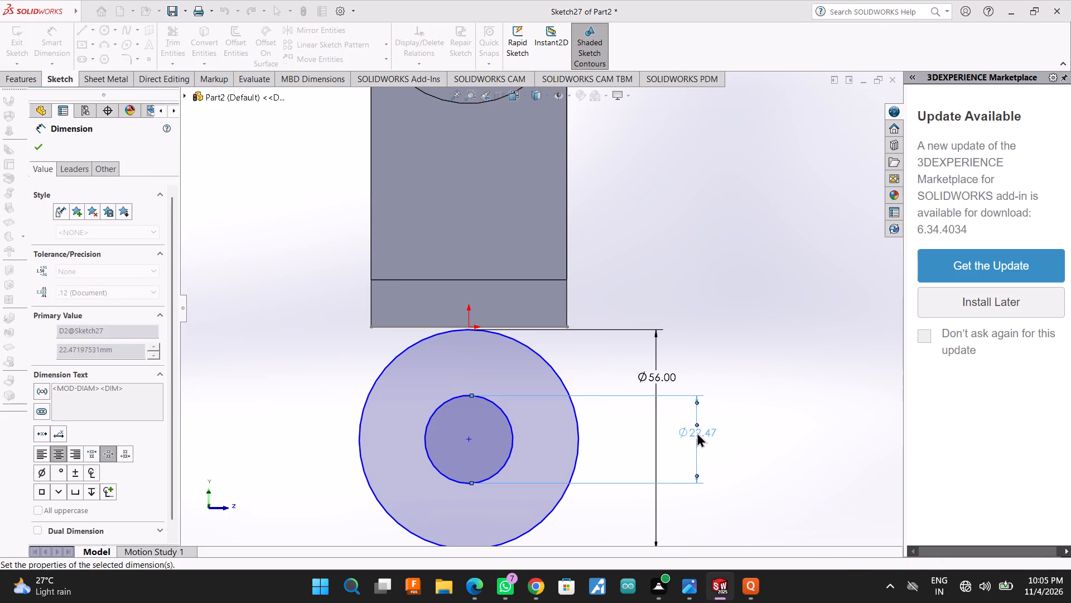
# Dimension the ring centre 40 mm below the base plate's top edge.
pyautogui.click(32, 152)
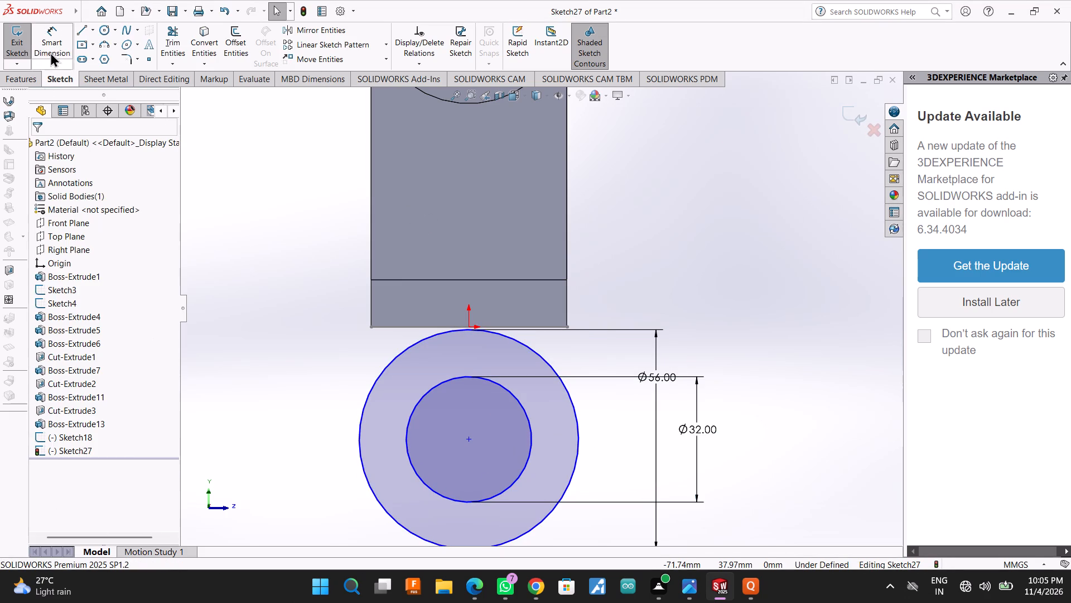
pyautogui.click(56, 30)
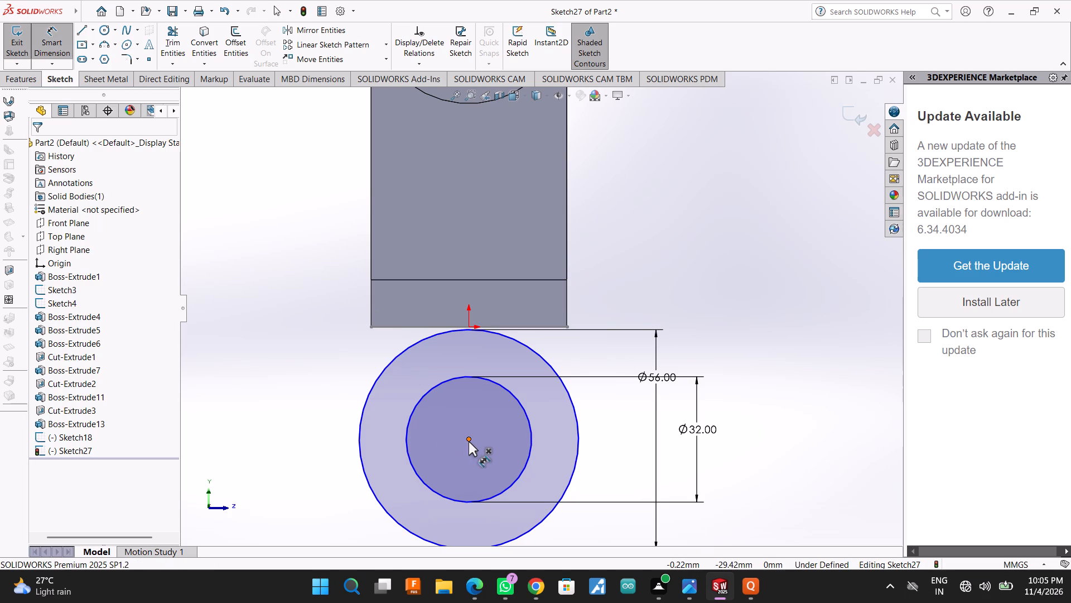
pyautogui.click(469, 442)
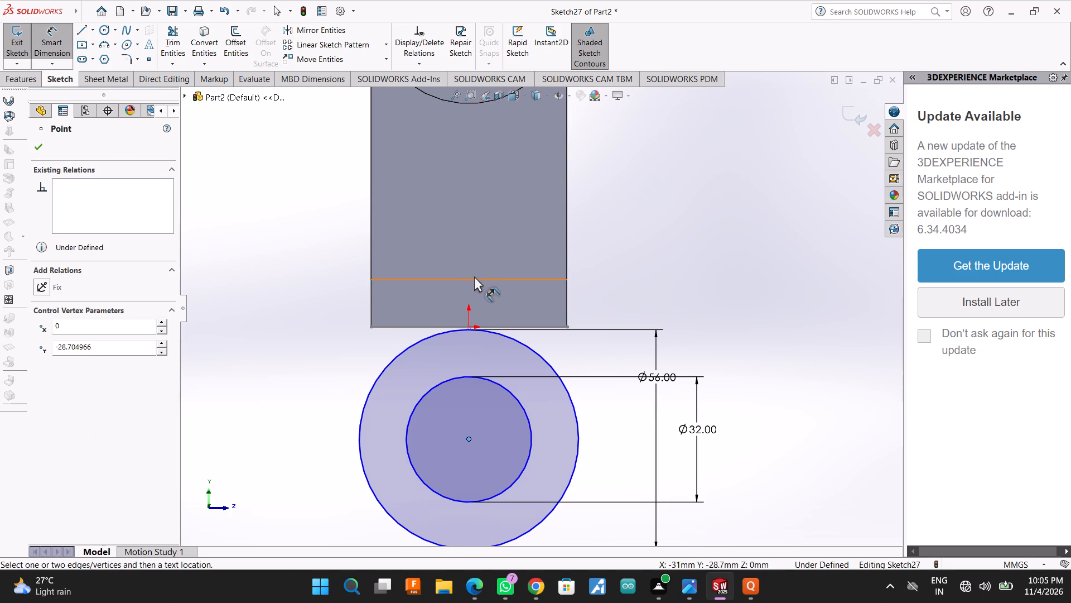
pyautogui.click(474, 279)
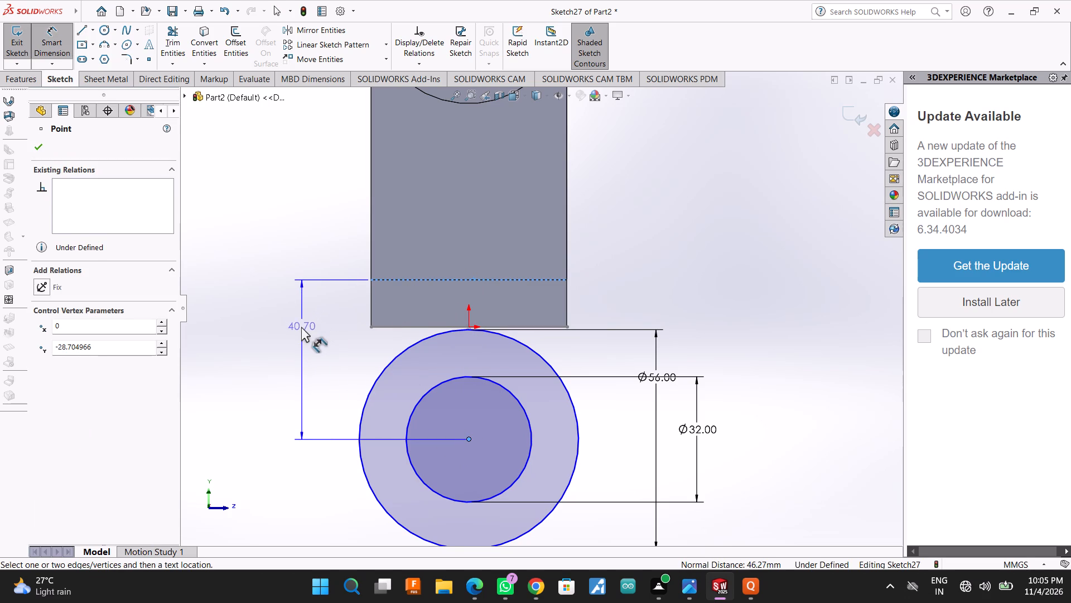
pyautogui.click(301, 327)
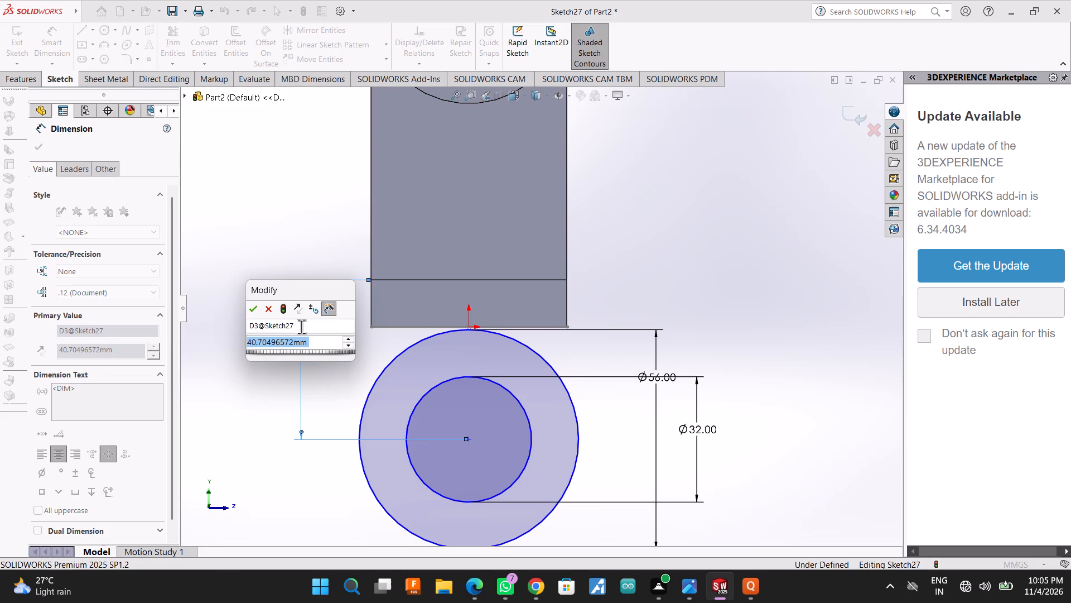
pyautogui.write('40')
pyautogui.press('Return')
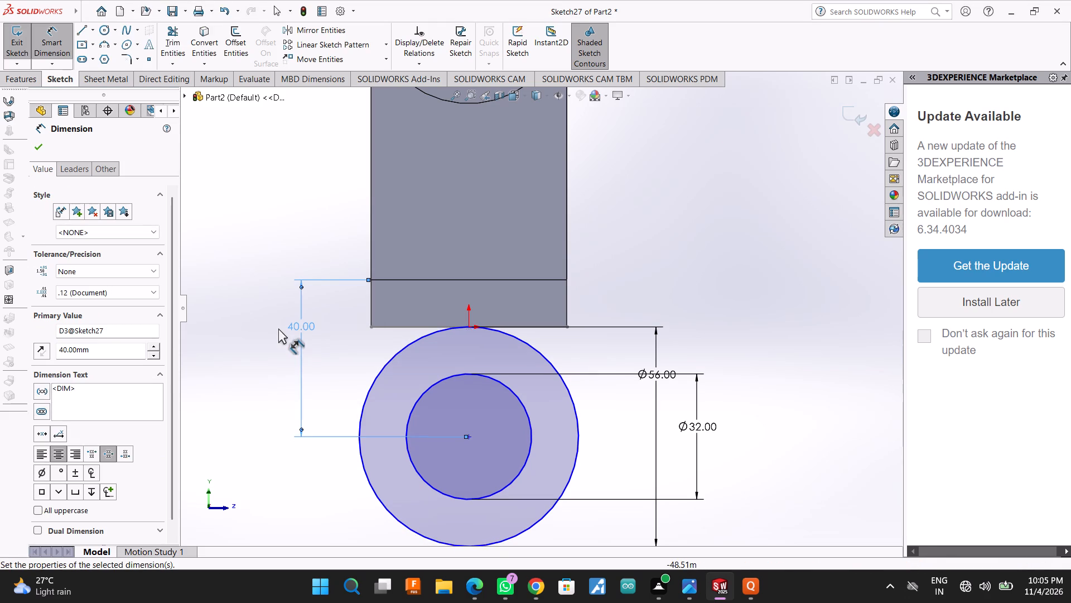
pyautogui.click(33, 150)
# Extrude the ring profile as a blind boss, 3 mm in the first direction and 15 mm in the second, with merge result on.
pyautogui.moveTo(752, 312); pyautogui.dragTo(698, 344, button='middle')
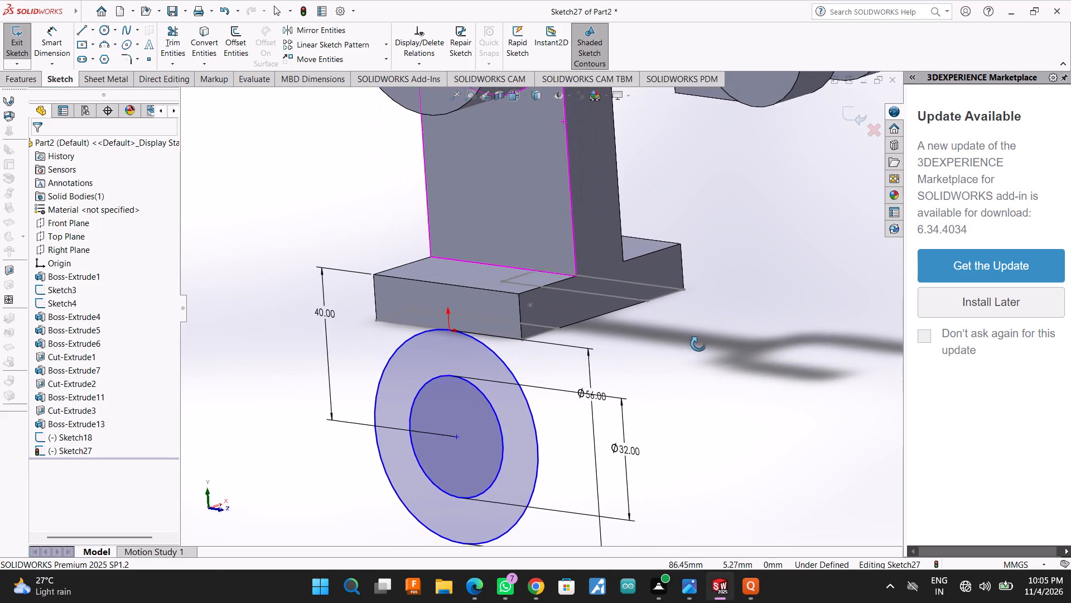
pyautogui.moveTo(698, 344); pyautogui.dragTo(698, 345, button='middle')
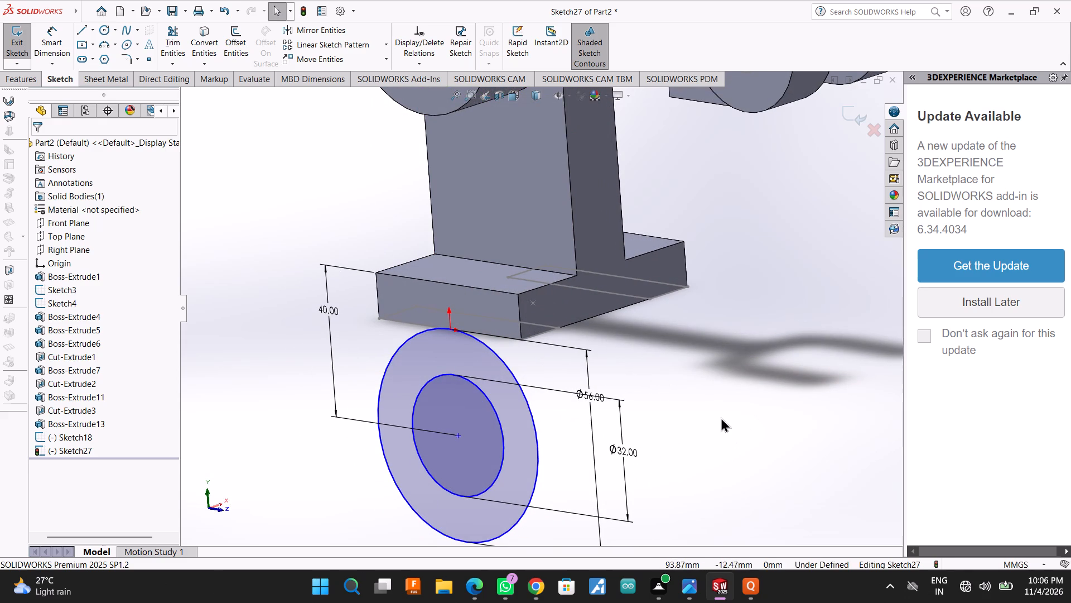
pyautogui.click(7, 82)
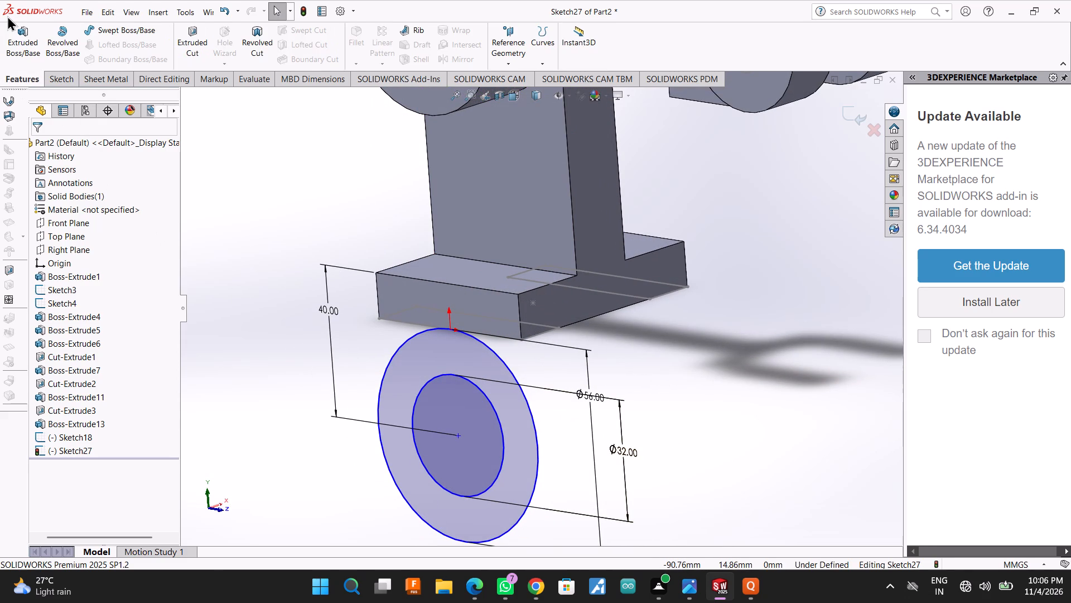
pyautogui.click(12, 35)
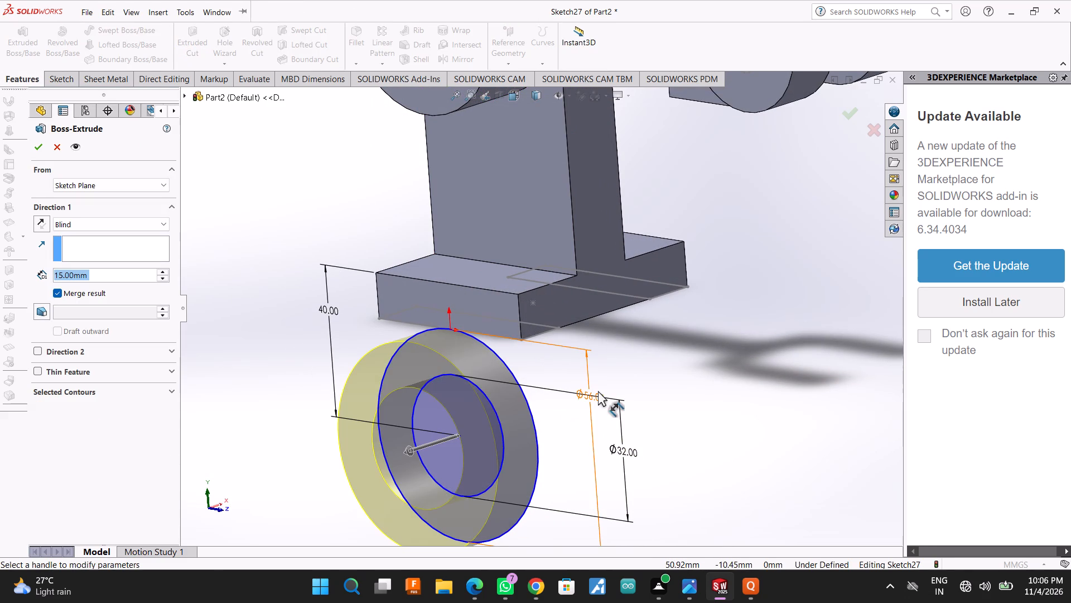
pyautogui.moveTo(659, 381); pyautogui.dragTo(697, 355, button='middle')
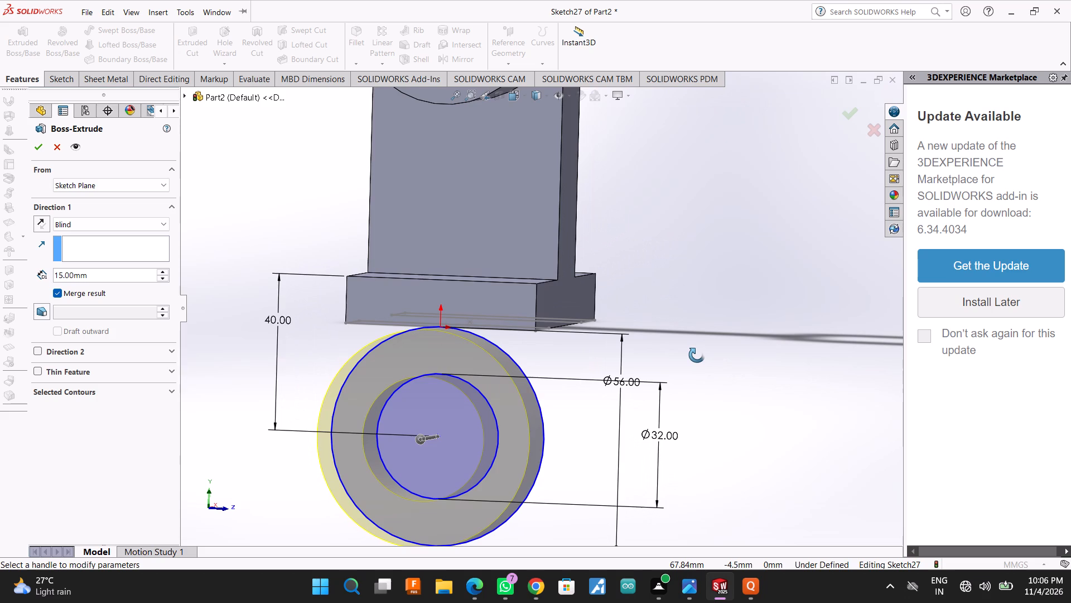
pyautogui.moveTo(697, 355); pyautogui.dragTo(694, 355, button='middle')
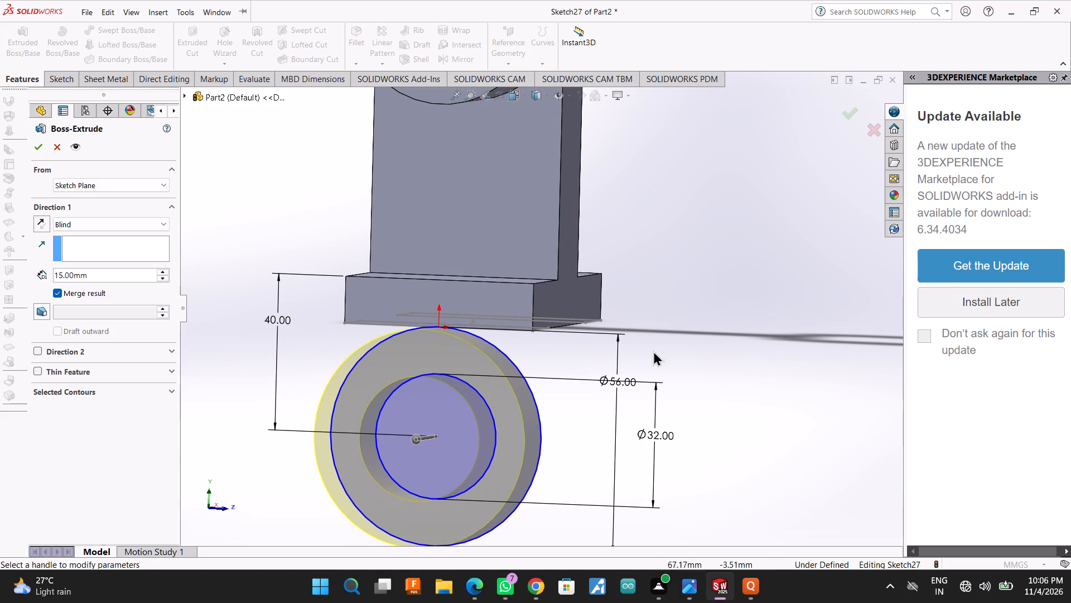
pyautogui.doubleClick(121, 274)
pyautogui.press('3')
pyautogui.press('Return')
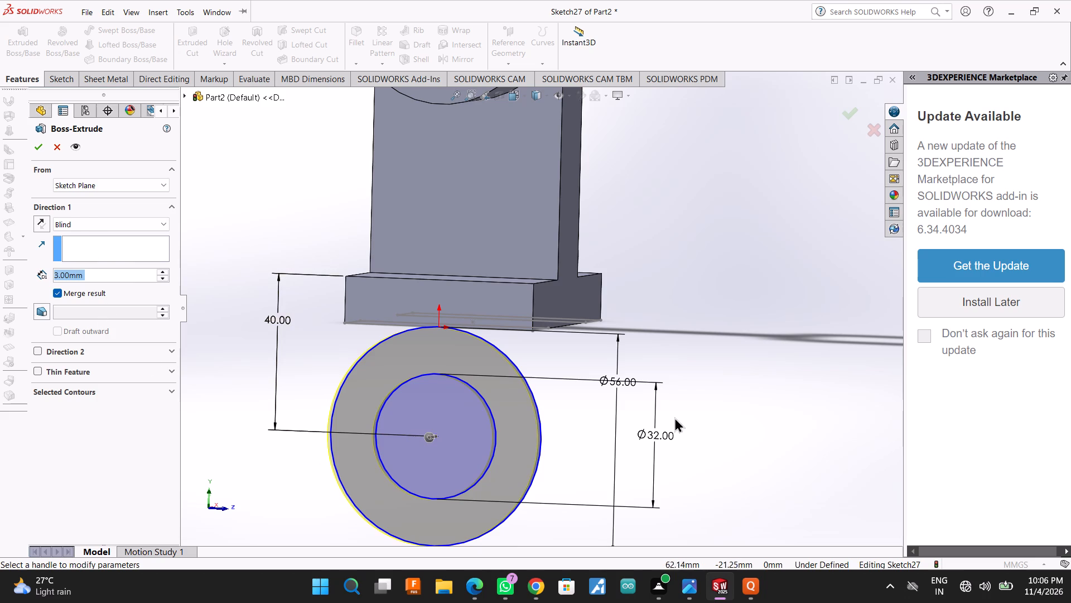
pyautogui.moveTo(697, 401); pyautogui.dragTo(638, 434, button='middle')
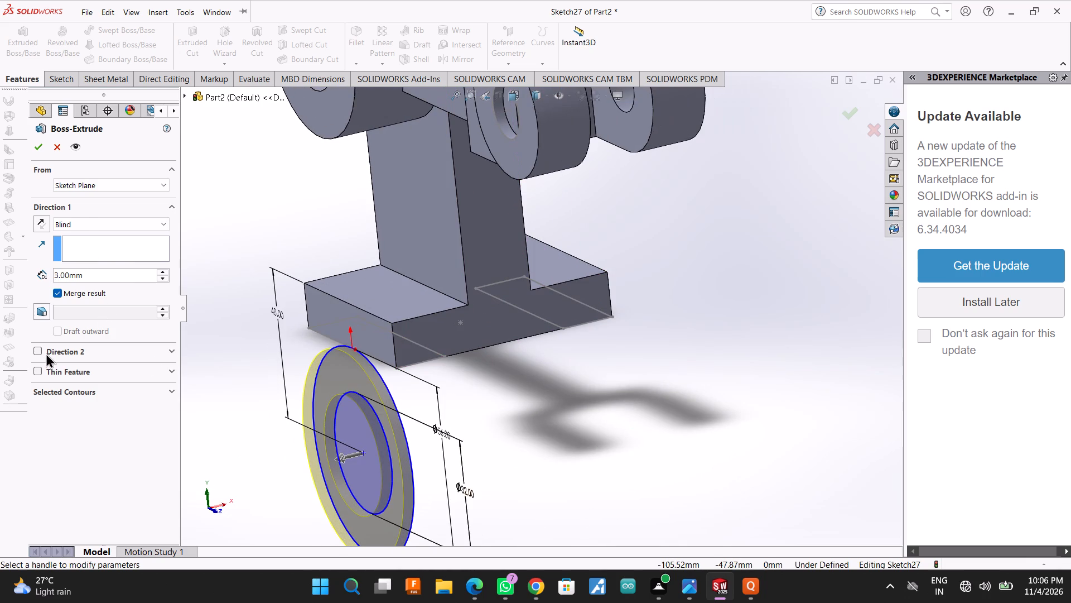
pyautogui.click(38, 353)
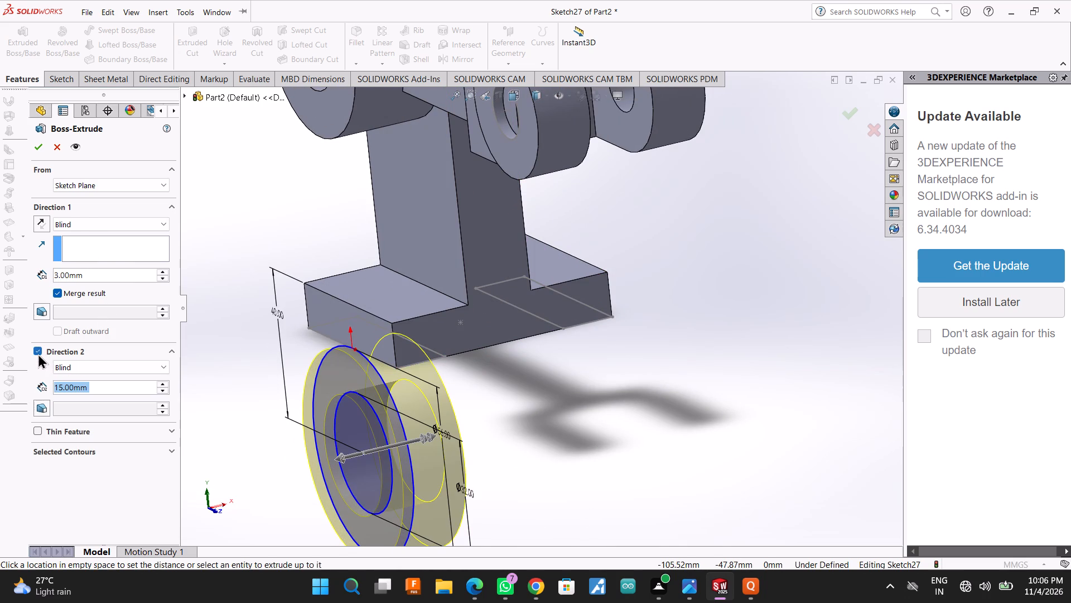
pyautogui.click(36, 147)
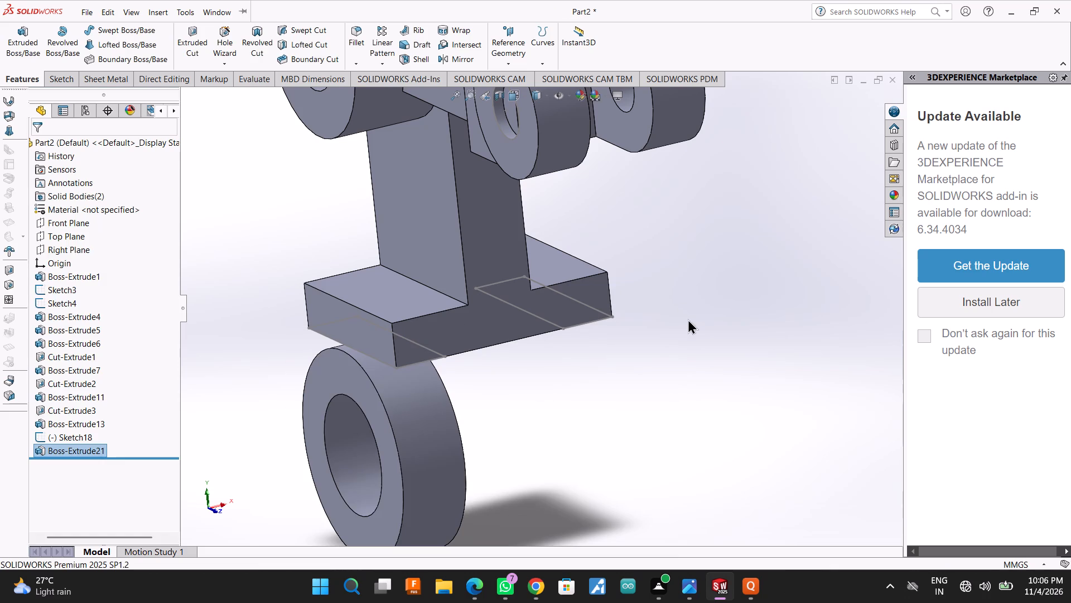
# Start a new sketch on the base plate's bottom face.
pyautogui.scroll(-1, 688, 393)
pyautogui.moveTo(688, 393); pyautogui.dragTo(722, 348, button='middle')
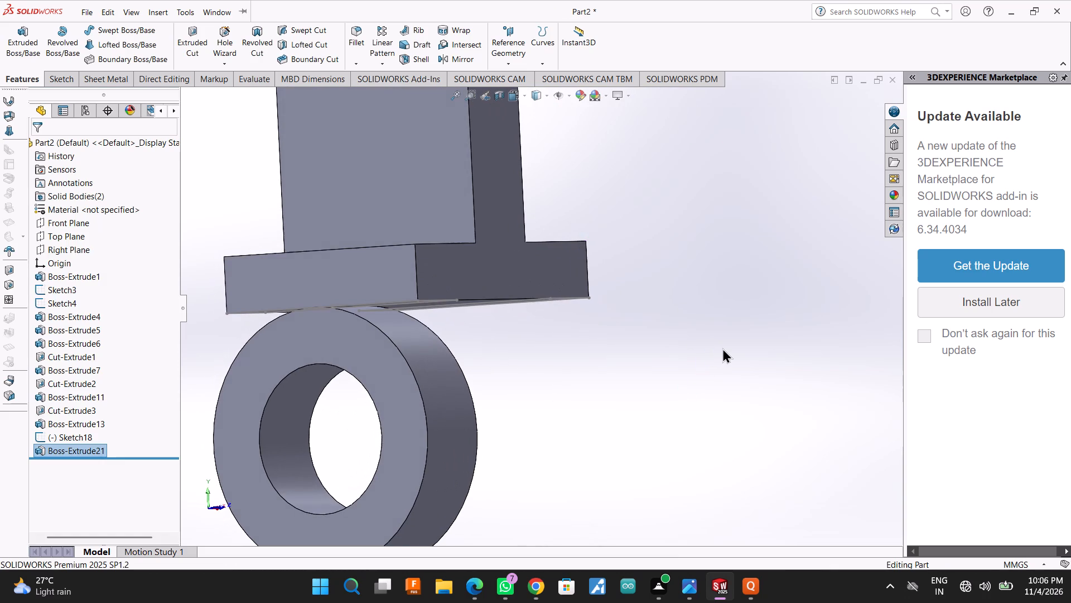
pyautogui.moveTo(474, 336); pyautogui.dragTo(462, 292, button='middle')
pyautogui.scroll(-1, 468, 333)
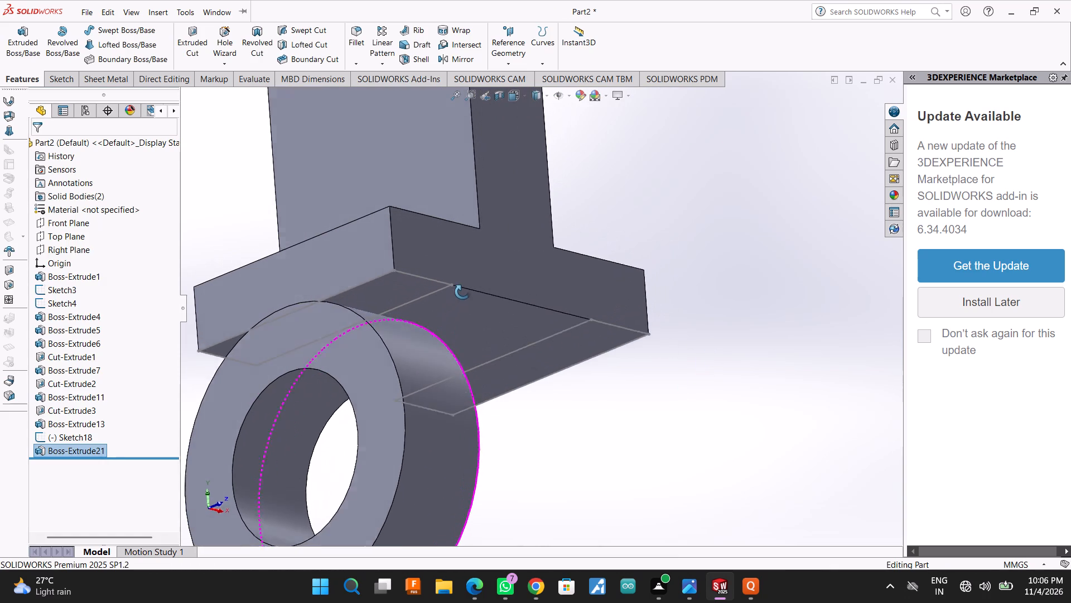
pyautogui.moveTo(462, 292); pyautogui.dragTo(465, 287, button='middle')
pyautogui.click(414, 284)
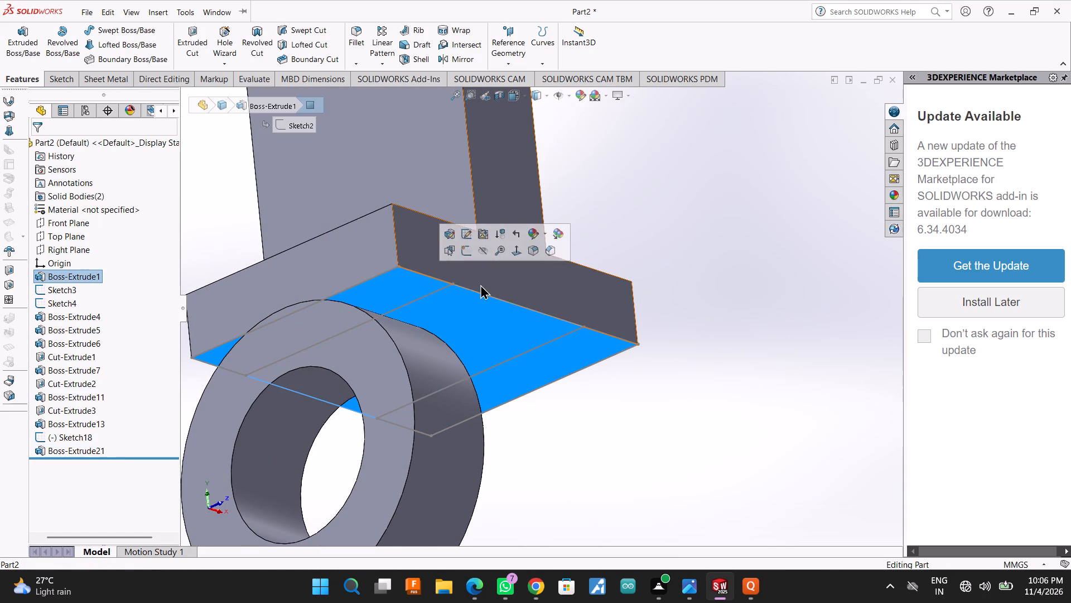
pyautogui.click(470, 255)
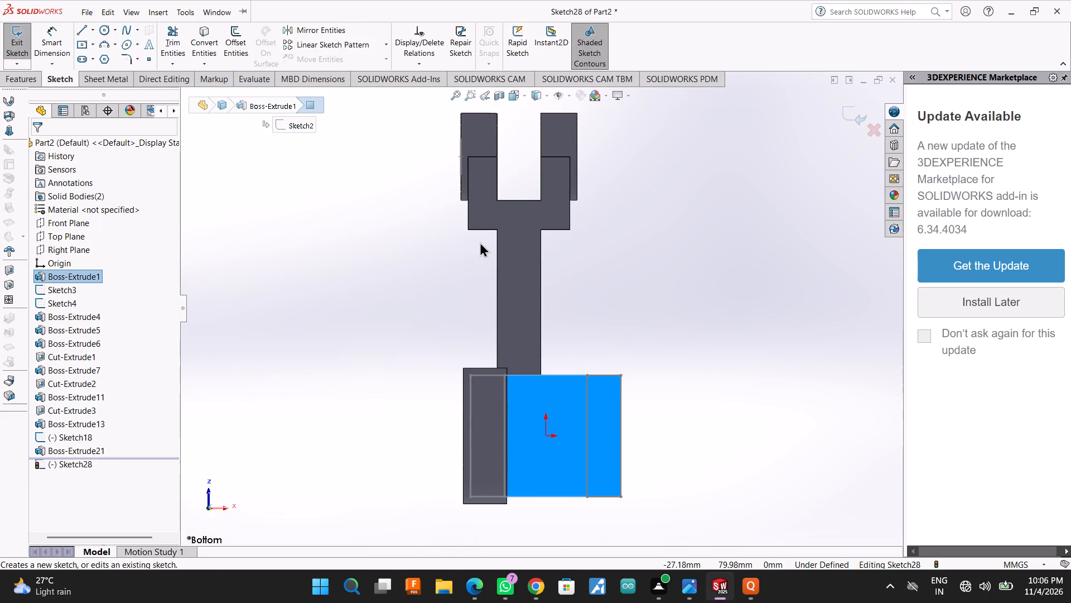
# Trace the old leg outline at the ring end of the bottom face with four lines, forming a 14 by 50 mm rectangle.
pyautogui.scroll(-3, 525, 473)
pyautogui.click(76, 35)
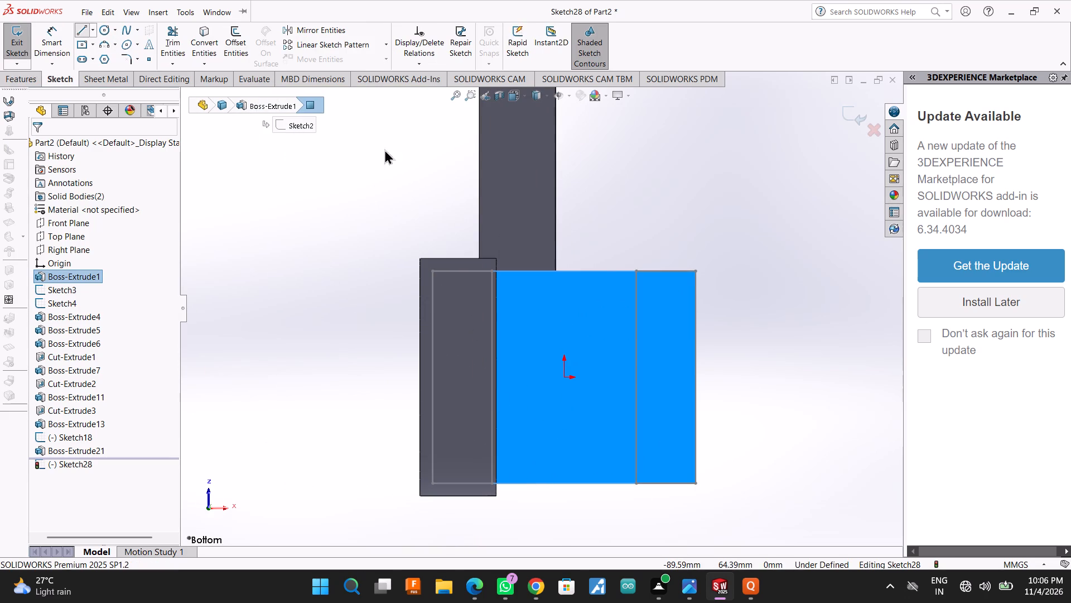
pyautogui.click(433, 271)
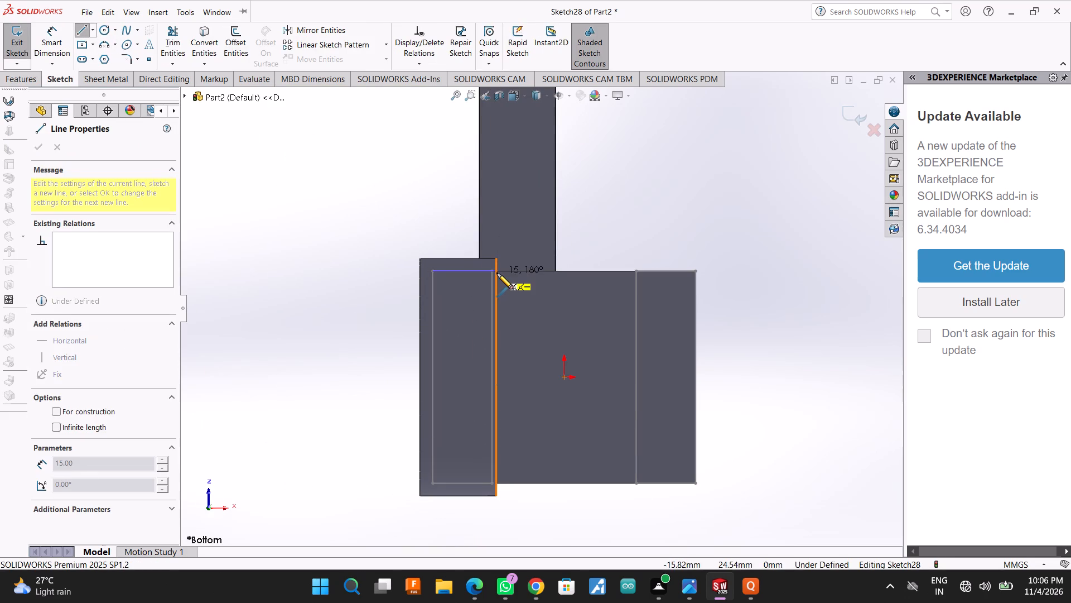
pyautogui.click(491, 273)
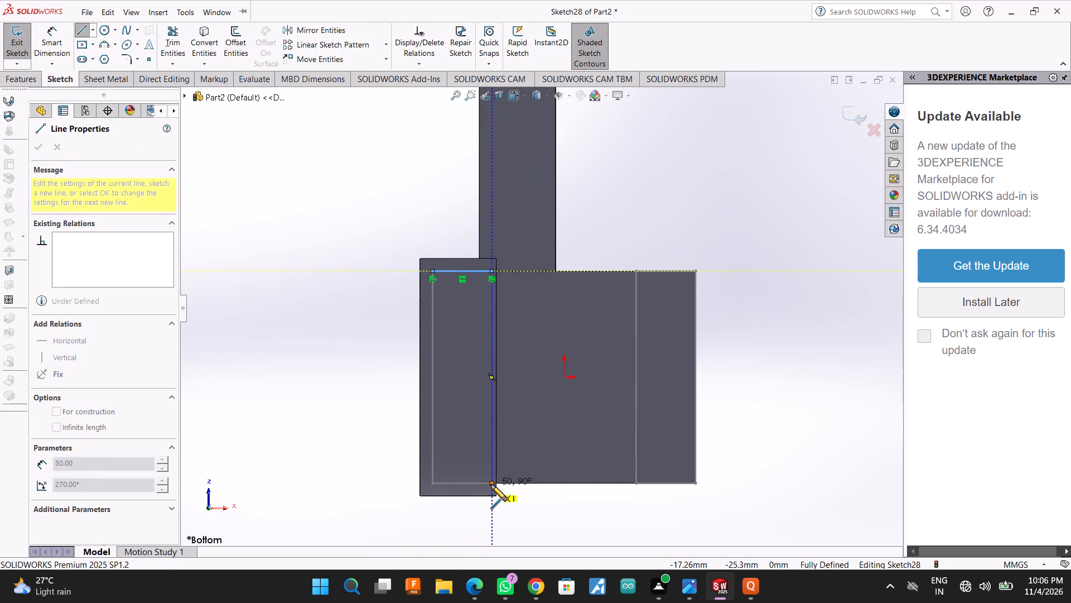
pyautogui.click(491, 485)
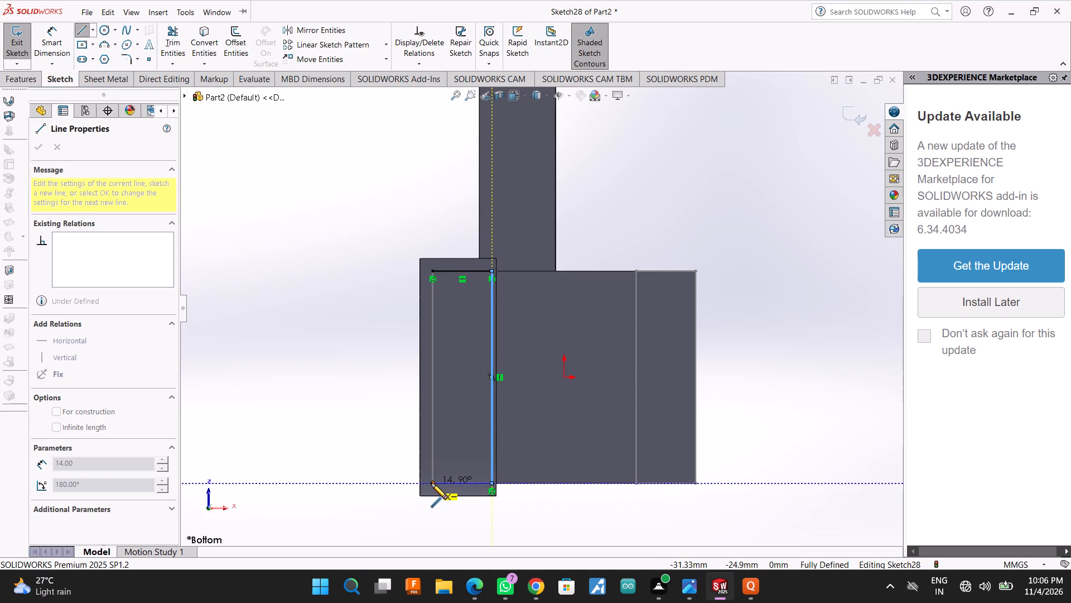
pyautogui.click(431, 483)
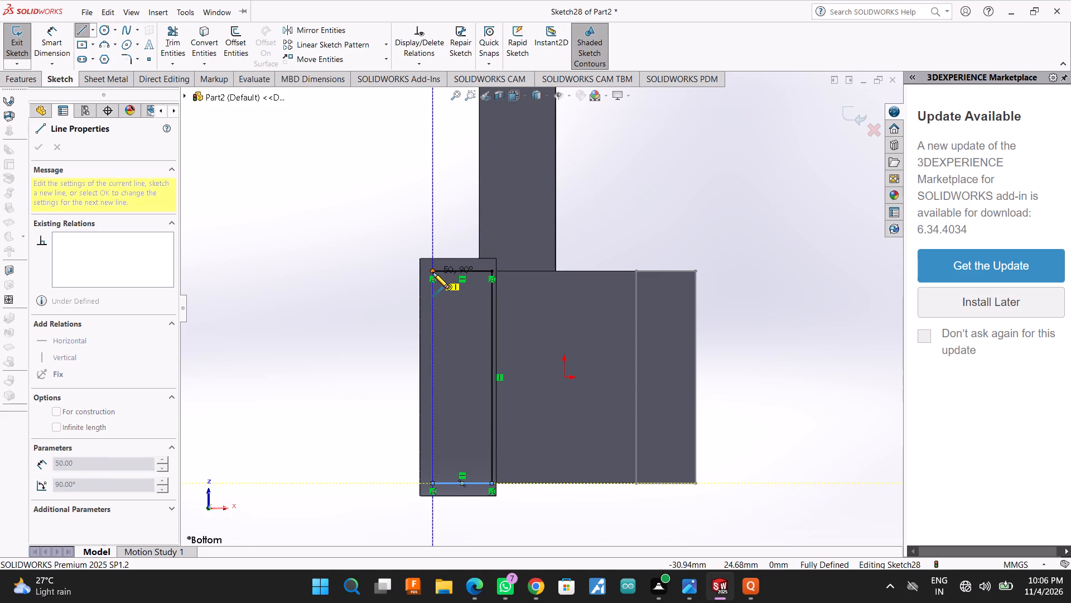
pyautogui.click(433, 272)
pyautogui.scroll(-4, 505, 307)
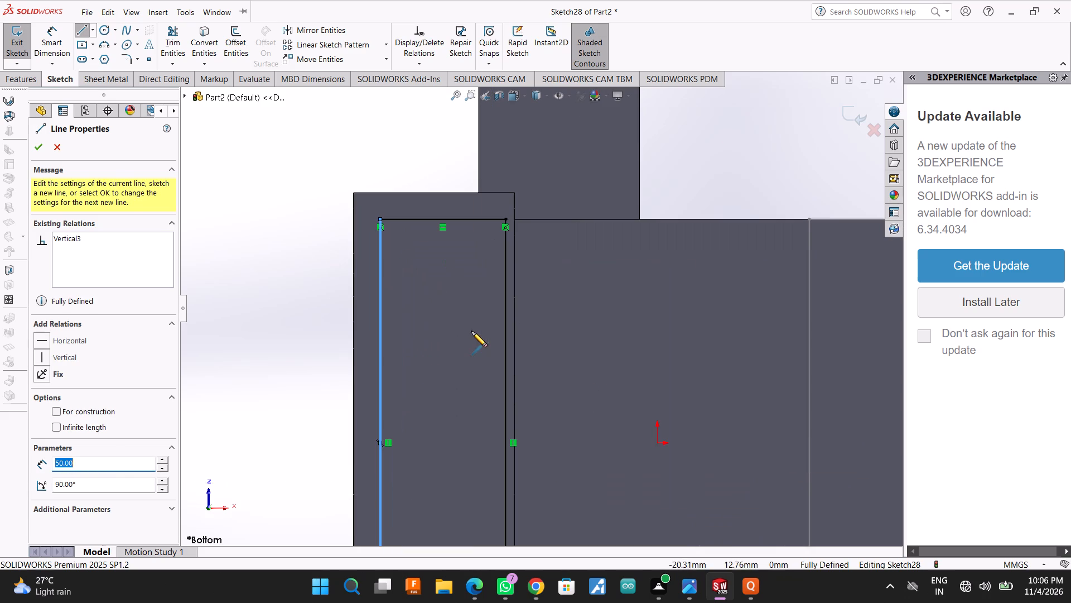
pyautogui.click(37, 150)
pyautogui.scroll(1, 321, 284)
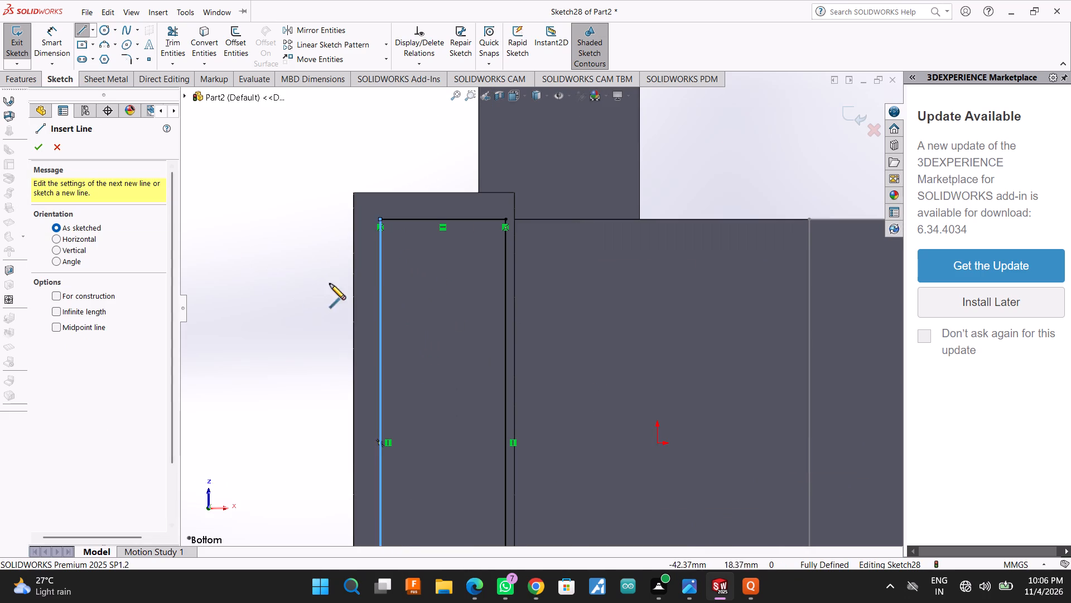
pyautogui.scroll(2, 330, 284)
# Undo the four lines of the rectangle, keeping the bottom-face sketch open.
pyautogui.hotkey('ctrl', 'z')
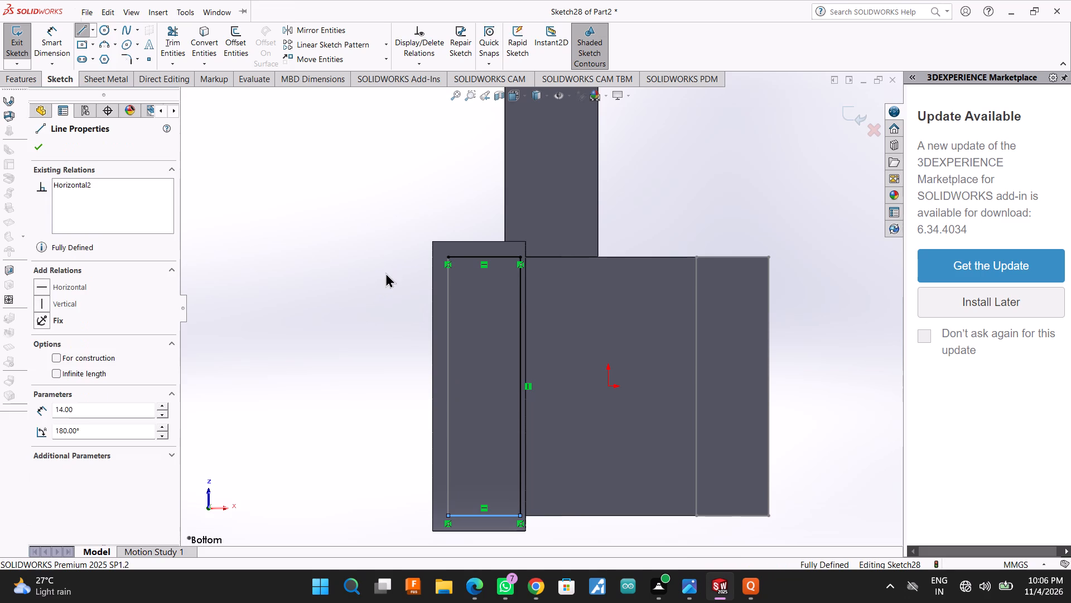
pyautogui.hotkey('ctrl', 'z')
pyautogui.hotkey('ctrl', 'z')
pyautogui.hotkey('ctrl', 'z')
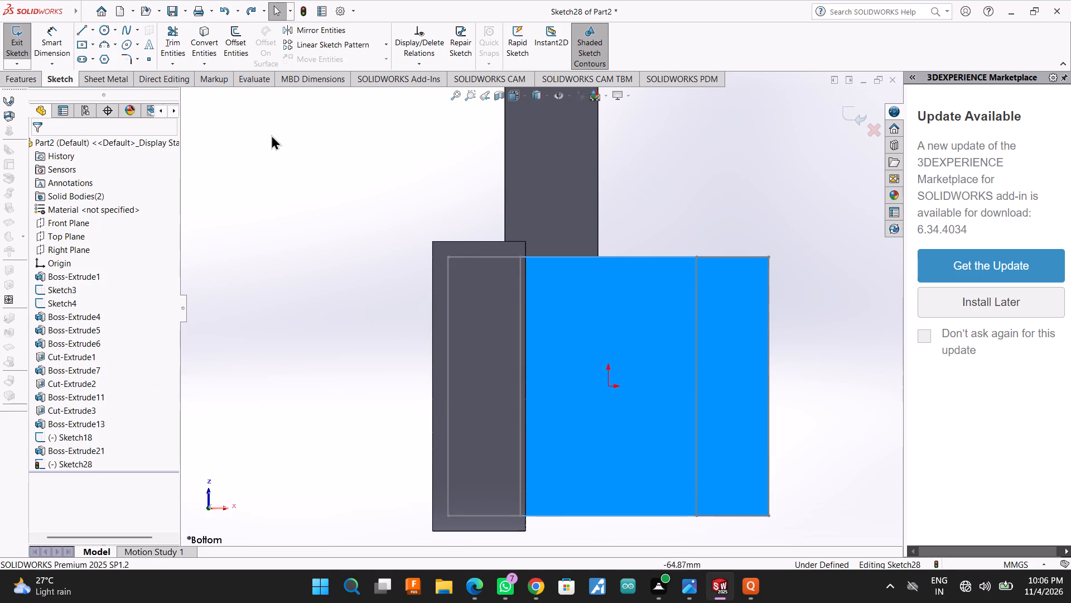
# Draw a closed 14 by 50 mm rectangle of four lines over the old leg outline at the ring end of the bottom face.
pyautogui.click(76, 29)
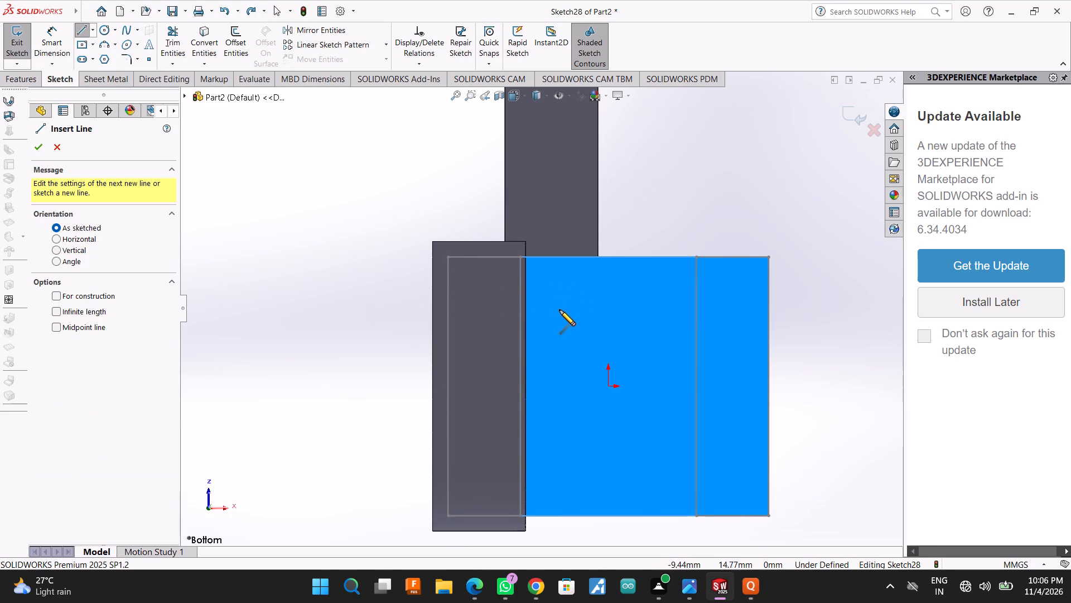
pyautogui.click(448, 260)
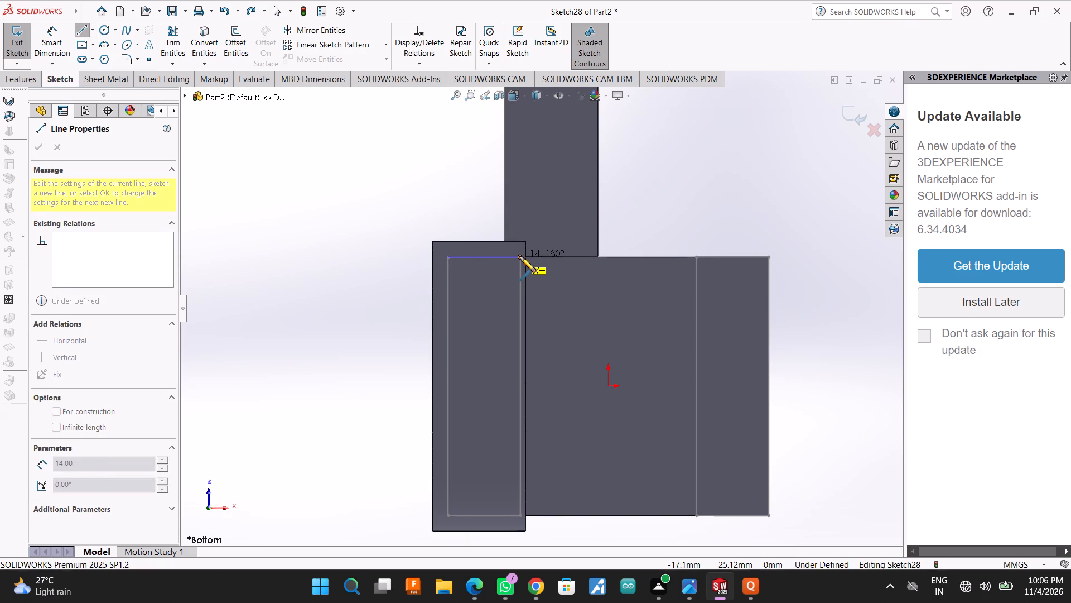
pyautogui.click(520, 256)
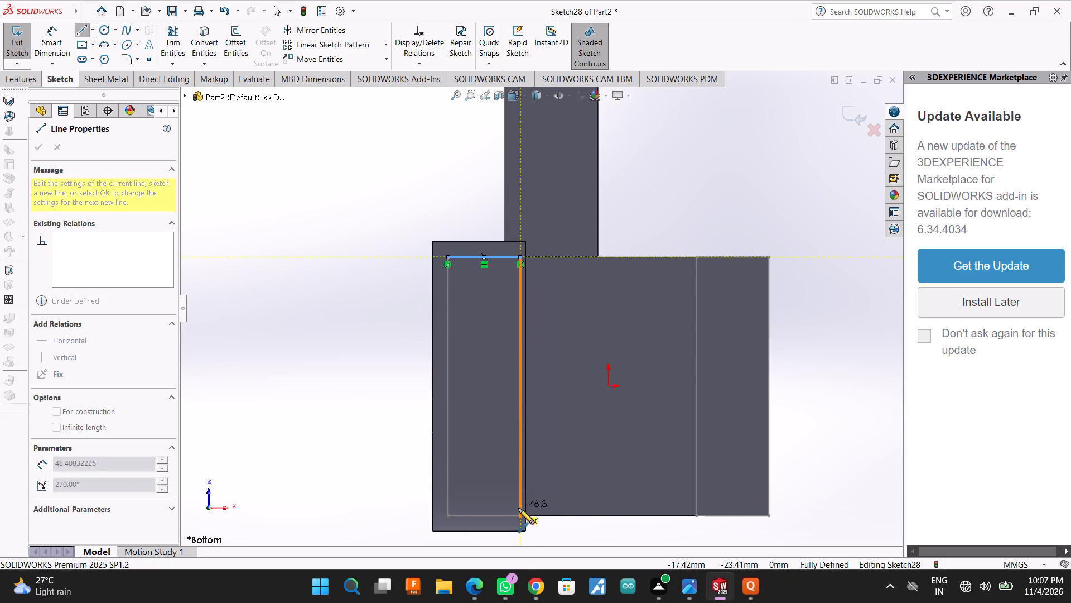
pyautogui.click(520, 516)
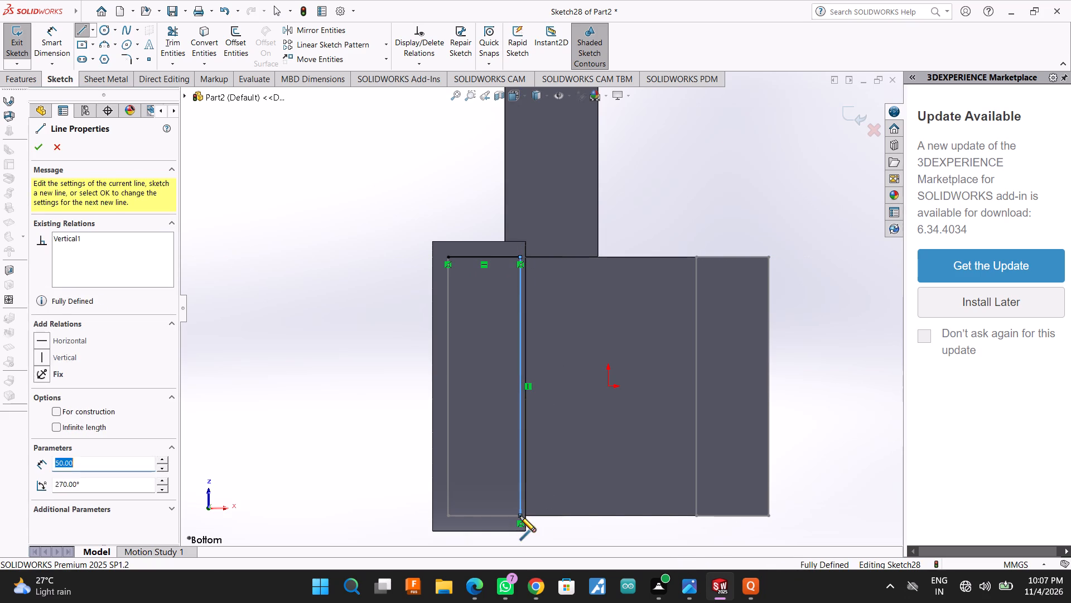
pyautogui.click(447, 515)
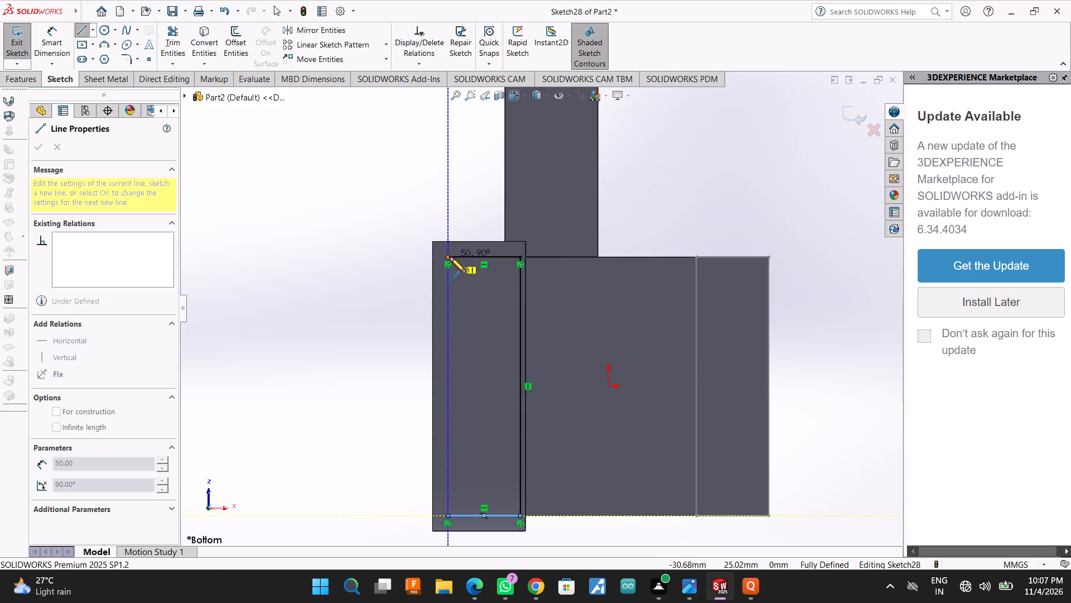
pyautogui.click(450, 257)
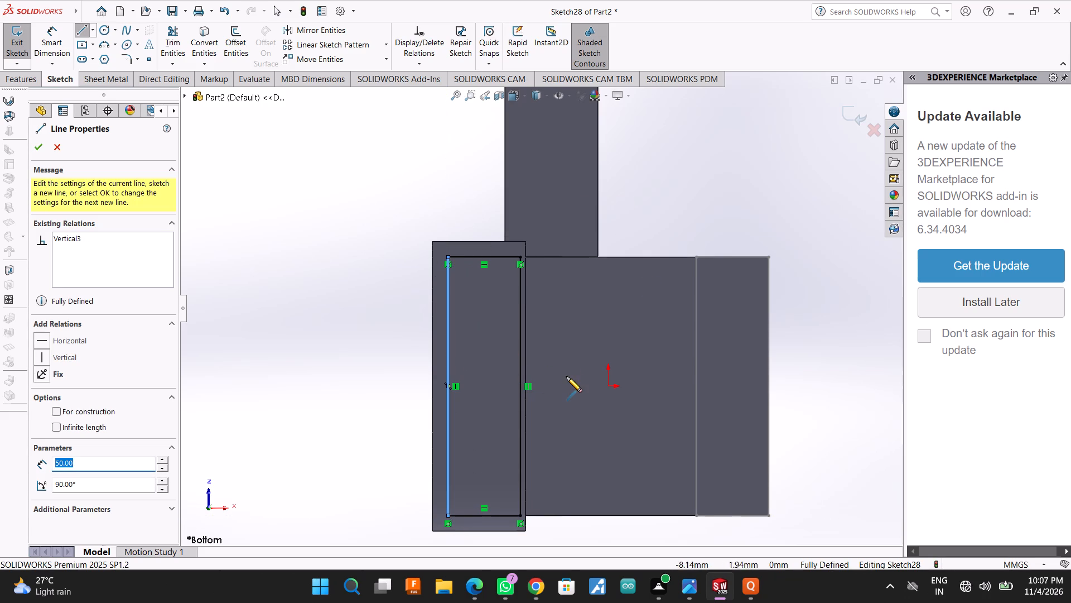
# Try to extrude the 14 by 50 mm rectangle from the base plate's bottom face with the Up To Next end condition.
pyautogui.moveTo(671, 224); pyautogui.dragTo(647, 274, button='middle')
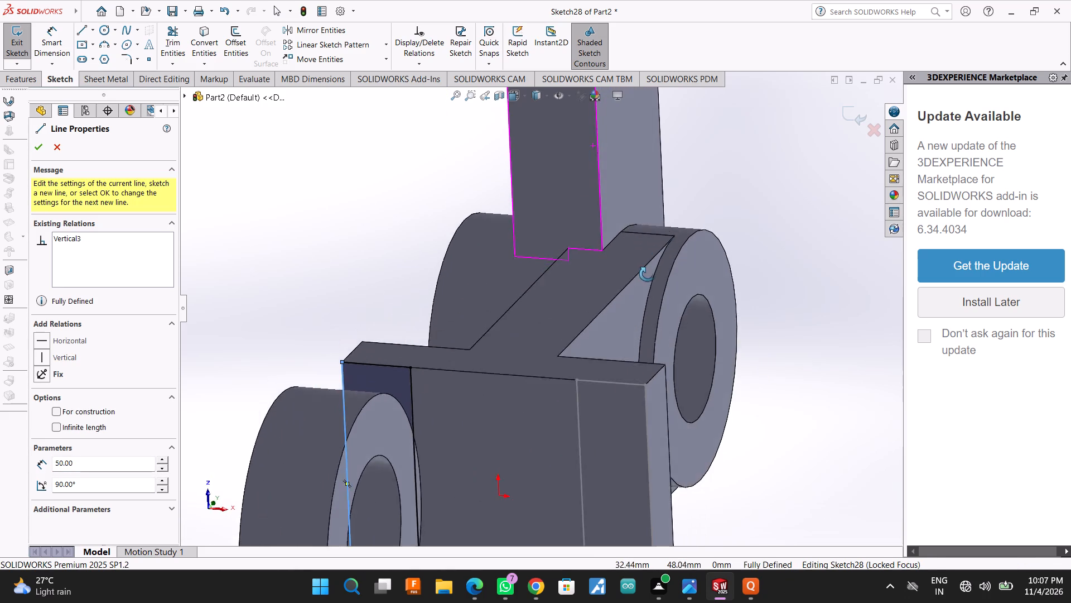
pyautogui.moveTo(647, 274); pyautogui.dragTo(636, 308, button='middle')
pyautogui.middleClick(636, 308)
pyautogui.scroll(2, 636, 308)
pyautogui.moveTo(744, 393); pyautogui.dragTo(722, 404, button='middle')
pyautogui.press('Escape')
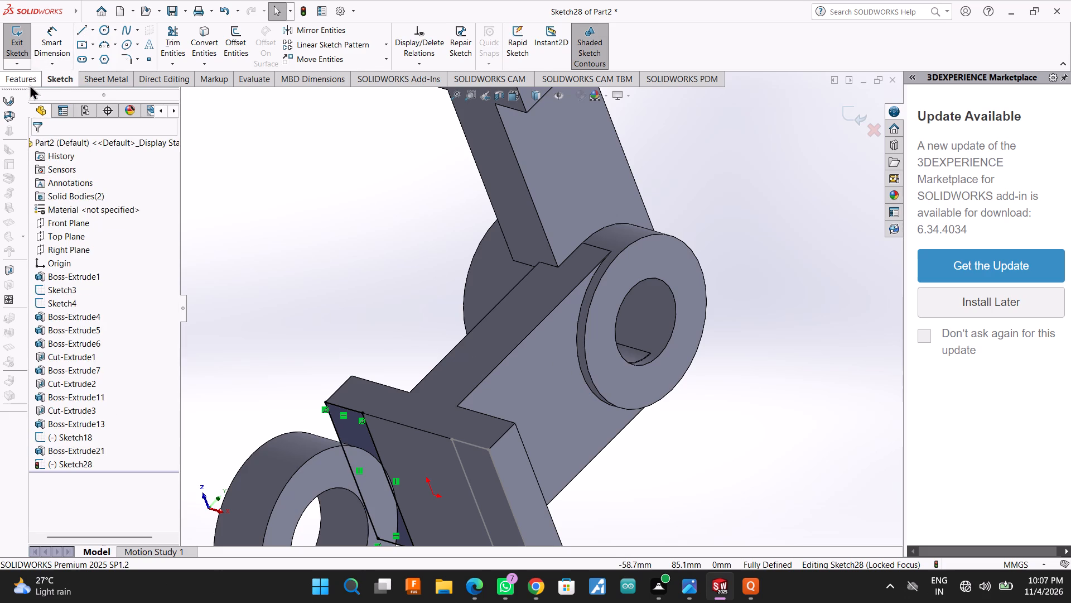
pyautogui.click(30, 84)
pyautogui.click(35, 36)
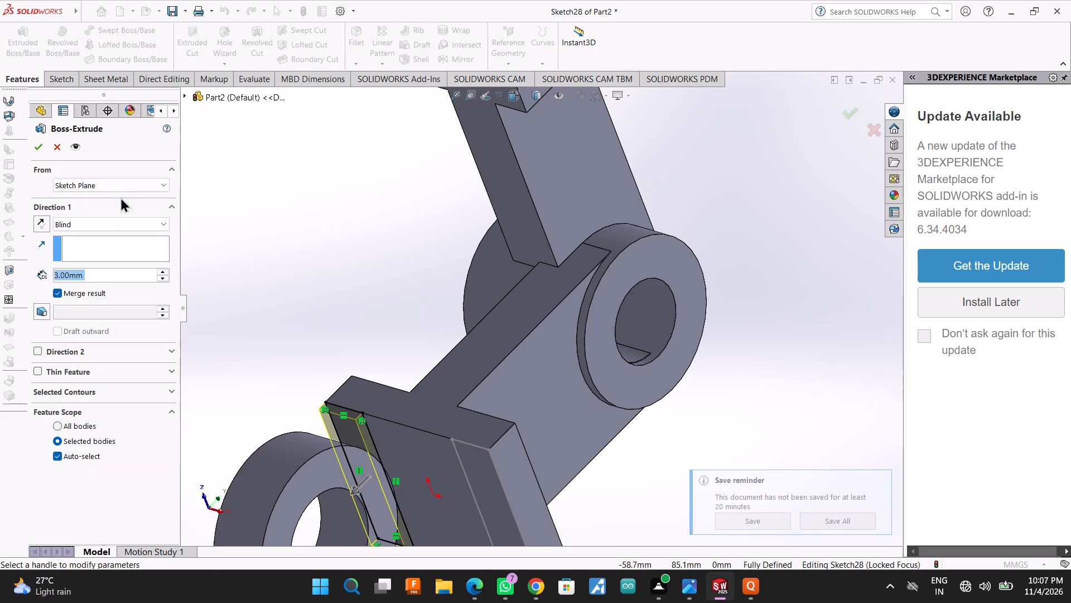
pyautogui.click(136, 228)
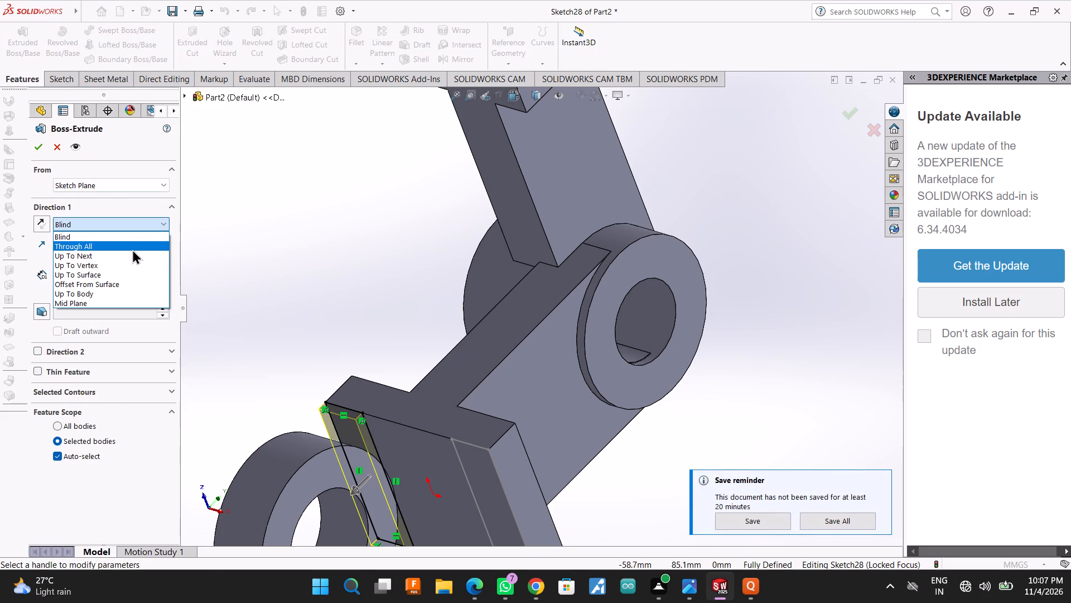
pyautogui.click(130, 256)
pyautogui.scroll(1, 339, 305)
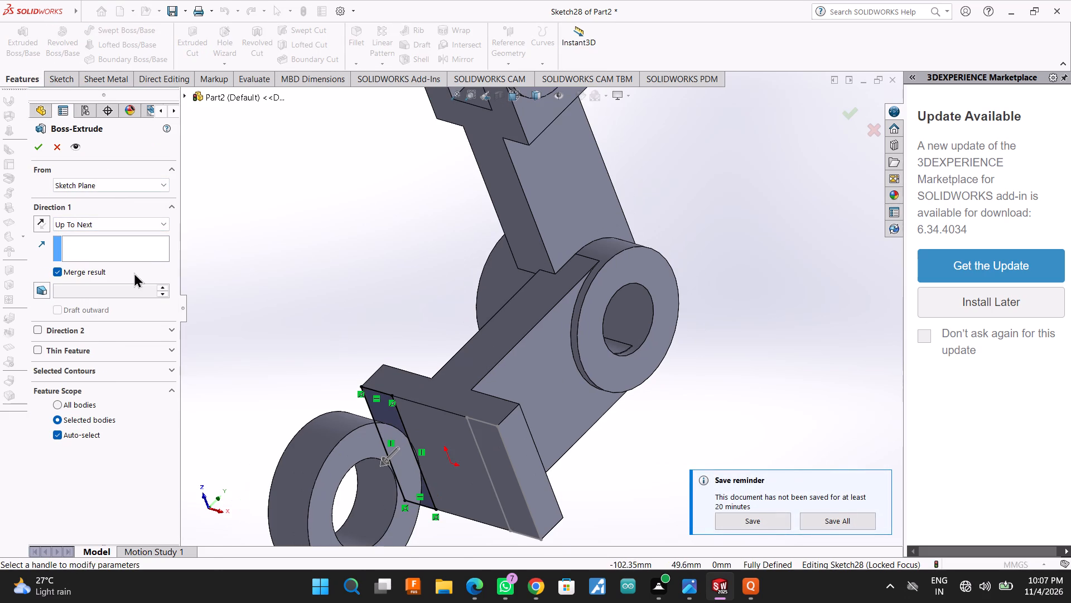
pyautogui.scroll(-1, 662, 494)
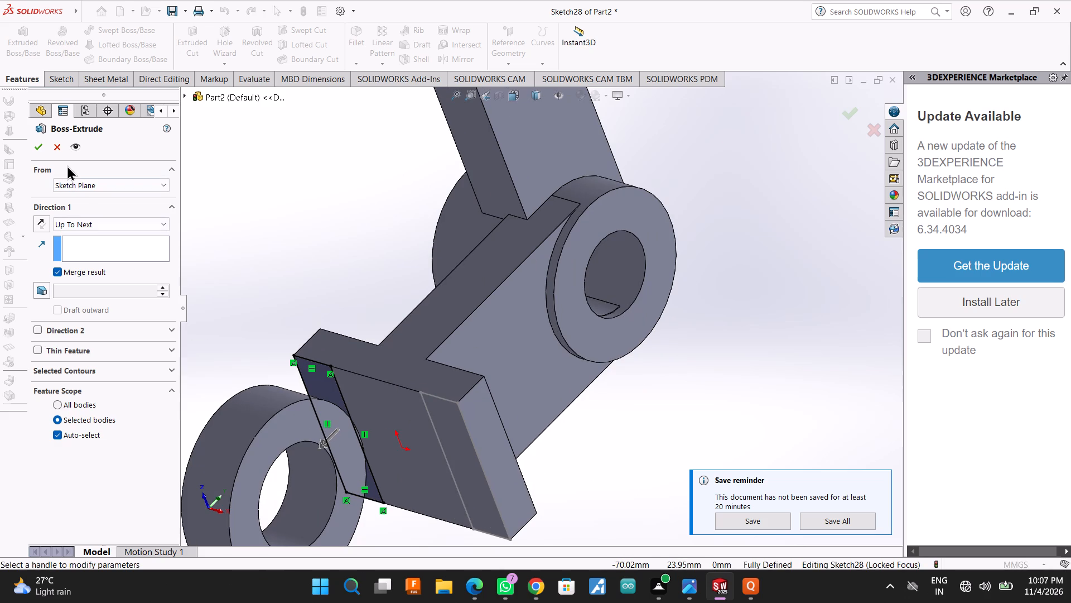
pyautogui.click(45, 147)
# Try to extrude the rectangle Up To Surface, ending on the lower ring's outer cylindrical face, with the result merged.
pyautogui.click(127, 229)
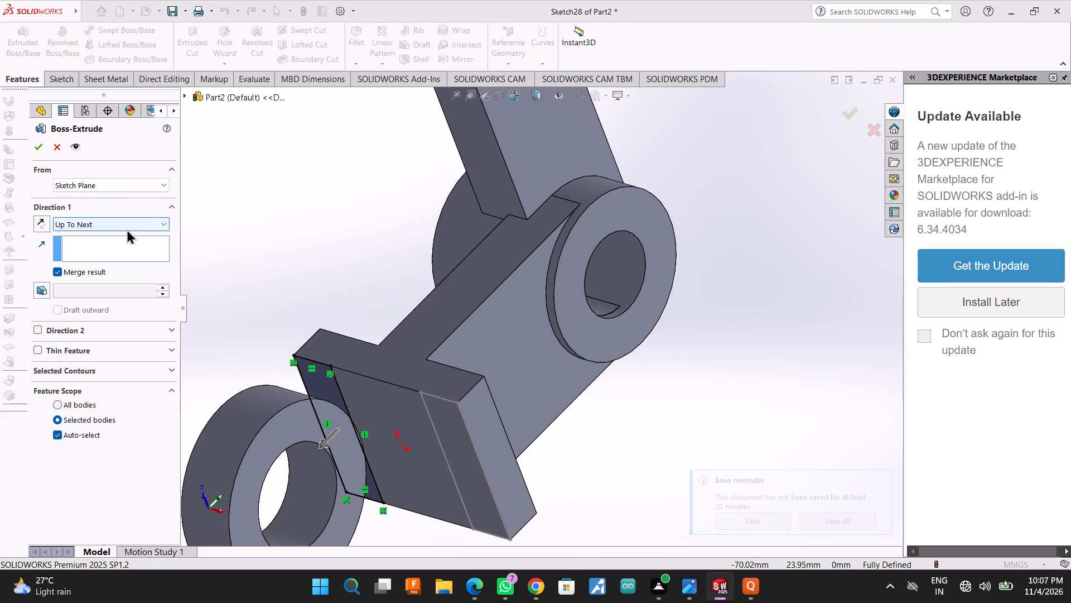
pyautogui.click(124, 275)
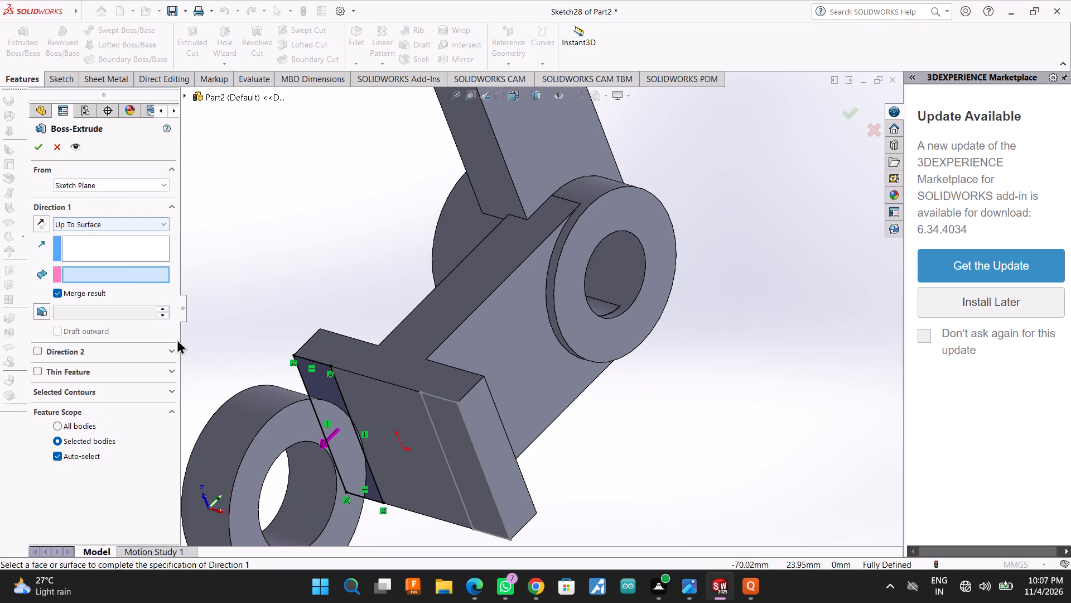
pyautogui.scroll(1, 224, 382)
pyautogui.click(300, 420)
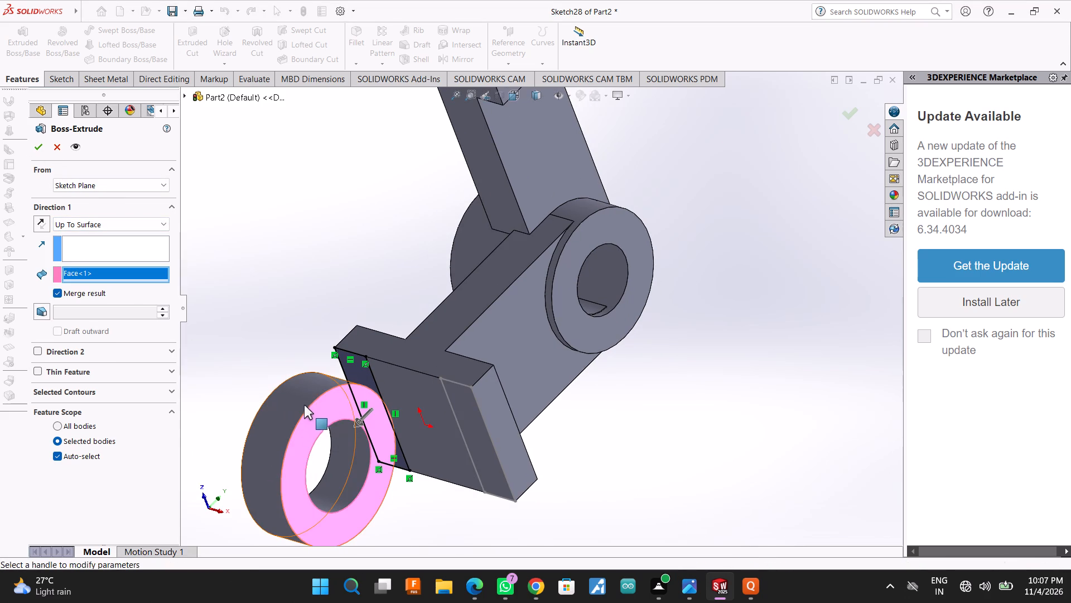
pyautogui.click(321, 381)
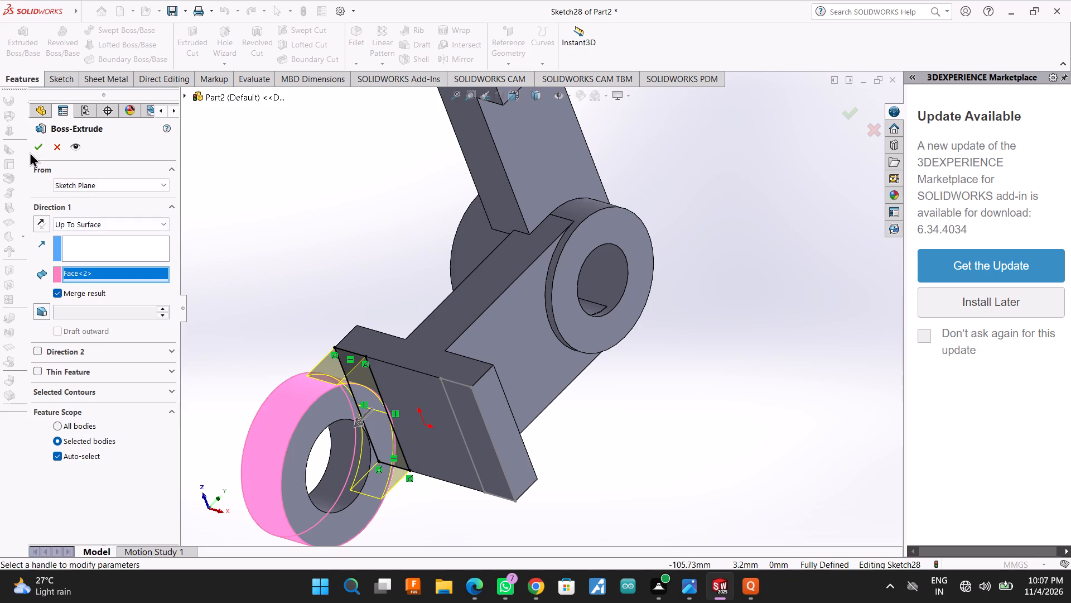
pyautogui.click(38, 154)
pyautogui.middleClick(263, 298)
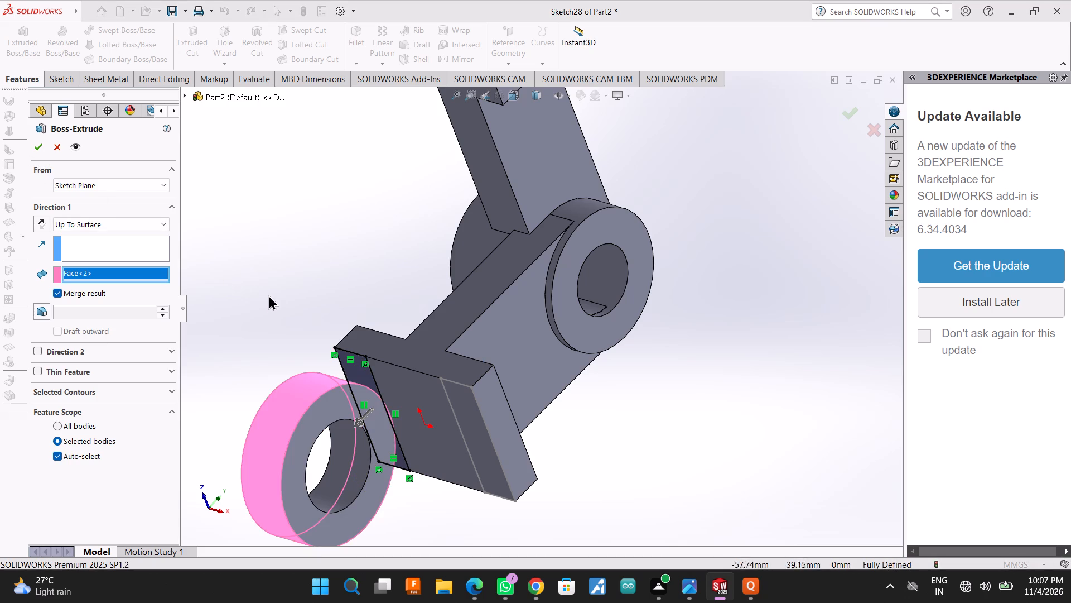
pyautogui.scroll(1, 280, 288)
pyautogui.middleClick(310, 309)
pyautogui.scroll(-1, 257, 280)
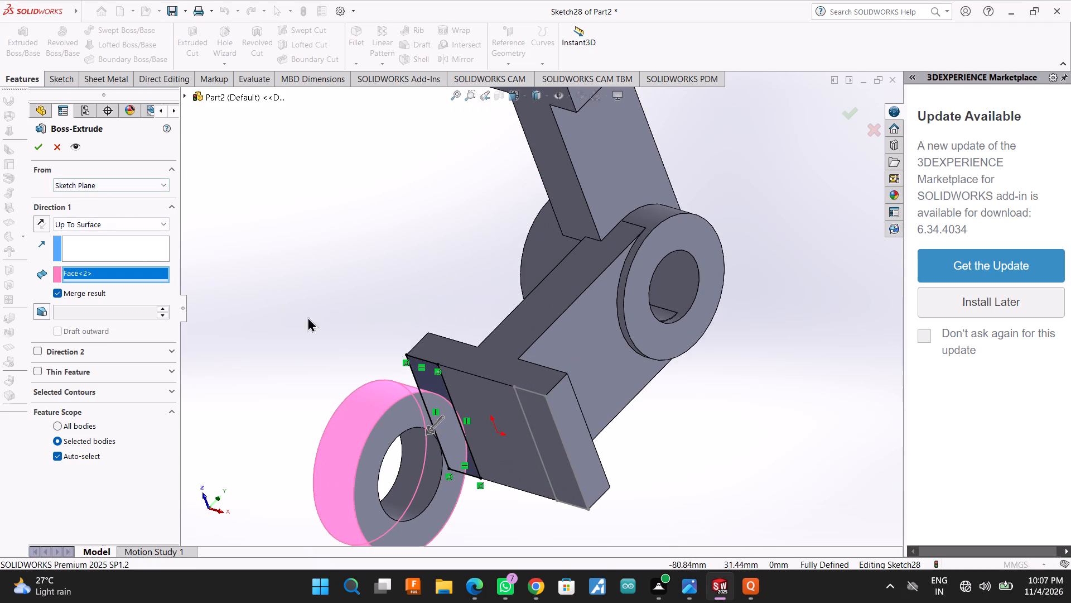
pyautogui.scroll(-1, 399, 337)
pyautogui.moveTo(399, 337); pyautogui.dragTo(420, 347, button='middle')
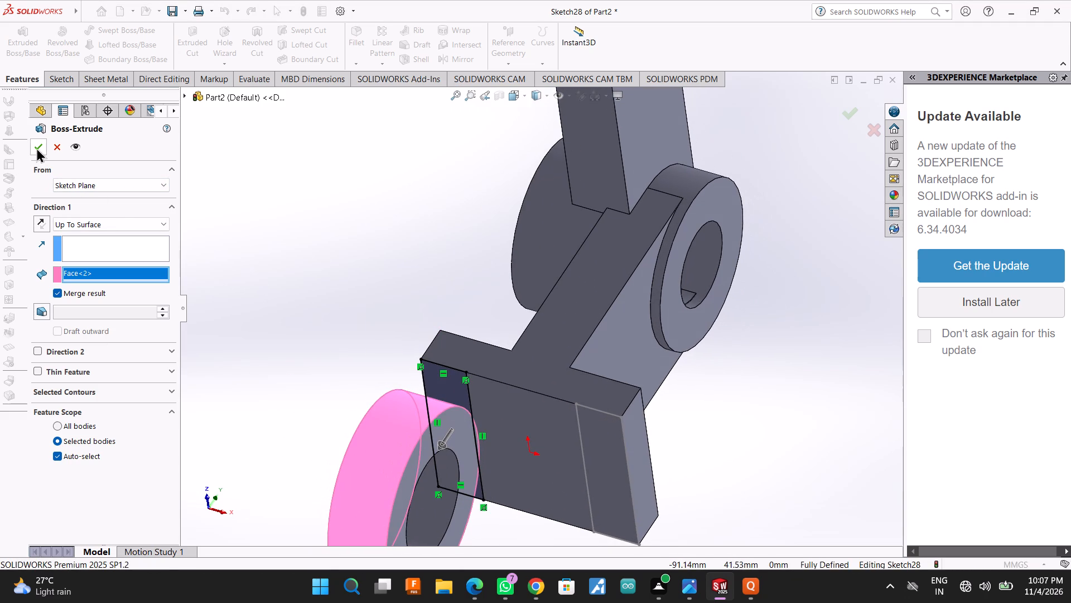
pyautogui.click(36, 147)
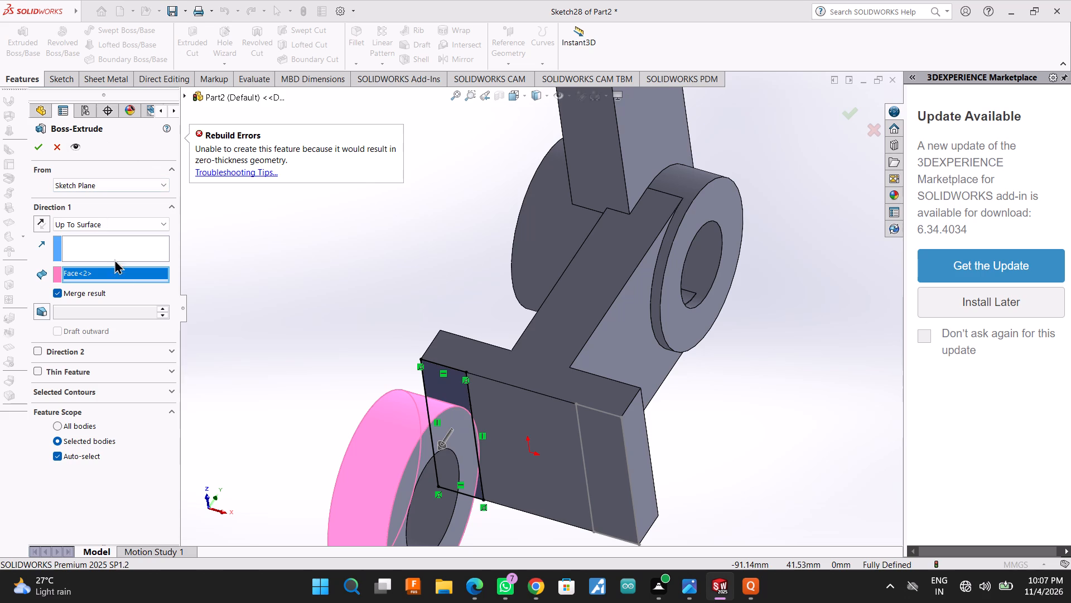
# Reapply Up To Surface for the rectangle's extrusion and reselect the lower ring's outer cylindrical face as the end surface.
pyautogui.click(123, 224)
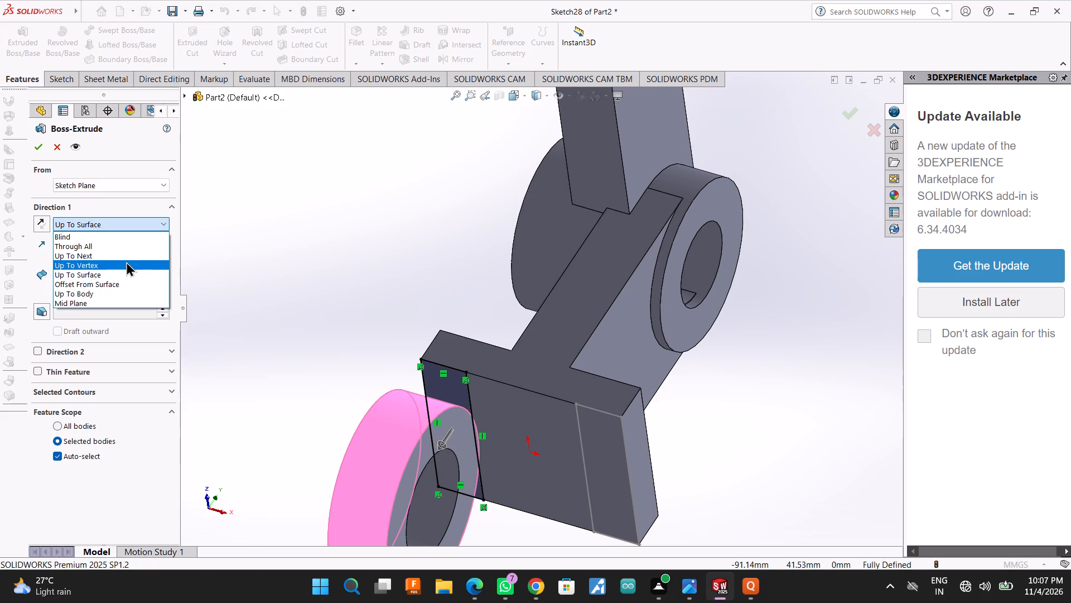
pyautogui.click(125, 274)
pyautogui.click(390, 418)
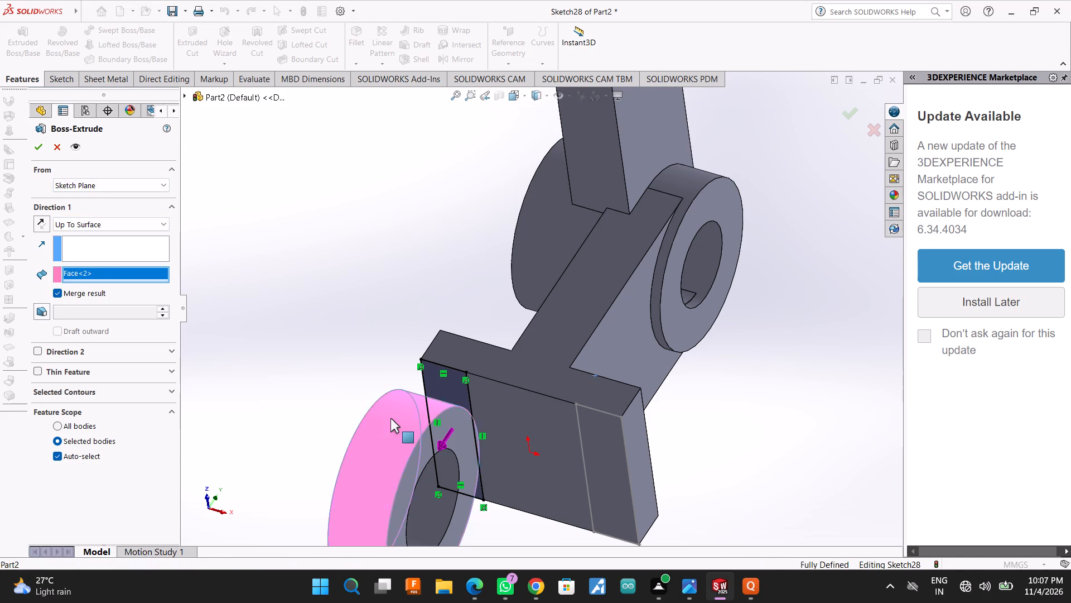
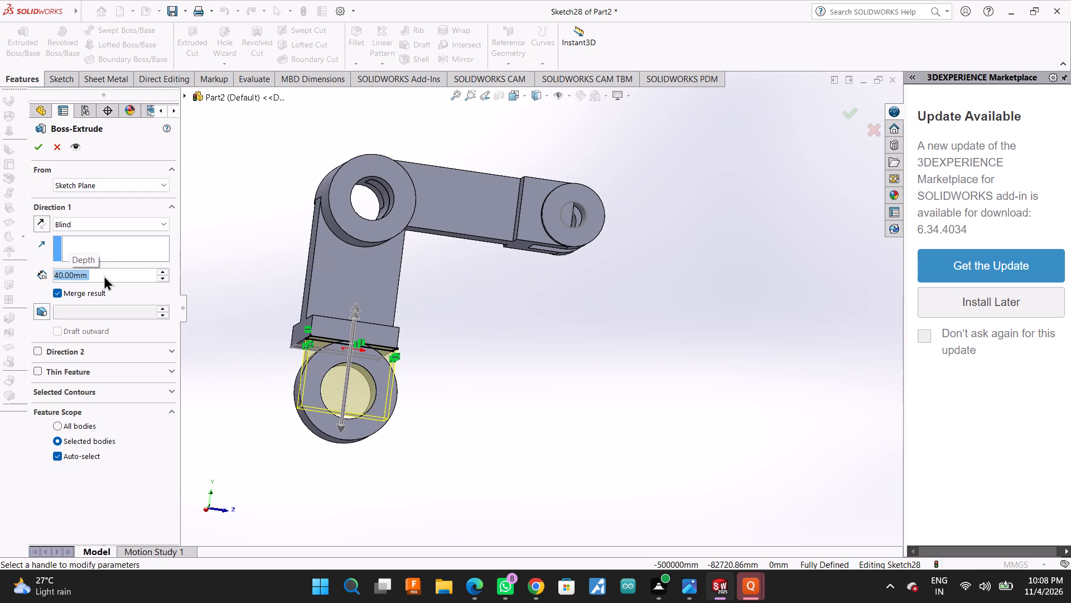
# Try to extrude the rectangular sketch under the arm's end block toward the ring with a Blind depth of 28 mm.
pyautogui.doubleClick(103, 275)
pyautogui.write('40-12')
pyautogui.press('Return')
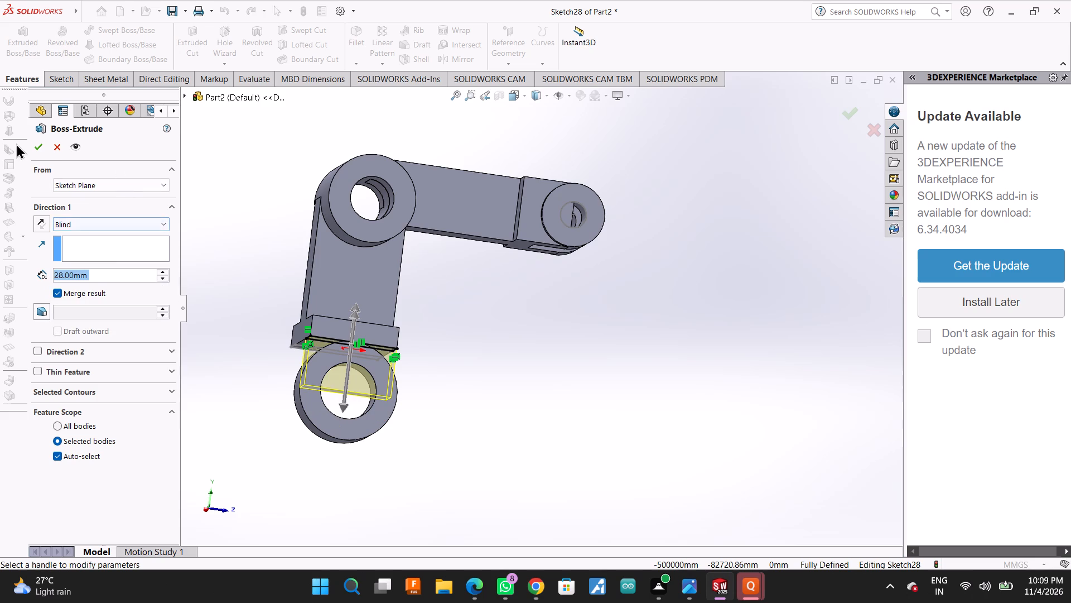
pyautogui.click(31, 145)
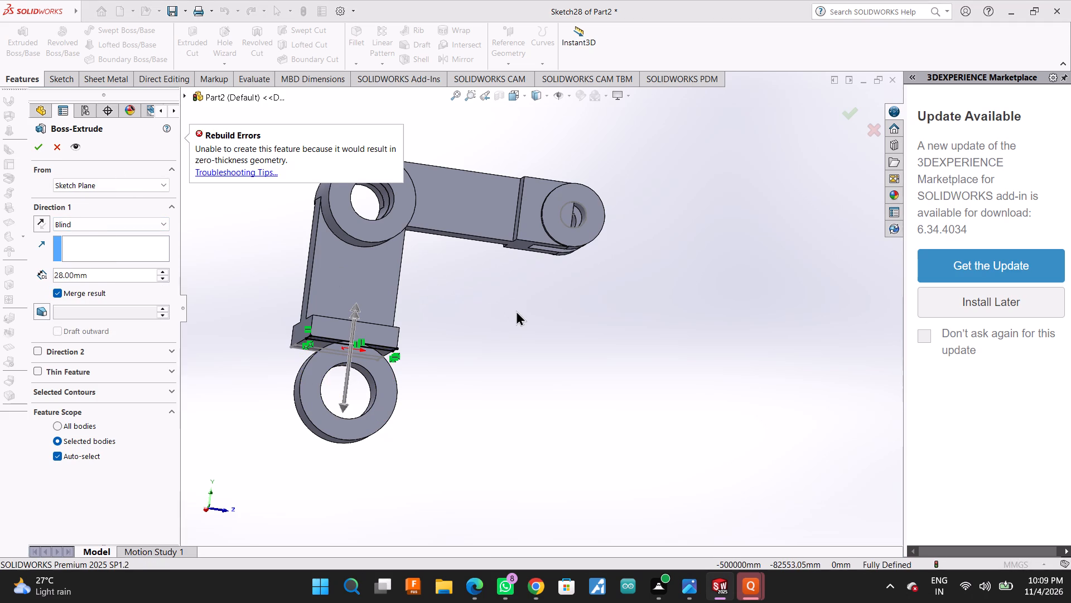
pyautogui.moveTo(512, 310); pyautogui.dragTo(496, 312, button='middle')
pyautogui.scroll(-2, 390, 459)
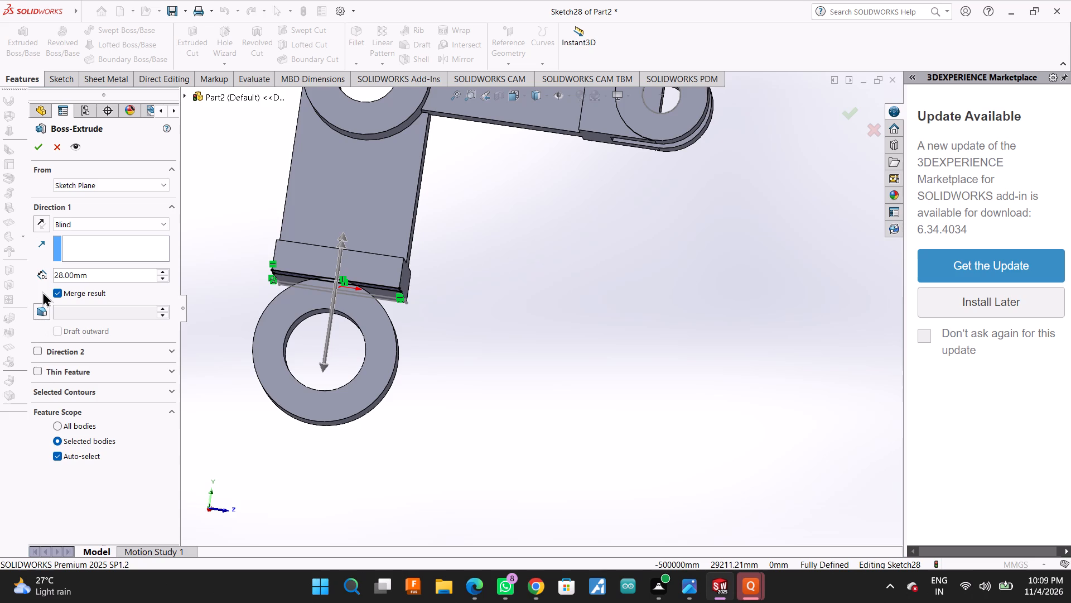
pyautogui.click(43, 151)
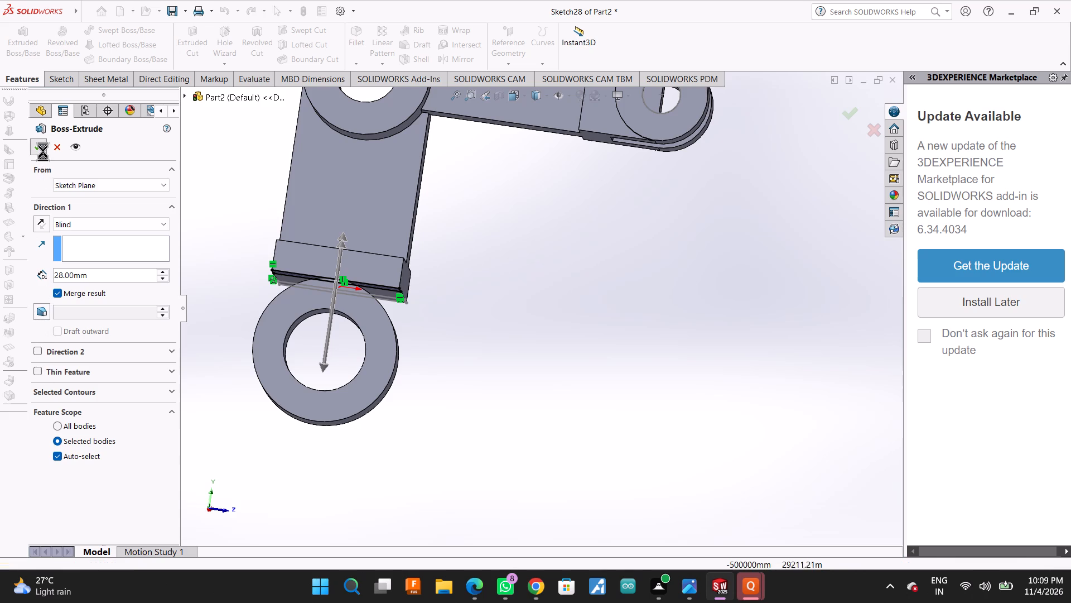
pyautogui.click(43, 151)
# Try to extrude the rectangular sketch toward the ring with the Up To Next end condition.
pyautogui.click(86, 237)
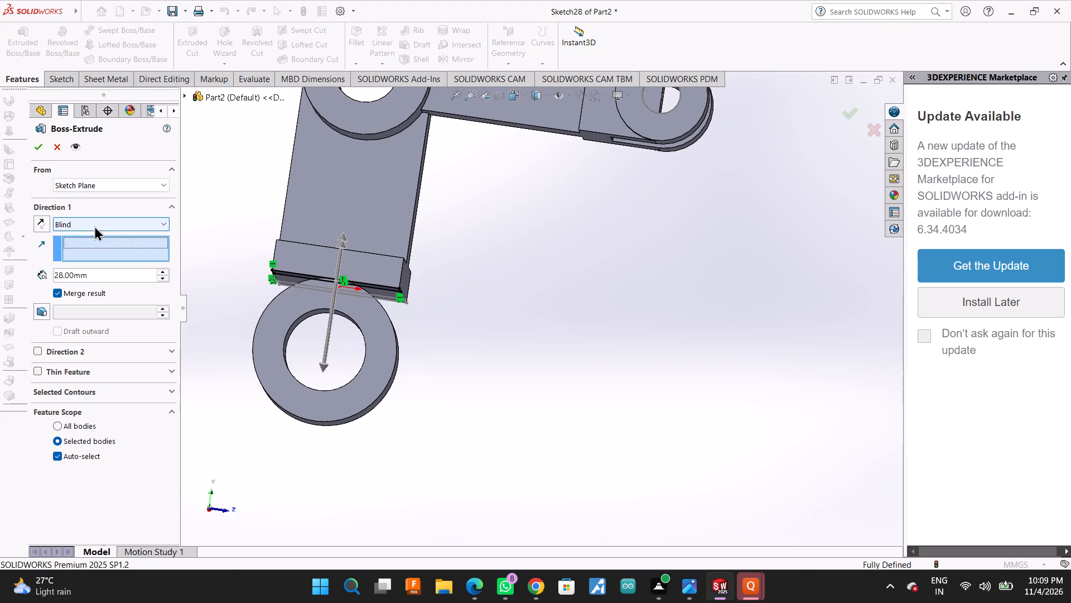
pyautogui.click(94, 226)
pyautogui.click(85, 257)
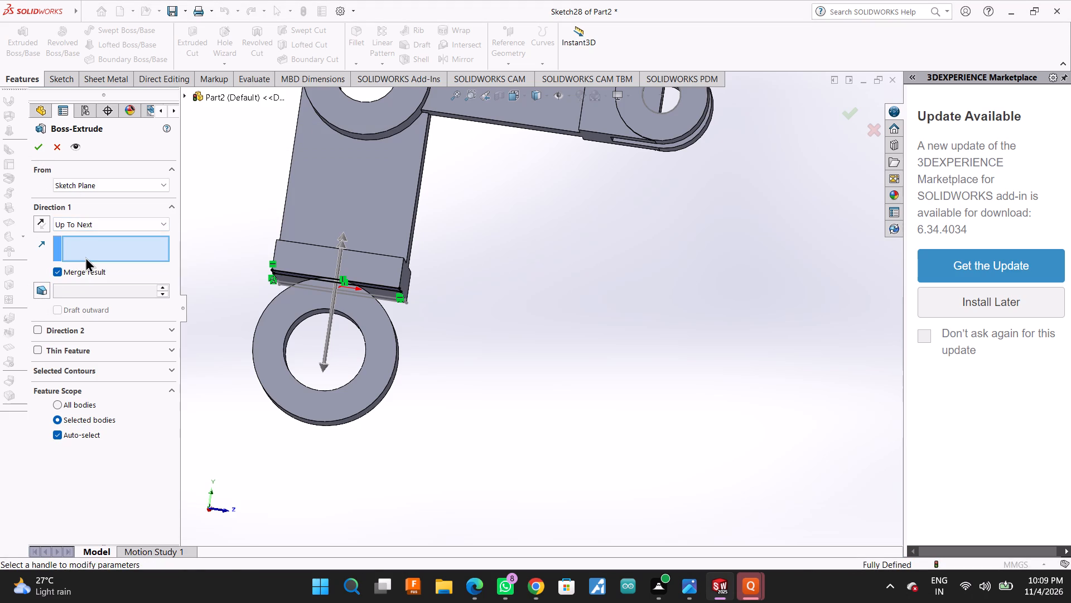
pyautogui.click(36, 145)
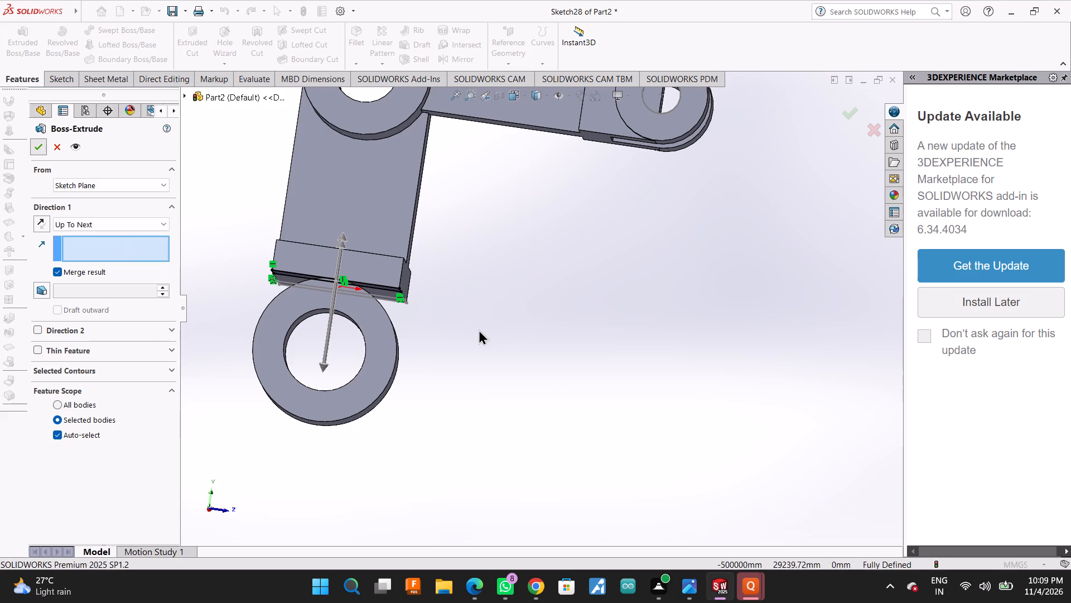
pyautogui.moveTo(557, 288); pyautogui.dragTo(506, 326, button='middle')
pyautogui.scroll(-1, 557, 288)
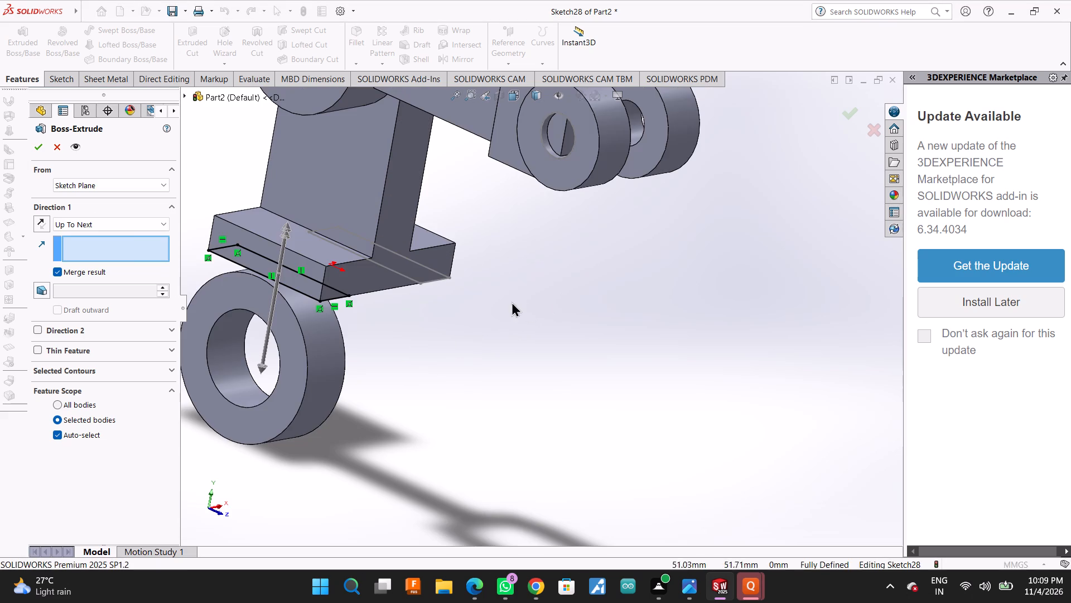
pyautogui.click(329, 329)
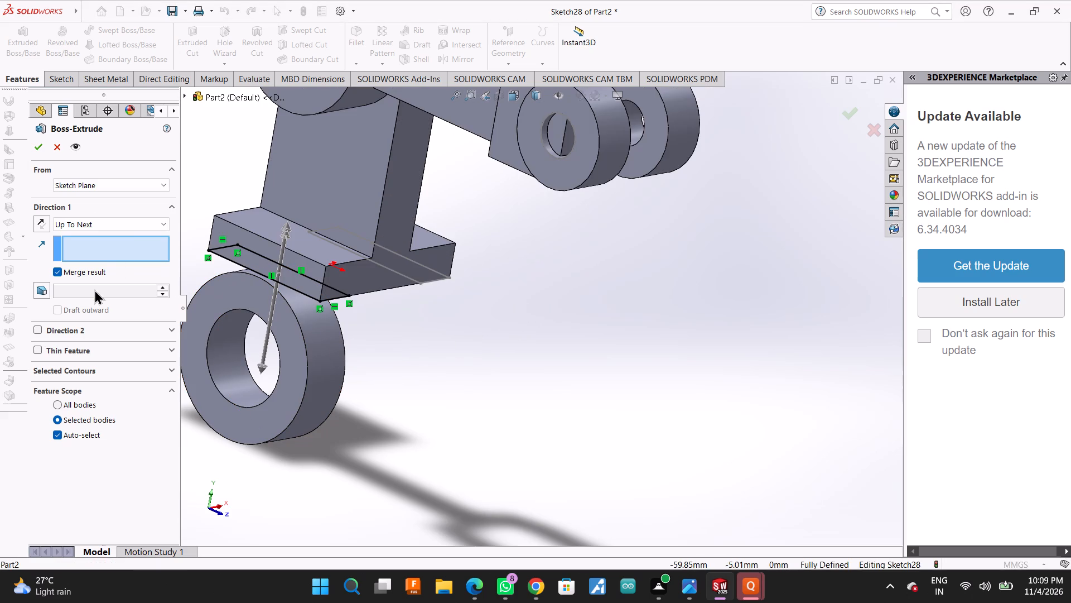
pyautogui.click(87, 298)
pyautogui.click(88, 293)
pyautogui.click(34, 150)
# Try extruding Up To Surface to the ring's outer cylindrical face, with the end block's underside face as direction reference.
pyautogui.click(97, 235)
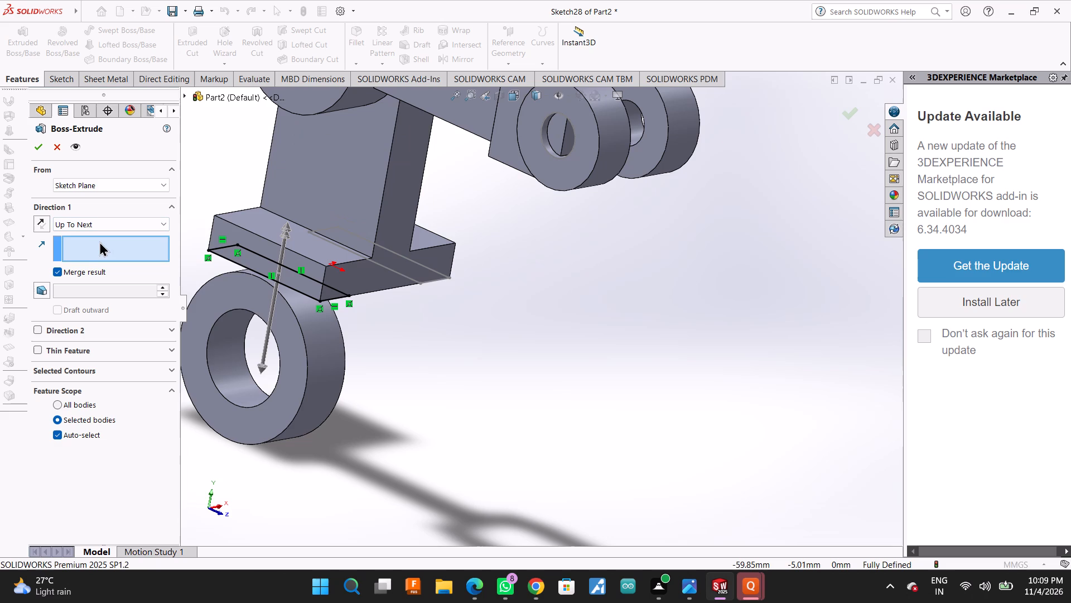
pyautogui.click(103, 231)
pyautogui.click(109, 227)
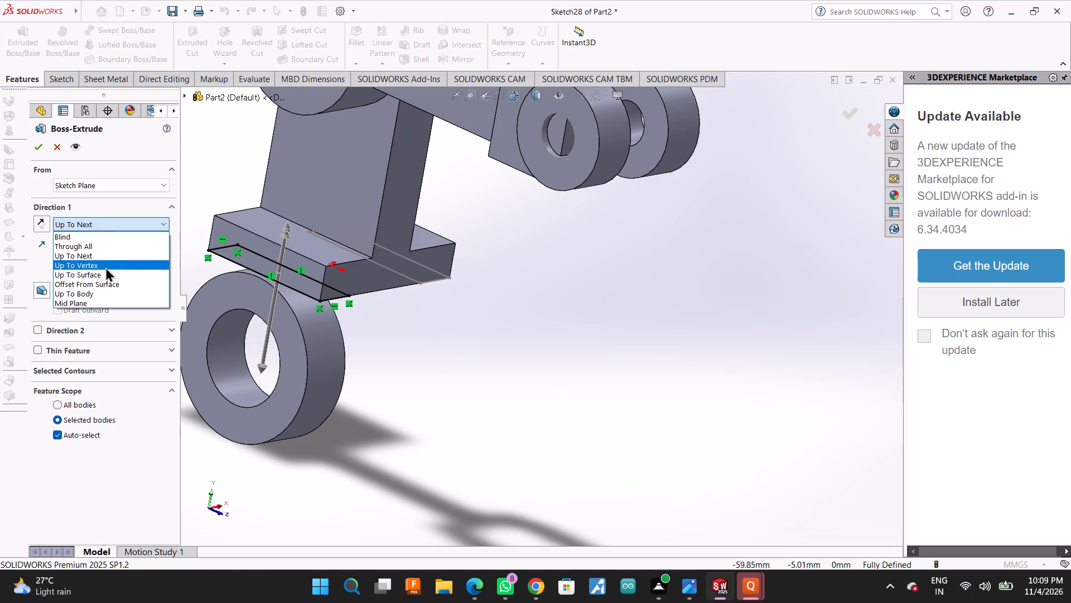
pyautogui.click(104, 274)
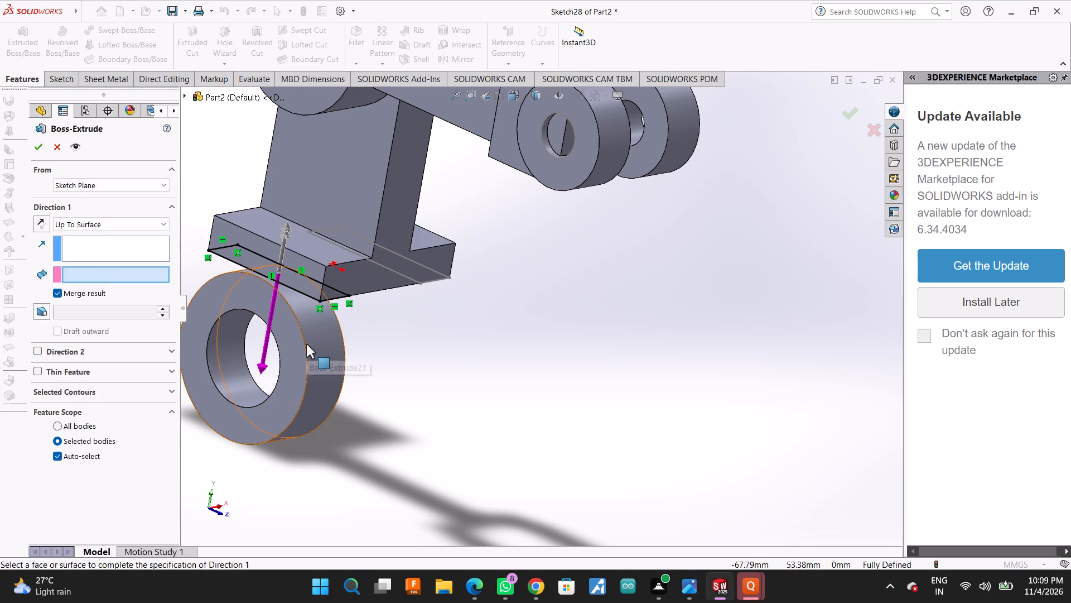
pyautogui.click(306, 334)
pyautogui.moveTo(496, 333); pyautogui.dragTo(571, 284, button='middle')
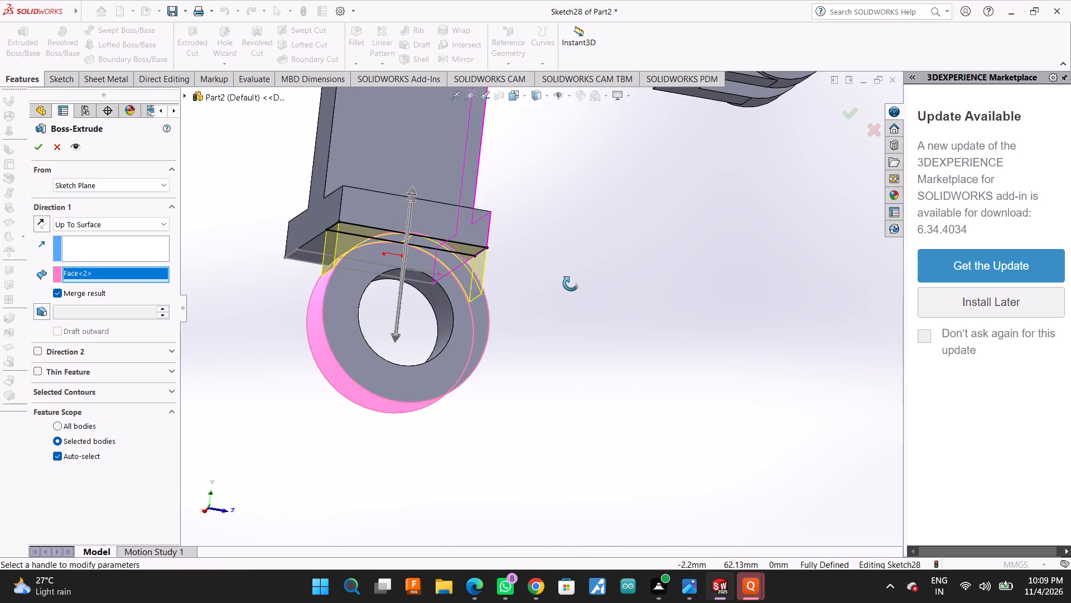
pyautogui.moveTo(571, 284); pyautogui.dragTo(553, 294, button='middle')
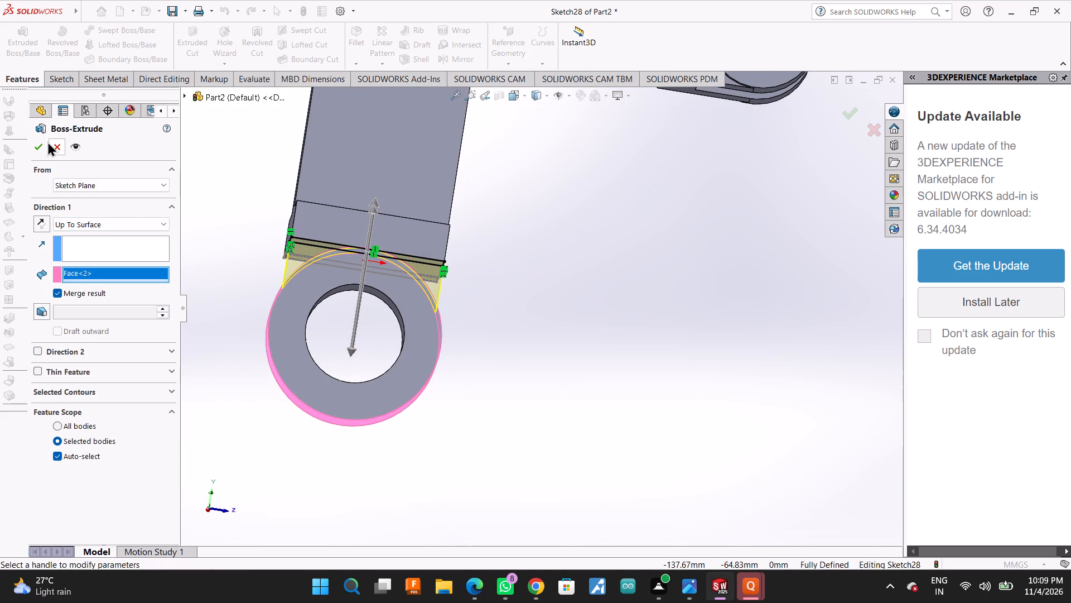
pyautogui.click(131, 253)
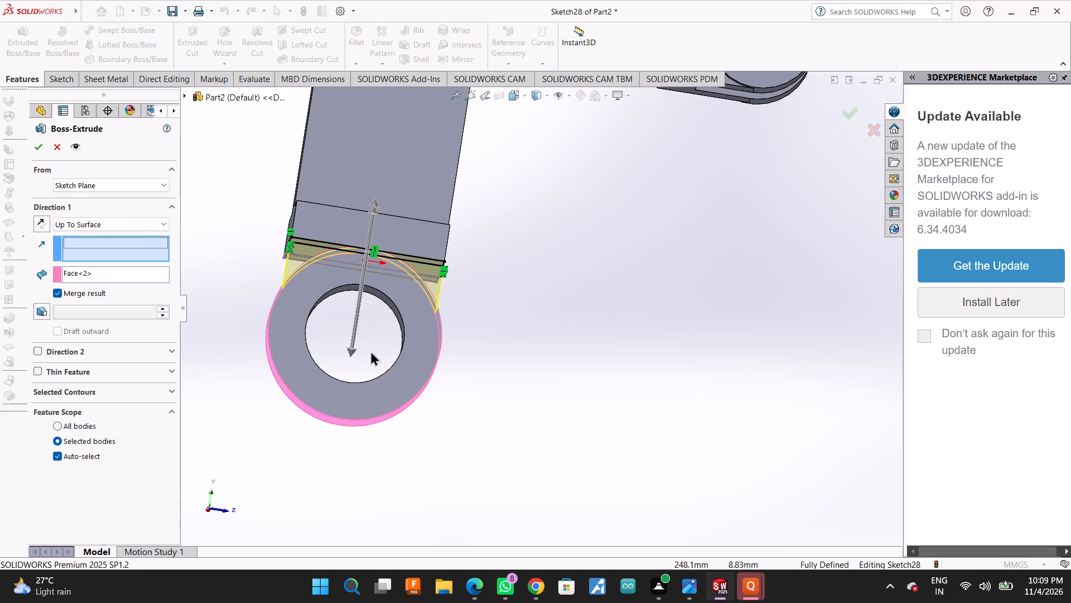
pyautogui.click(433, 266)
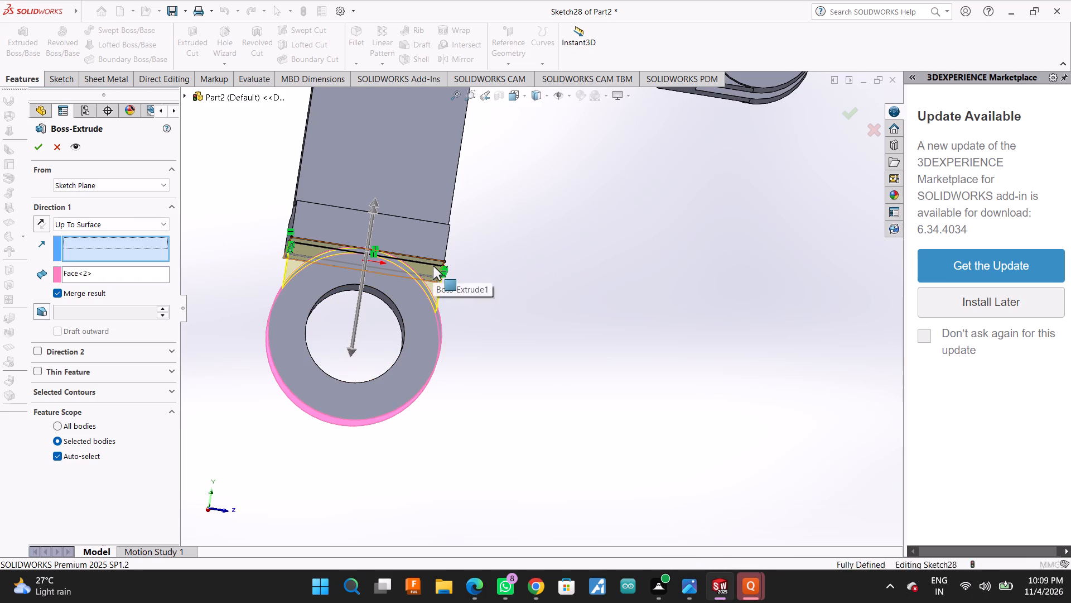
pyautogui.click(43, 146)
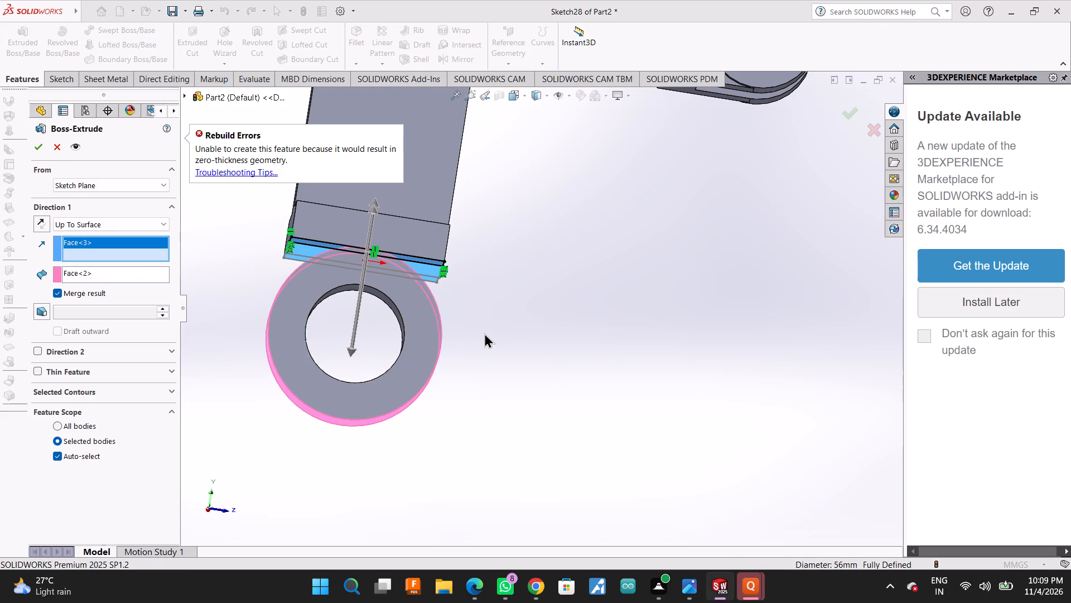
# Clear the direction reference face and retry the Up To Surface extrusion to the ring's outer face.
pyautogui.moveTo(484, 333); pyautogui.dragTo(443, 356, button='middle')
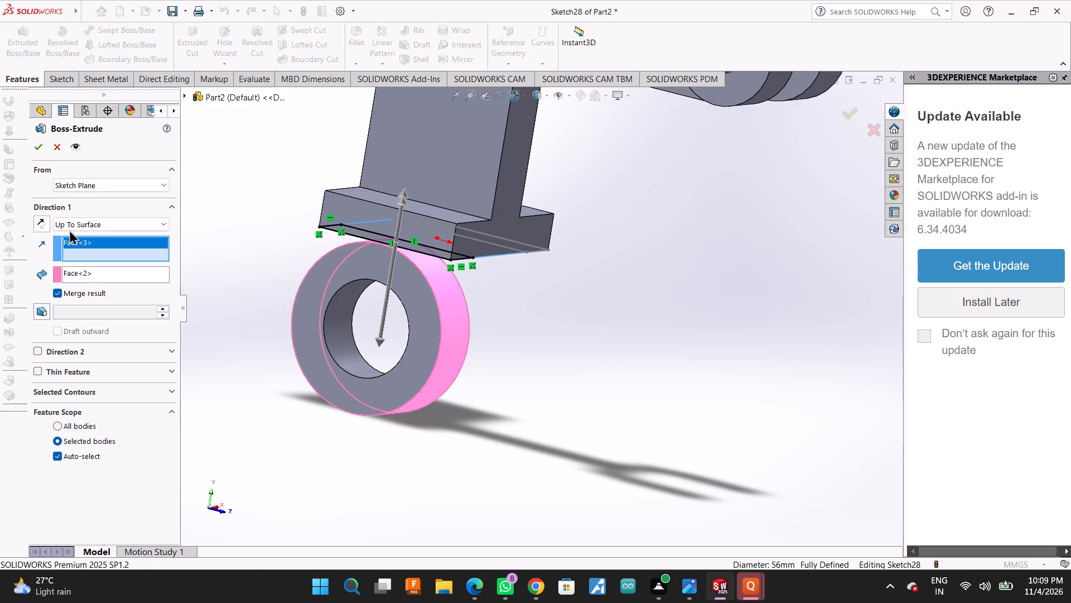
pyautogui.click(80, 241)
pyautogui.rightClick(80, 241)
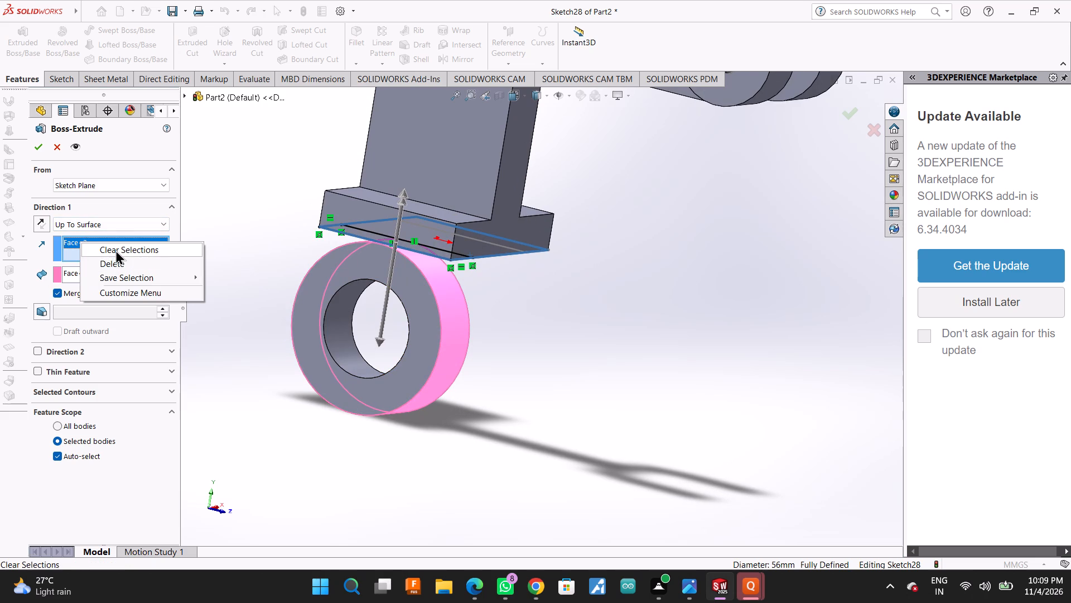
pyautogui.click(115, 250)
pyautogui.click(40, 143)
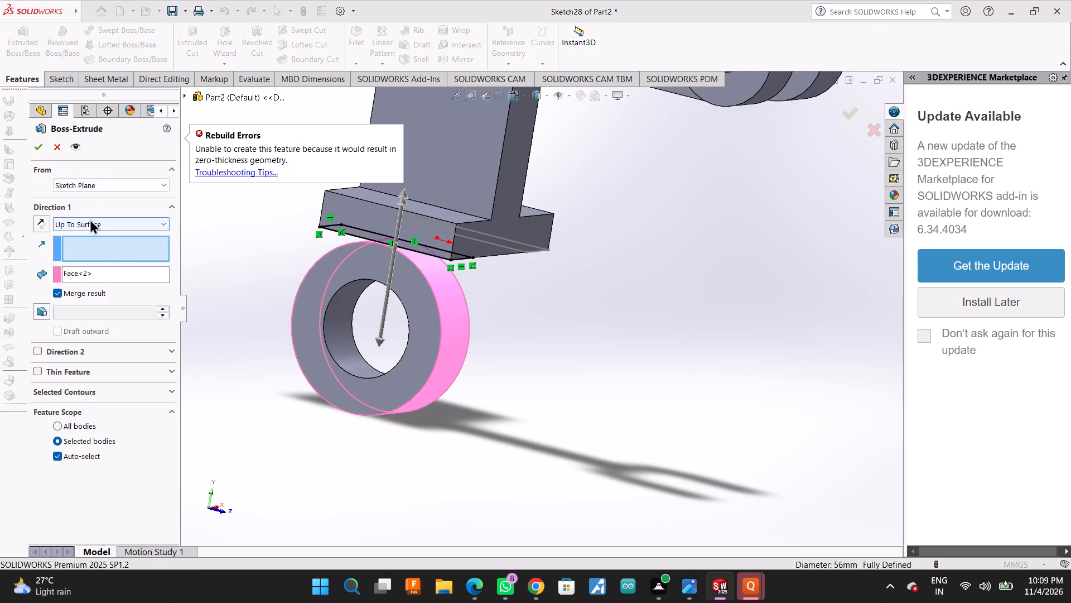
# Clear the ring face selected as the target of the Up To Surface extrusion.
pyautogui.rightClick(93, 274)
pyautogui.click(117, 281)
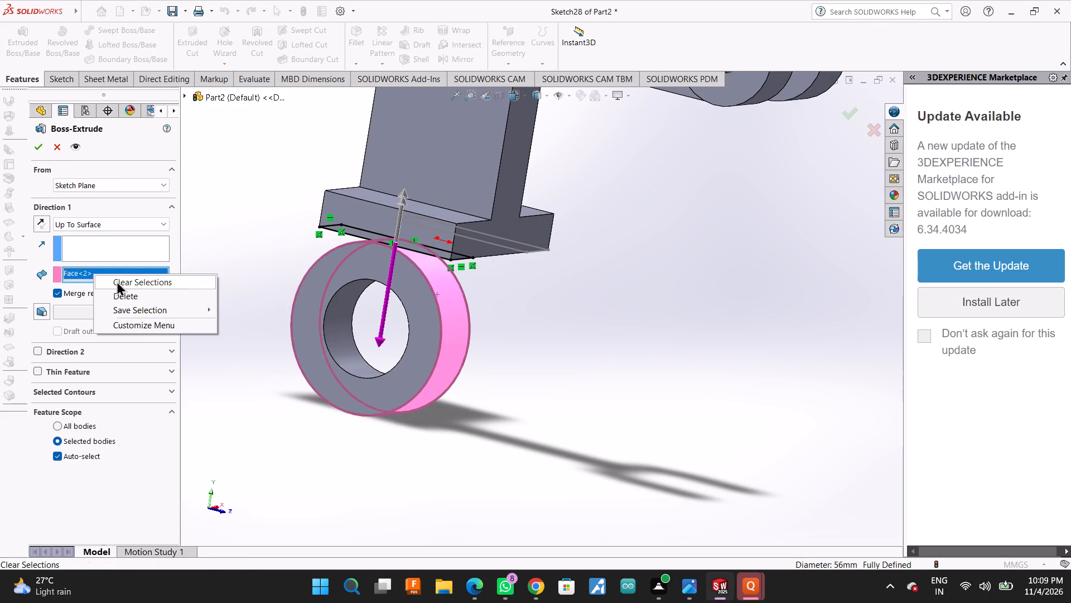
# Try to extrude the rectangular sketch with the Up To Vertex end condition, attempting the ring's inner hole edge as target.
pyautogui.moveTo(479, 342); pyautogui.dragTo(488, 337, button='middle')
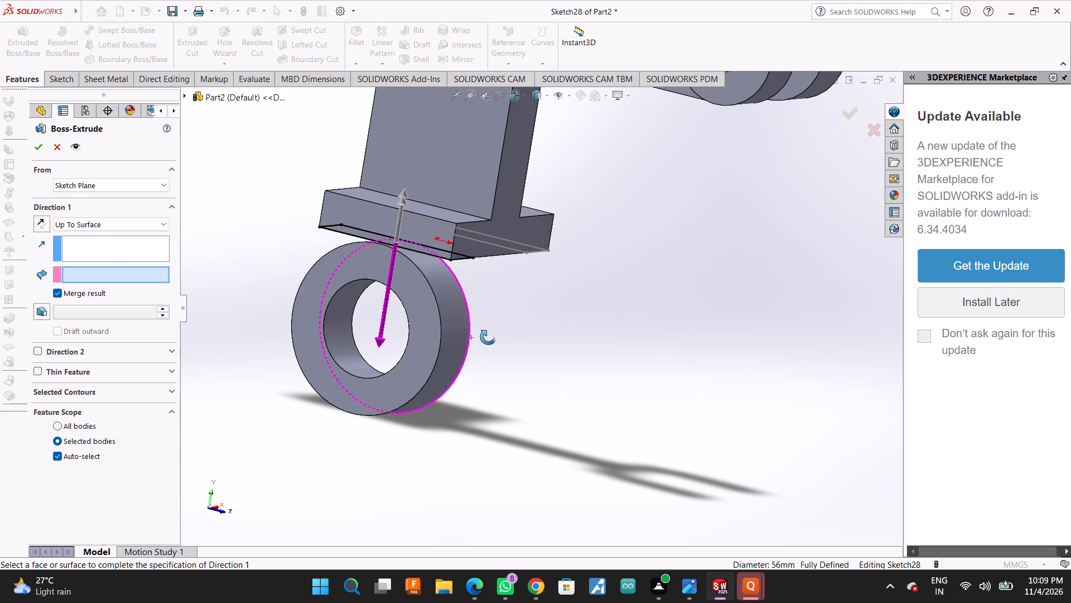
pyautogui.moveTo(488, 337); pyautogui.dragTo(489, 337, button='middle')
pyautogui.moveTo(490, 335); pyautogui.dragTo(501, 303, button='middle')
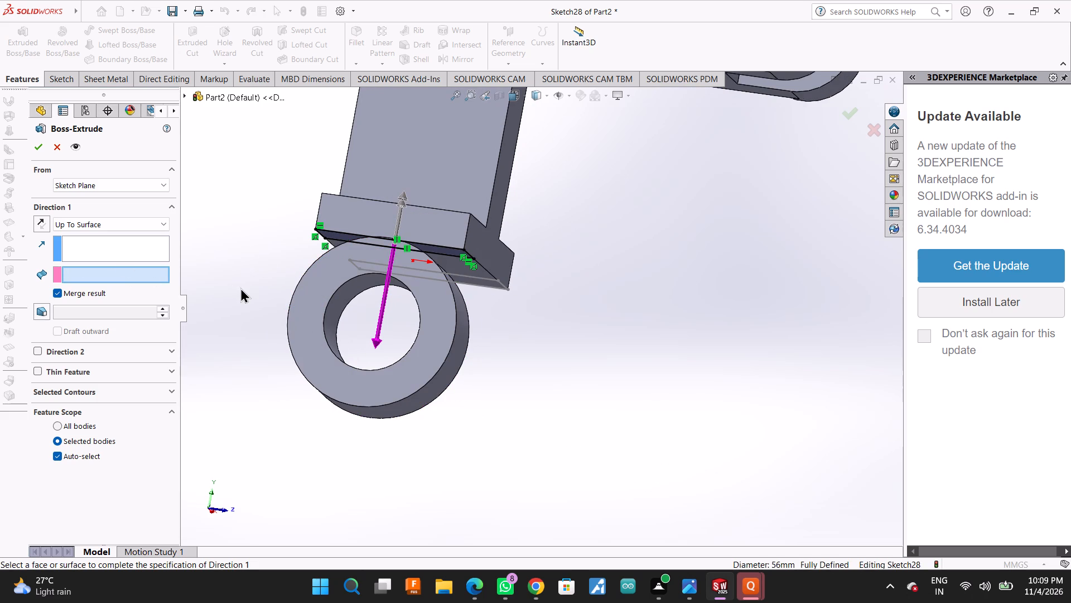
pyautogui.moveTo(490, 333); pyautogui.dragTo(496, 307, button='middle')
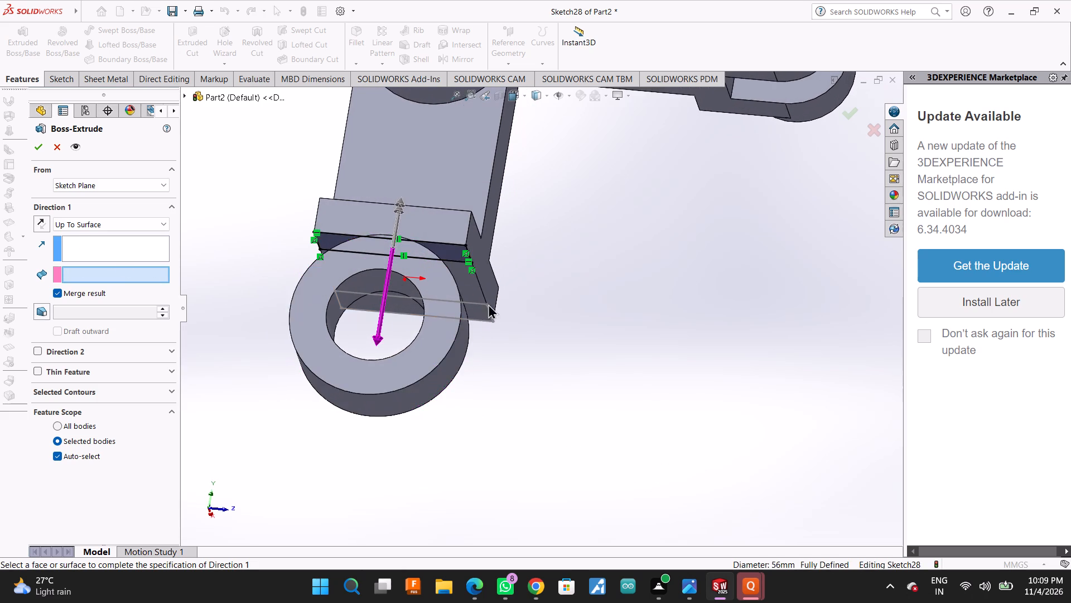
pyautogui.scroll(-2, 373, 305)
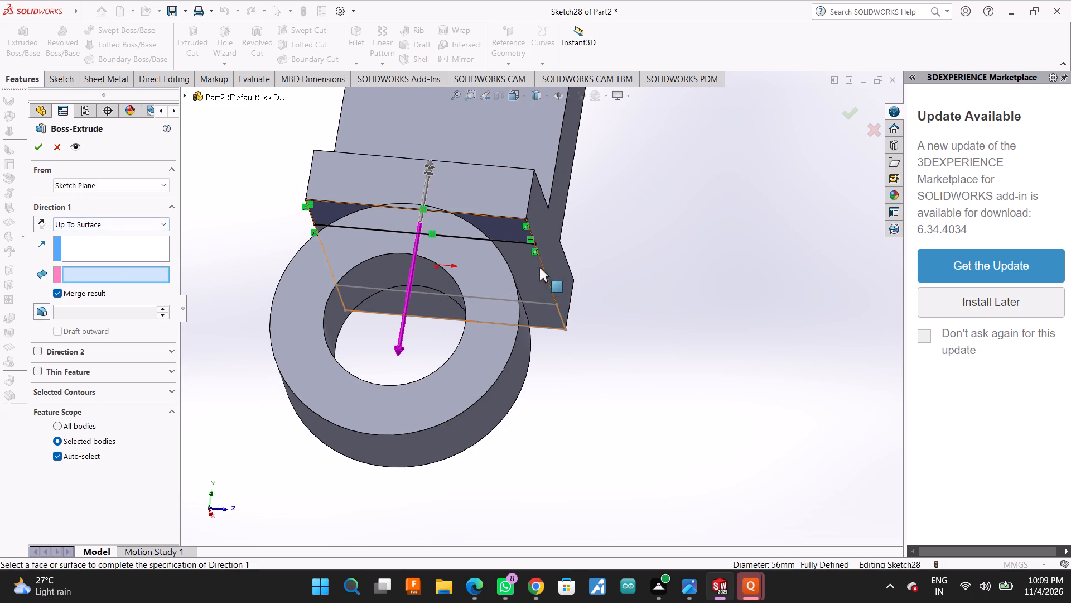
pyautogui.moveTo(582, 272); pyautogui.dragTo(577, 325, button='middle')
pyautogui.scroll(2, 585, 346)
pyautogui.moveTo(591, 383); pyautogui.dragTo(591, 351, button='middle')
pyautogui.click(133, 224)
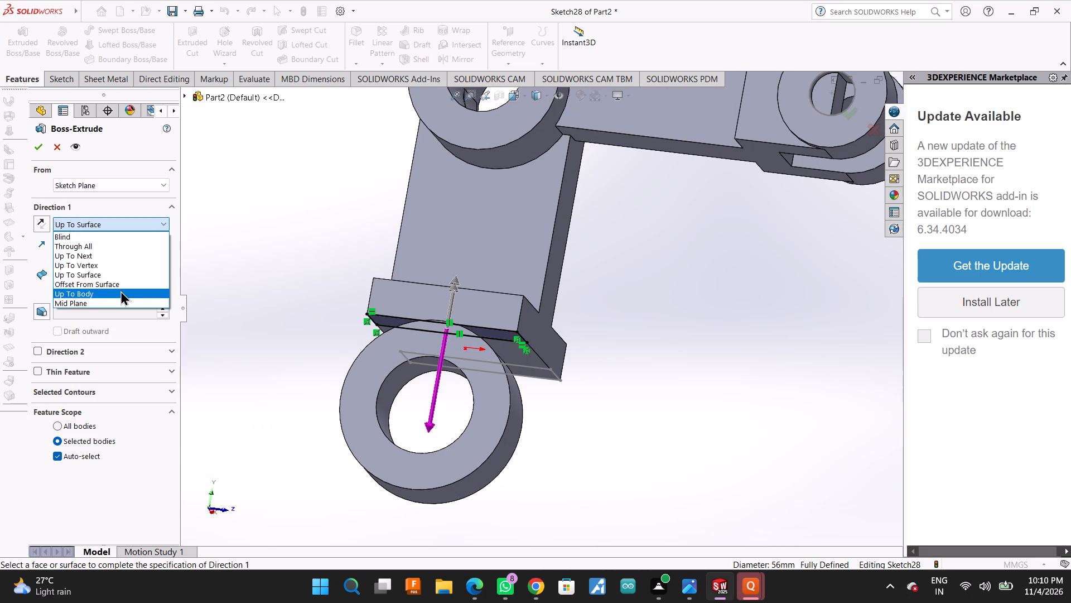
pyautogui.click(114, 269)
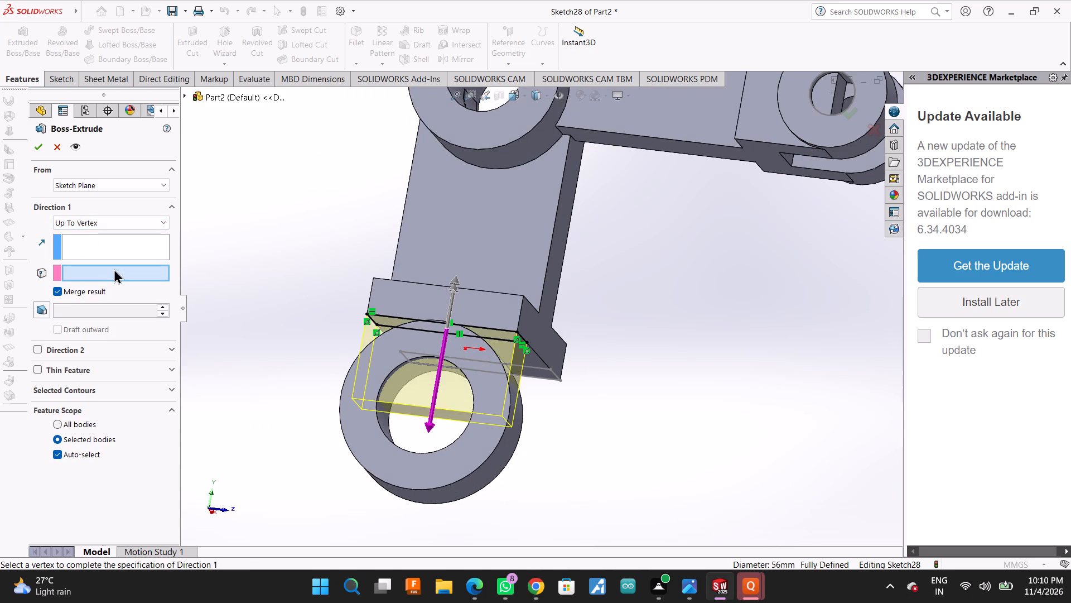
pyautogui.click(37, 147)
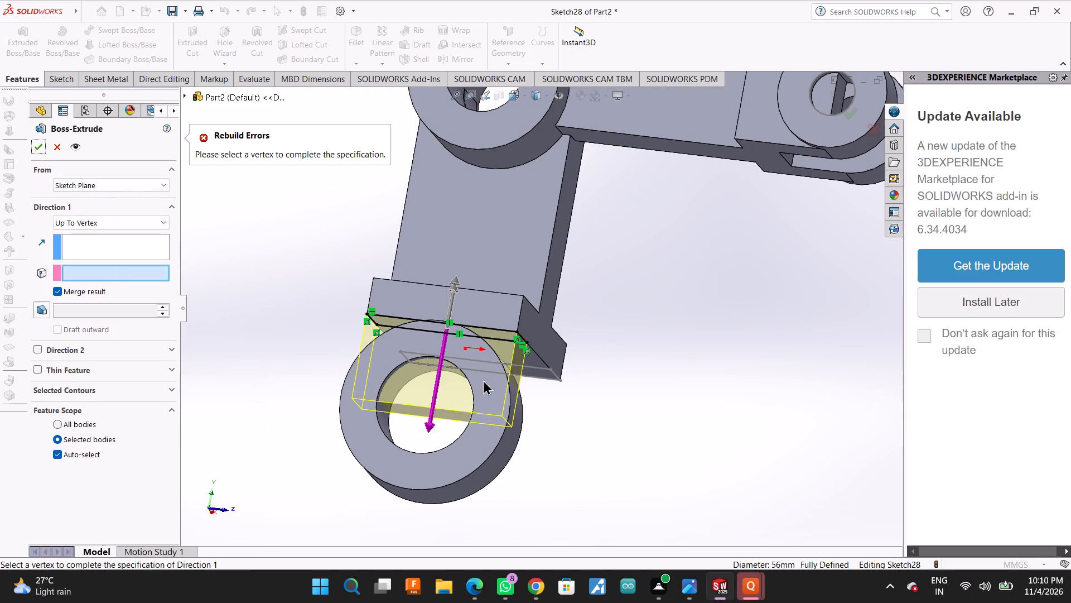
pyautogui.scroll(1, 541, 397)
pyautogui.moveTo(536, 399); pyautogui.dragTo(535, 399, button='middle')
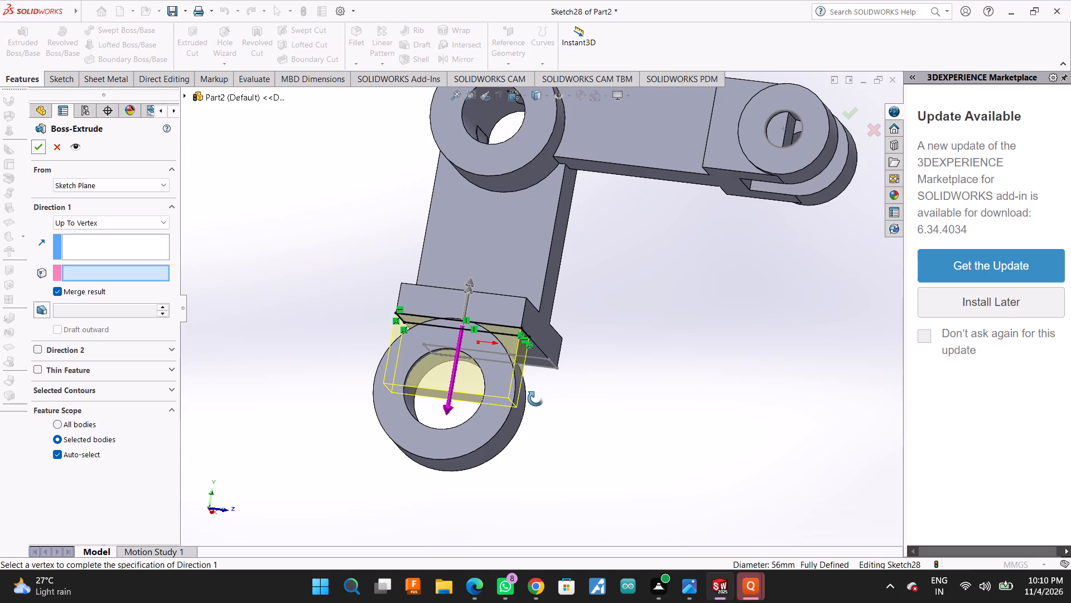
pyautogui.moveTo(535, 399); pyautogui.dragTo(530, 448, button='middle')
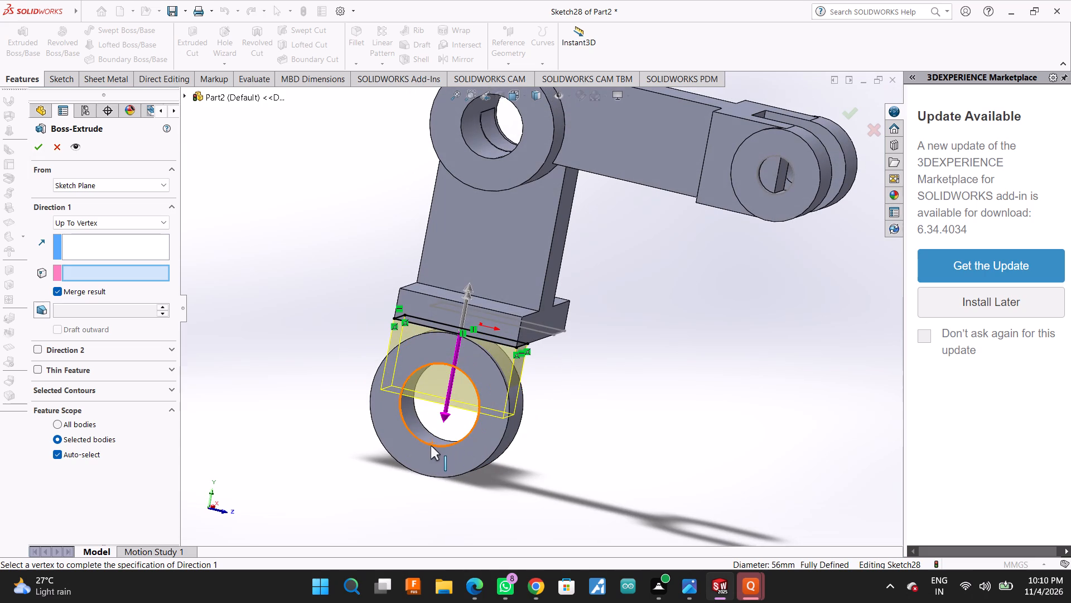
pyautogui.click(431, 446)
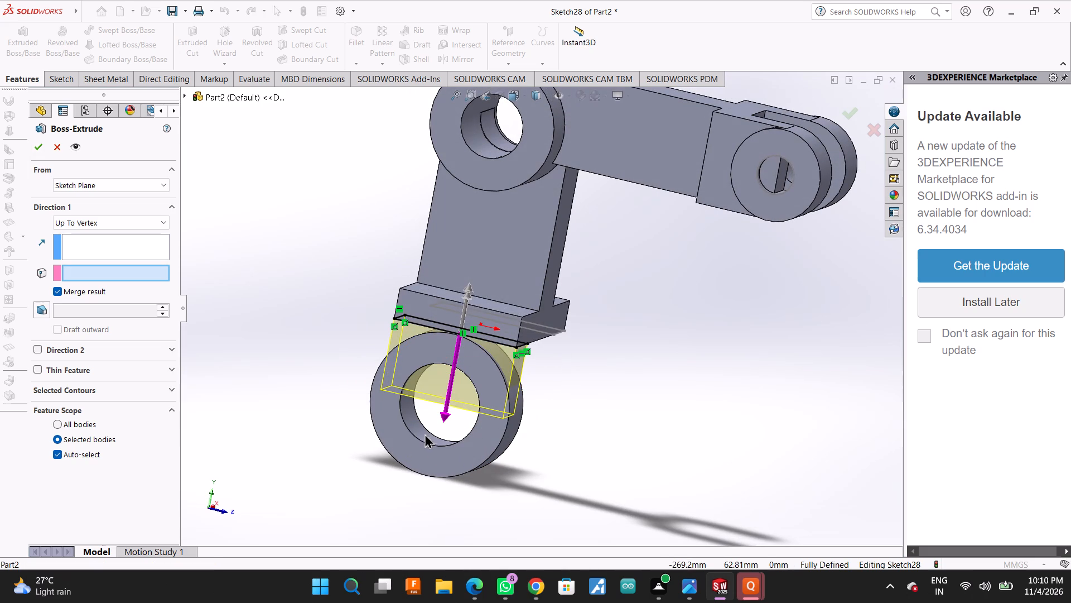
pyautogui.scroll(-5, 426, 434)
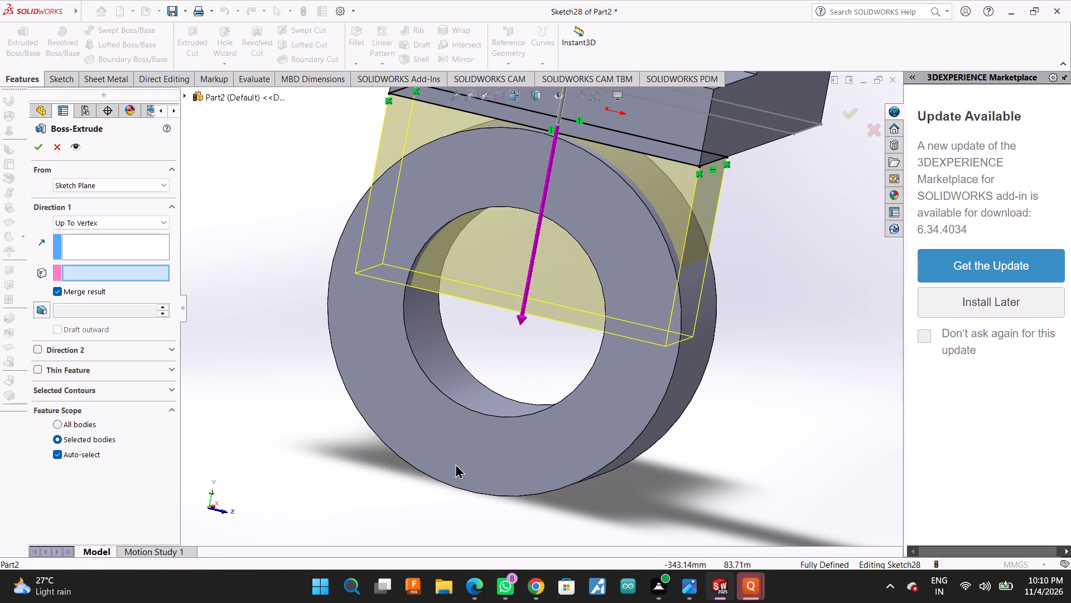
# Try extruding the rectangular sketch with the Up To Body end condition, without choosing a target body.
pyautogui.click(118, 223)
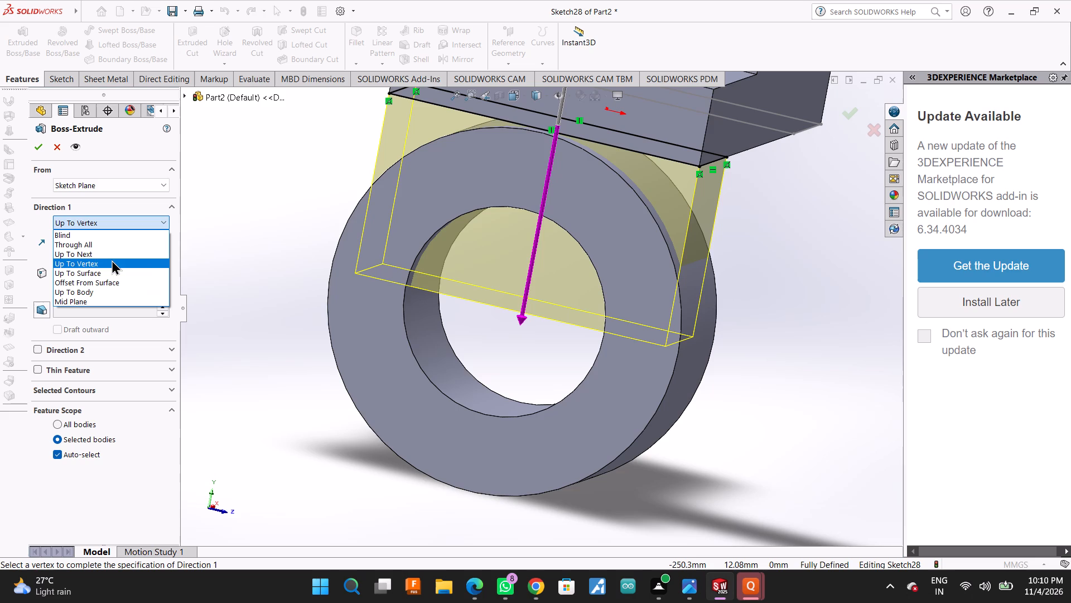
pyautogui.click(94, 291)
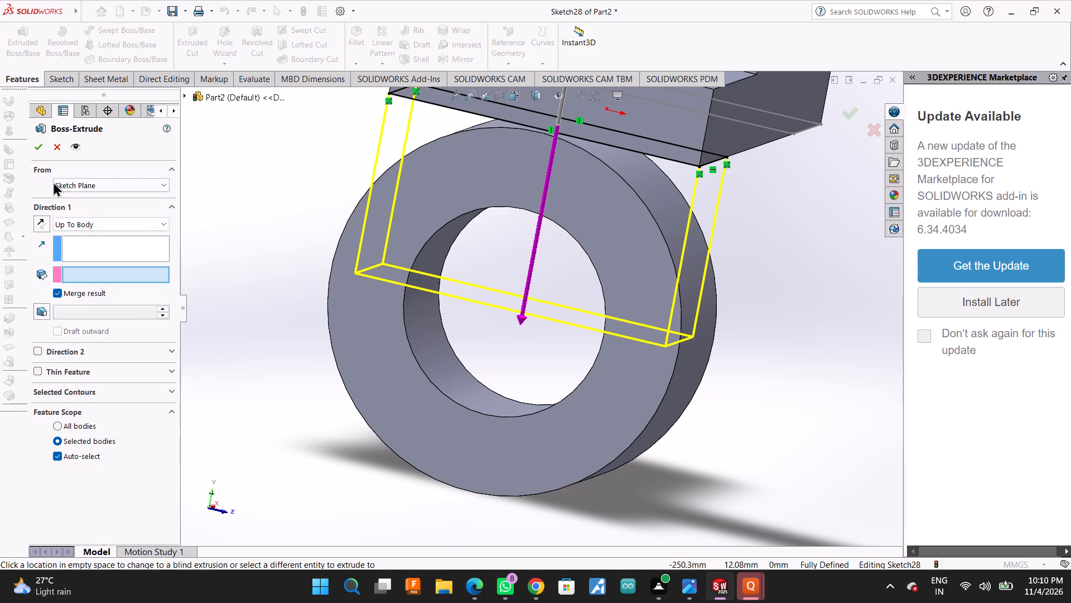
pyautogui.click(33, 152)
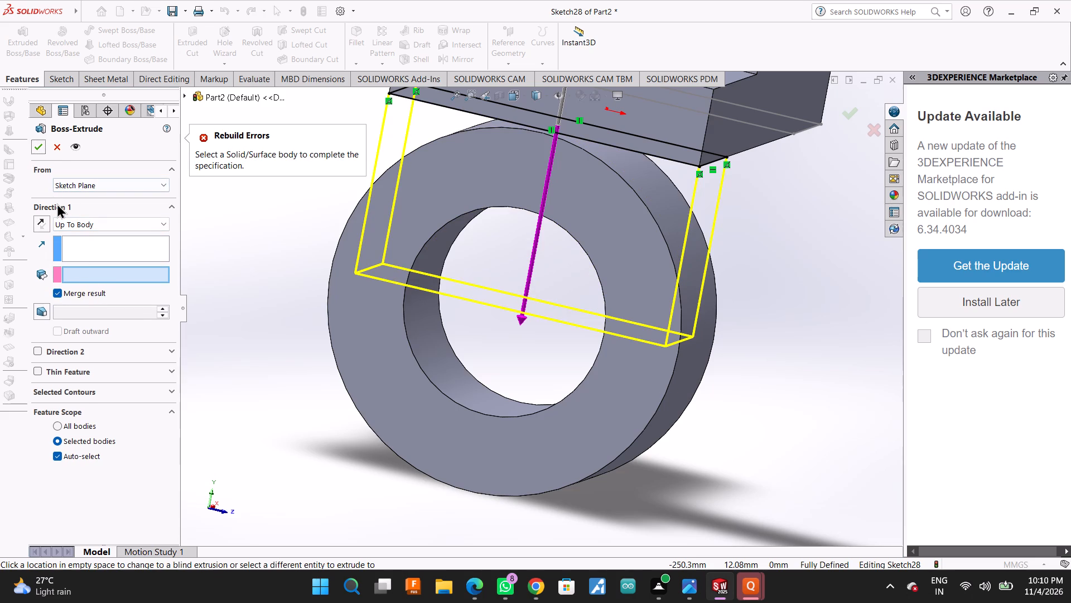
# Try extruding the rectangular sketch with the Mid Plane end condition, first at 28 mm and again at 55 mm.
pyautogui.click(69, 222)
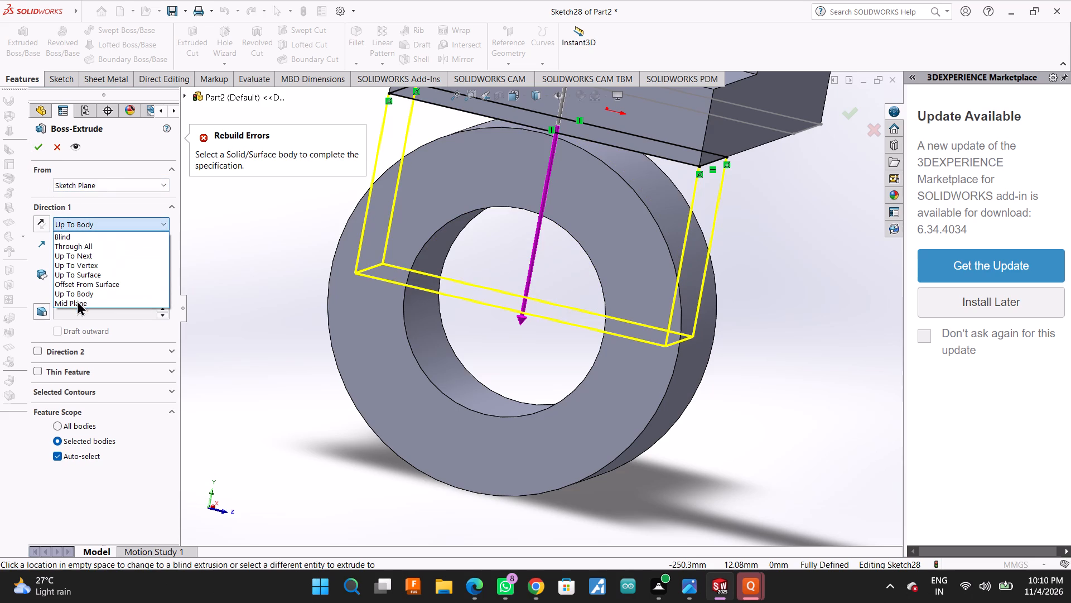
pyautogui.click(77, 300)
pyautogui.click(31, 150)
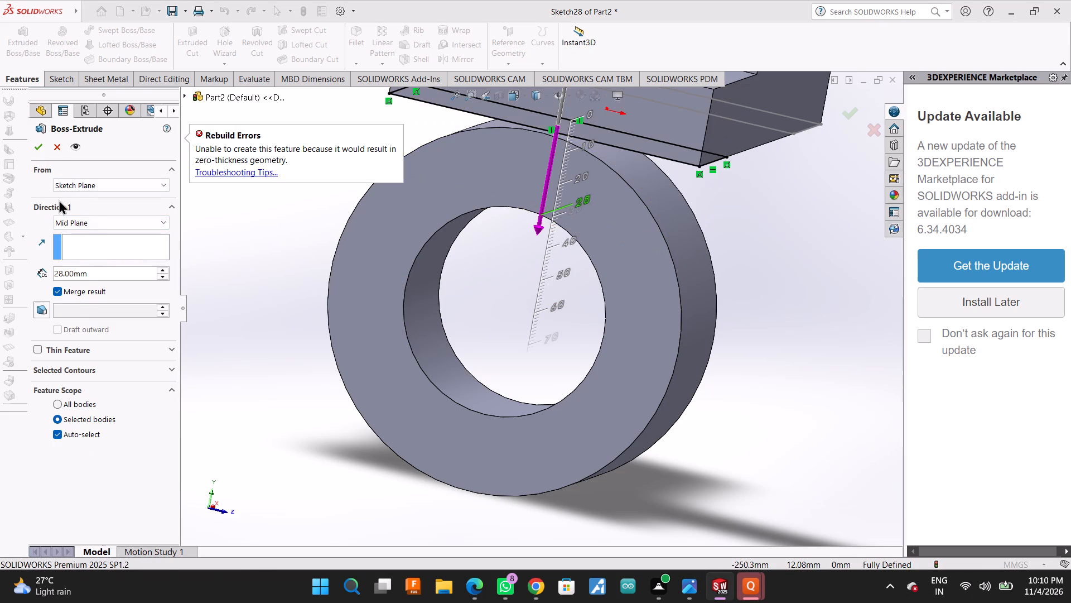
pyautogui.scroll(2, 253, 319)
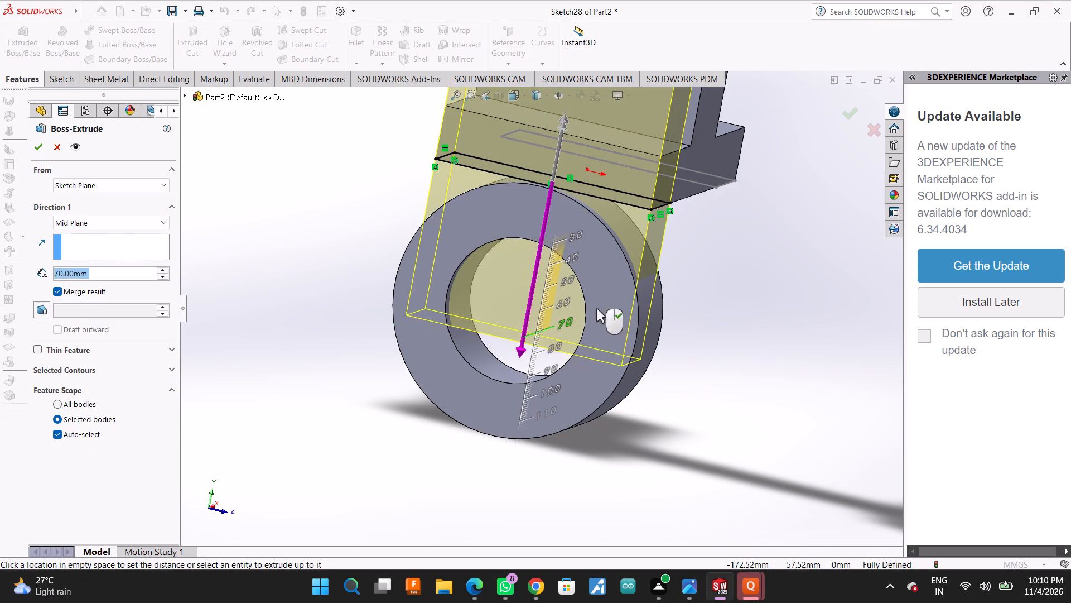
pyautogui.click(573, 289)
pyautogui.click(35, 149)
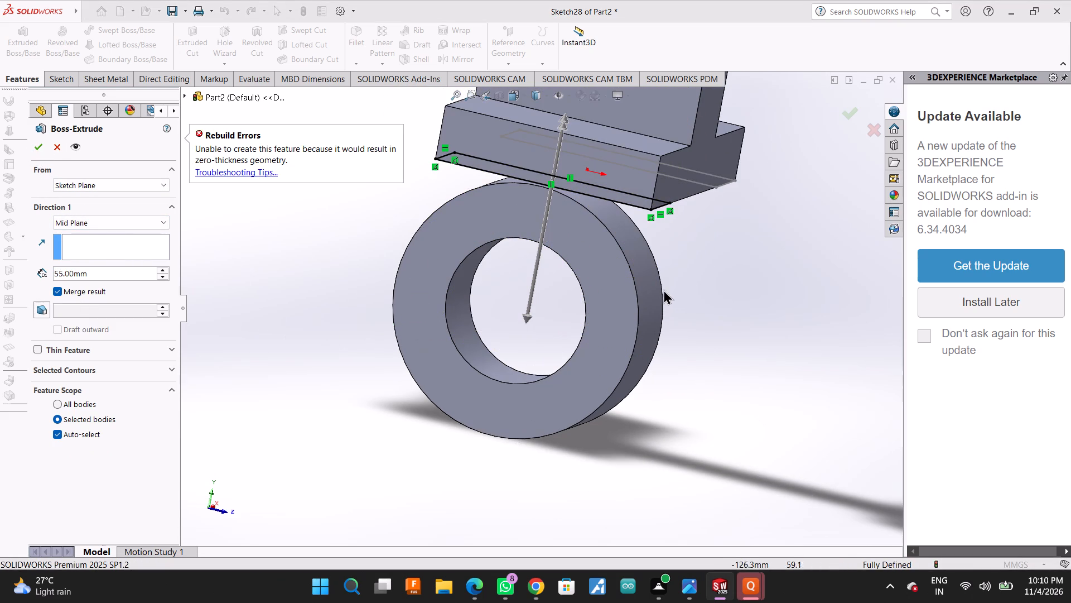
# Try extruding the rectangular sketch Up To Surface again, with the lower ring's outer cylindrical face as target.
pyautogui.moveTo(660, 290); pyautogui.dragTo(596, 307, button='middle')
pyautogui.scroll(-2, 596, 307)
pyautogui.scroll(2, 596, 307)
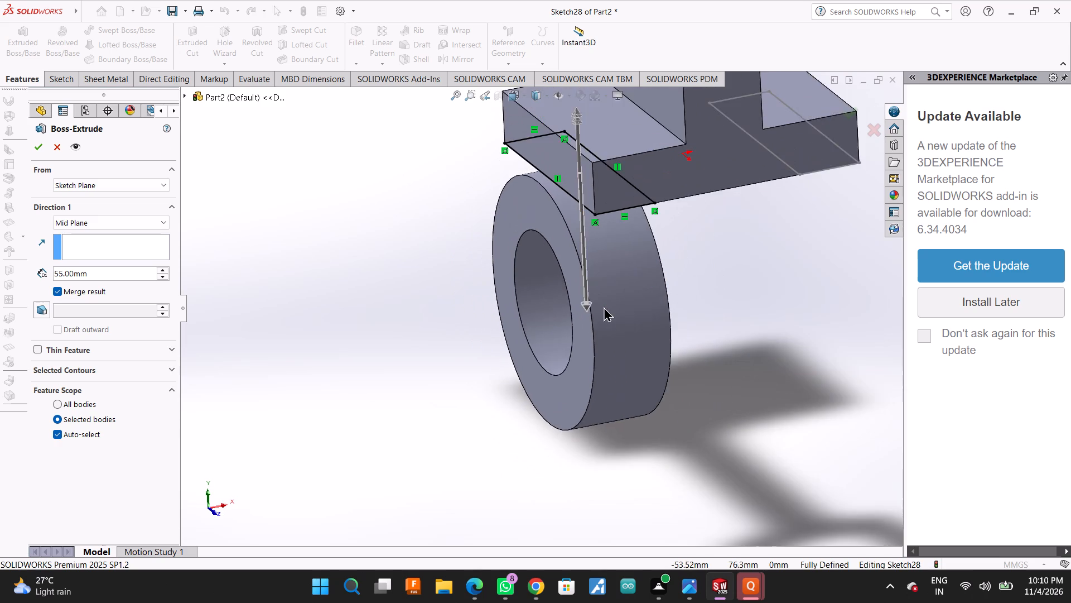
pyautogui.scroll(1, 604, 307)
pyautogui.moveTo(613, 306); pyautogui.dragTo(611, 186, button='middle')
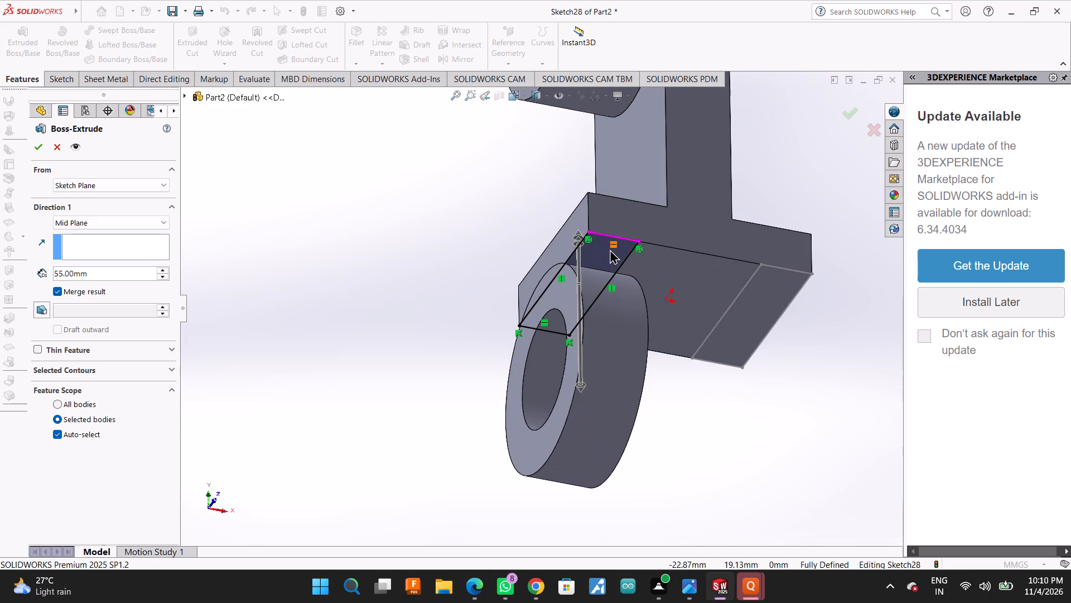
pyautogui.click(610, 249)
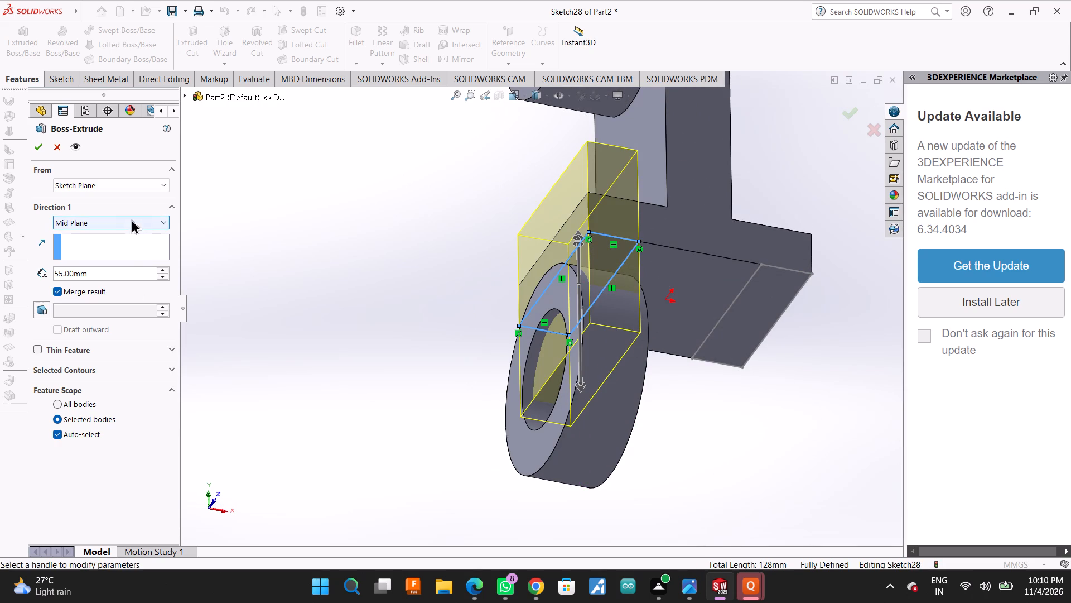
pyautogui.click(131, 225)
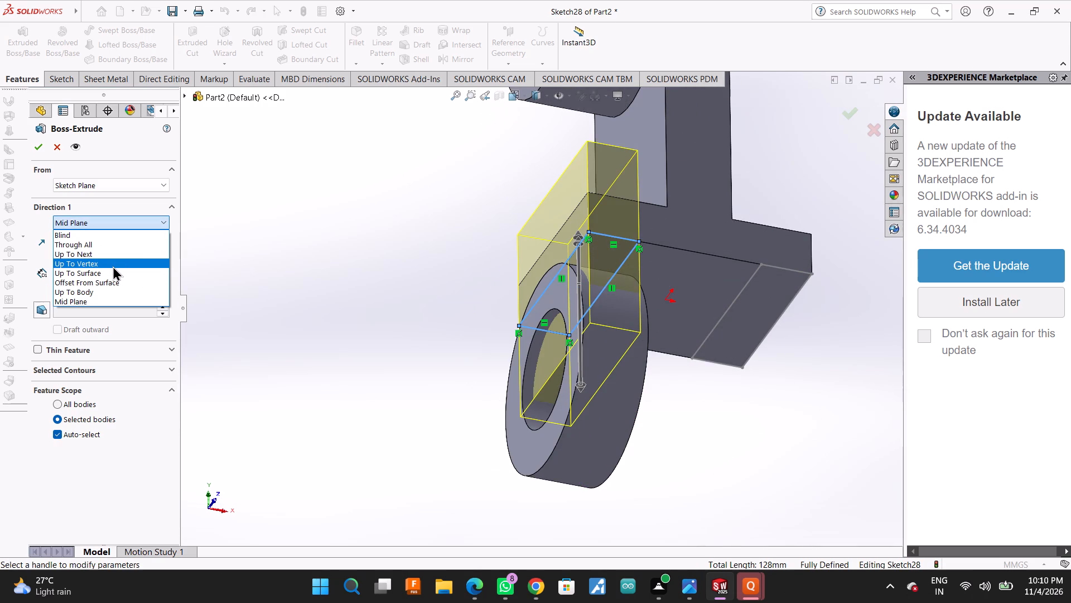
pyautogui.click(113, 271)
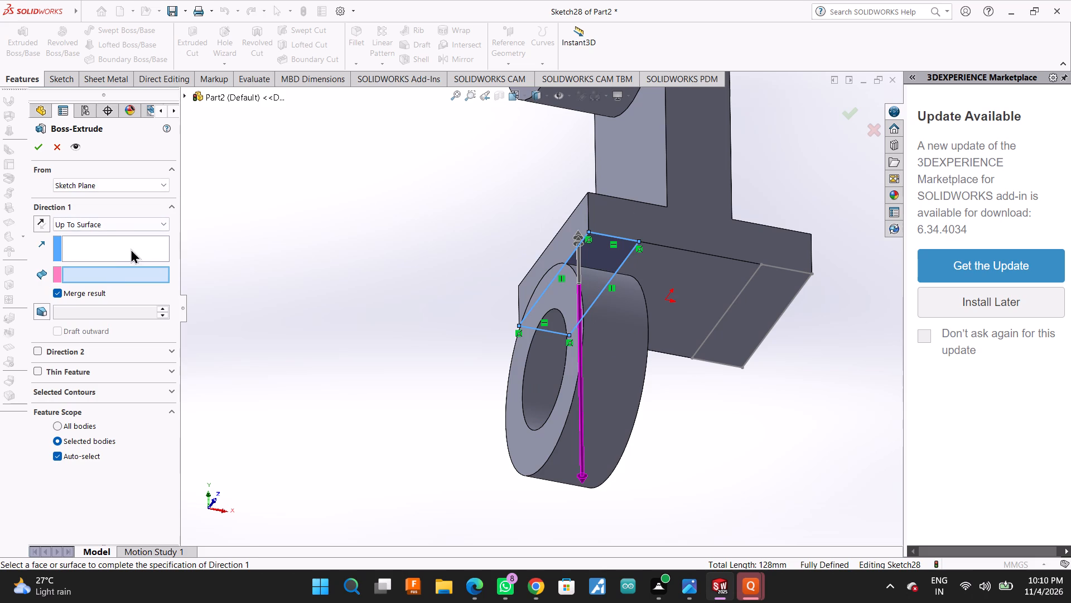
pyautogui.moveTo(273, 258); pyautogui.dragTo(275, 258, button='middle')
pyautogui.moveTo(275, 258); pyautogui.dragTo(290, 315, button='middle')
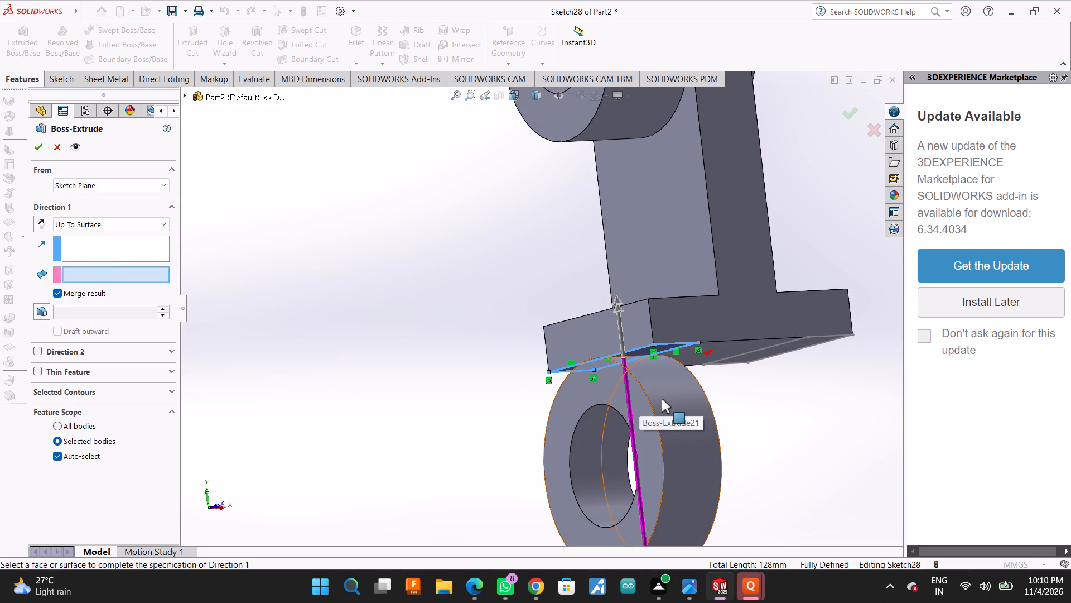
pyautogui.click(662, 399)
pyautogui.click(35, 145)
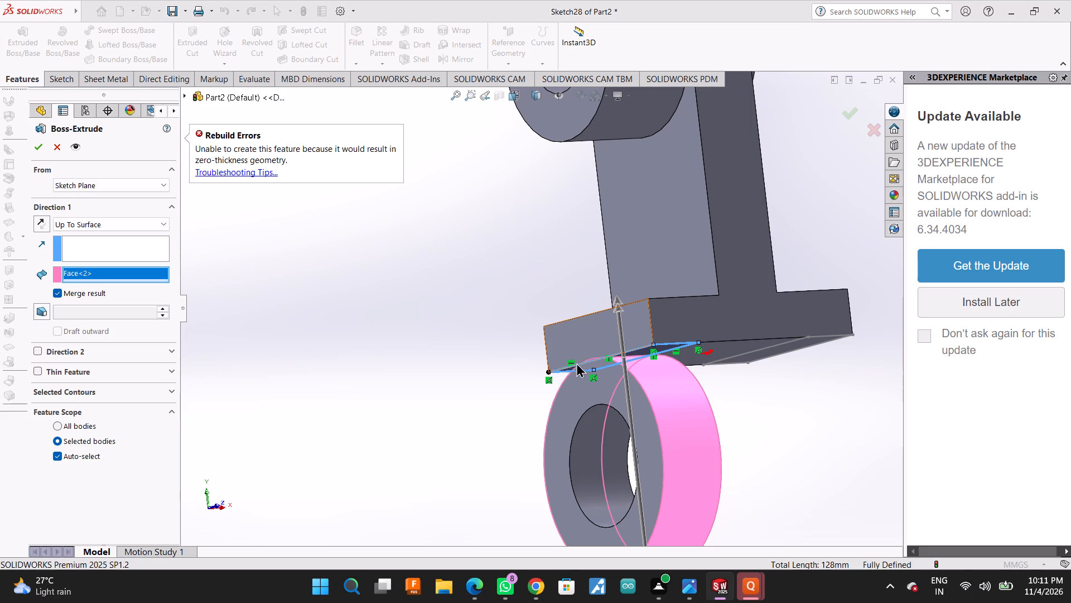
# Examine from several angles how the end block's rectangular sketch meets the lower ring.
pyautogui.scroll(2, 702, 375)
pyautogui.moveTo(703, 374); pyautogui.dragTo(736, 377, button='middle')
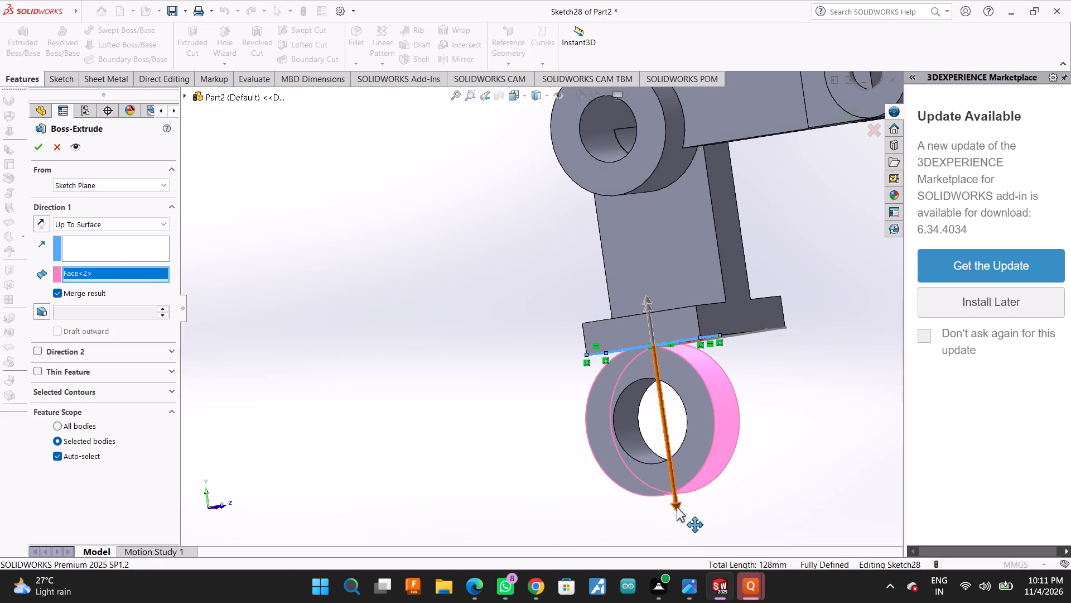
pyautogui.scroll(2, 700, 443)
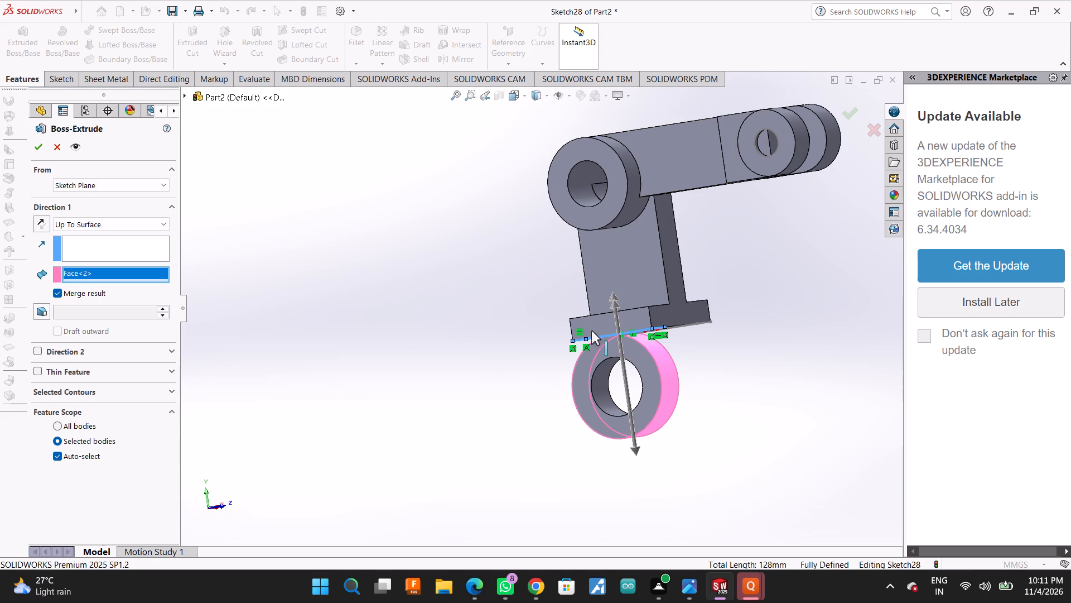
pyautogui.scroll(4, 717, 346)
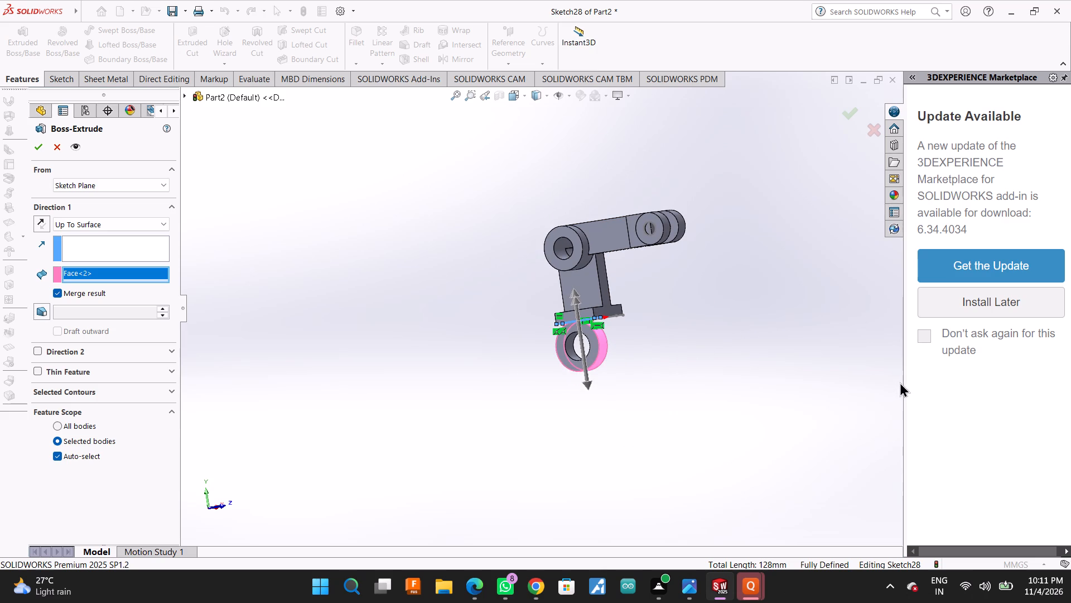
pyautogui.moveTo(905, 380); pyautogui.dragTo(1070, 367)
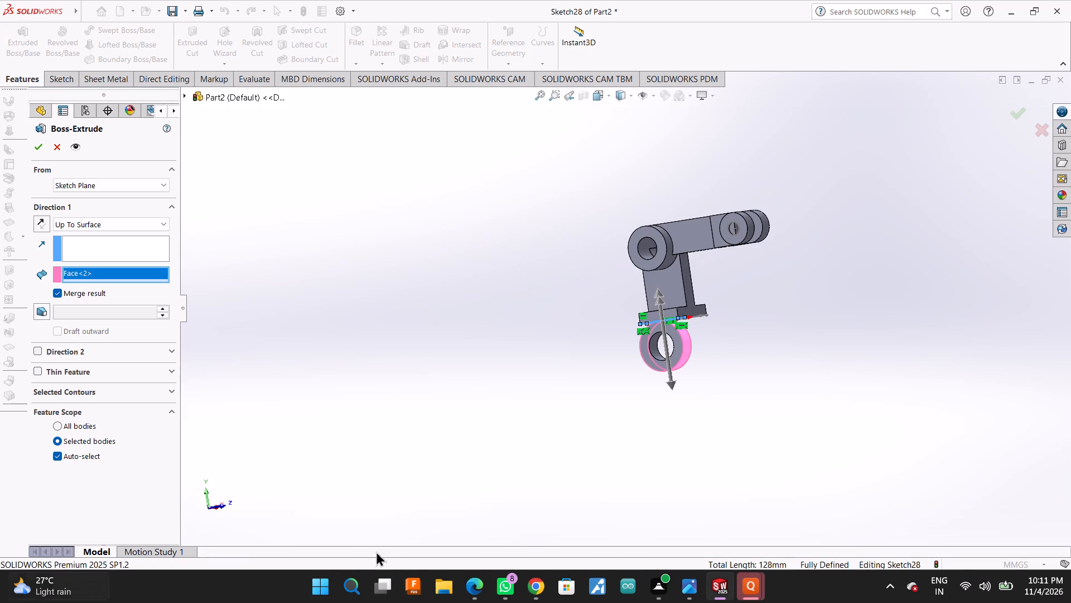
pyautogui.moveTo(783, 403); pyautogui.dragTo(752, 413, button='middle')
pyautogui.scroll(-3, 702, 352)
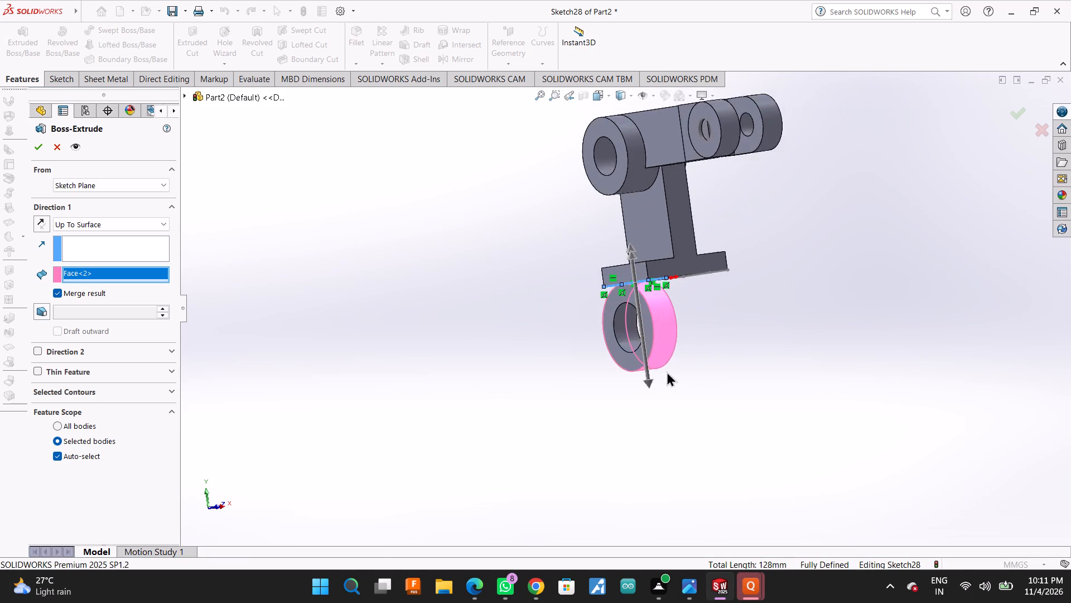
pyautogui.scroll(-3, 667, 371)
pyautogui.moveTo(747, 356); pyautogui.dragTo(773, 331, button='middle')
pyautogui.scroll(-1, 747, 356)
pyautogui.scroll(2, 768, 332)
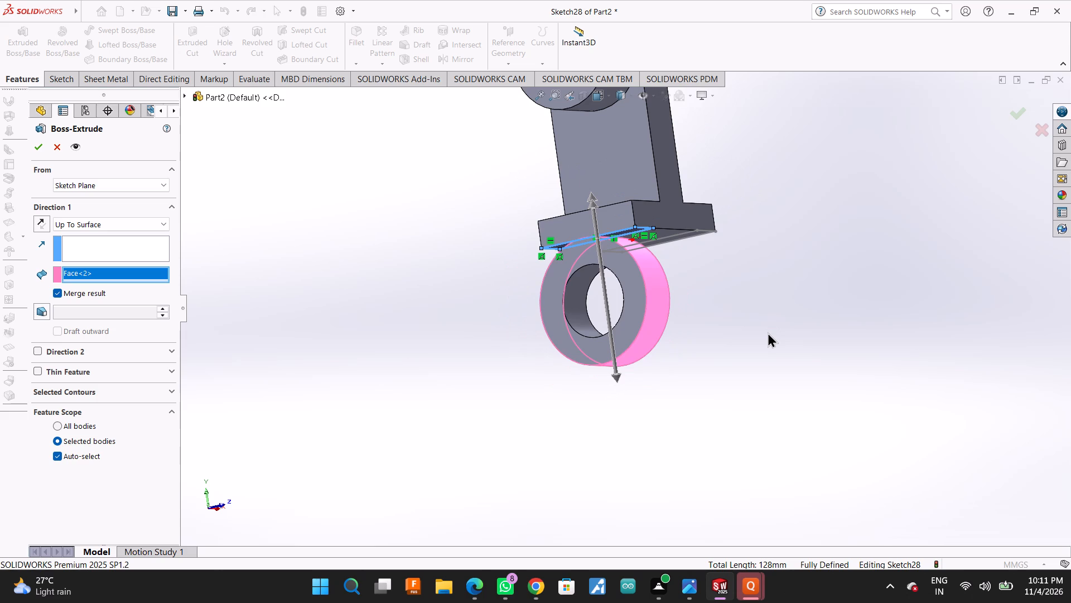
# Collapse the 3DEXPERIENCE Marketplace pane to widen the modelling area.
pyautogui.moveTo(618, 0); pyautogui.dragTo(610, 1, button='right')
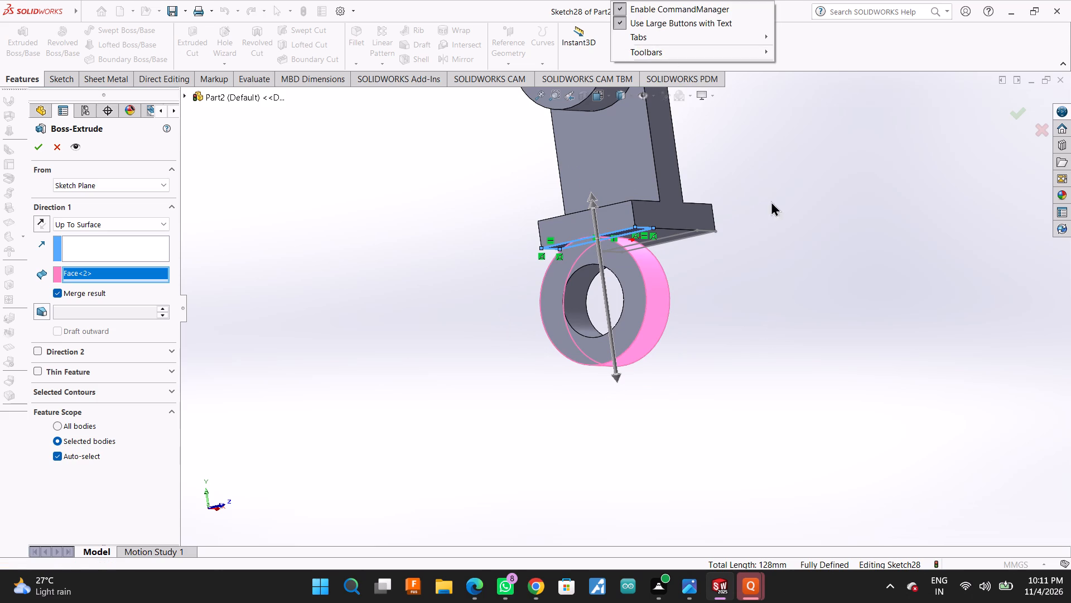
pyautogui.click(902, 37)
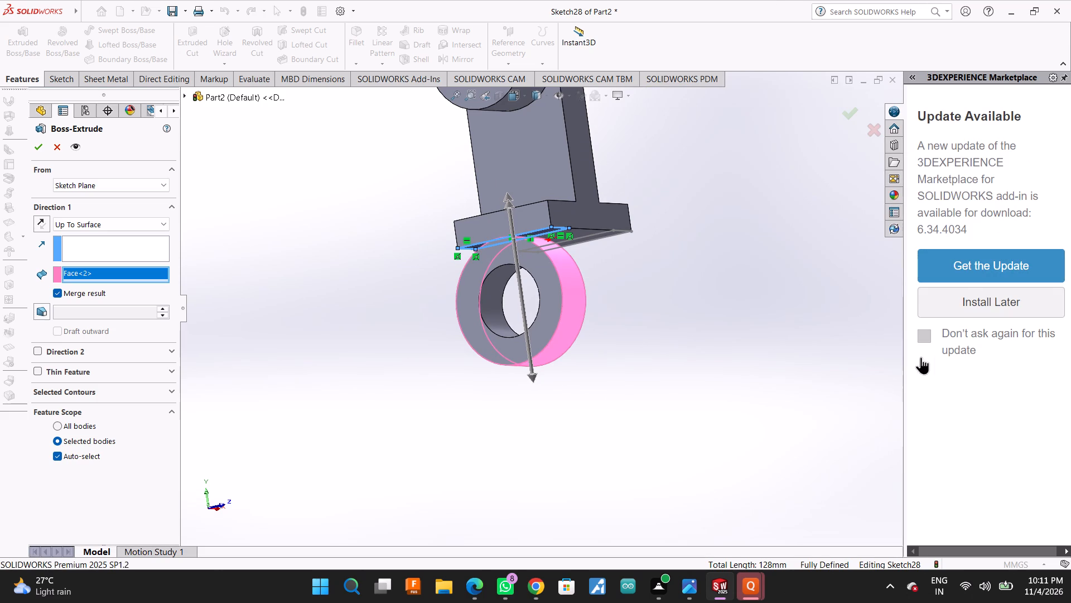
pyautogui.moveTo(903, 369); pyautogui.dragTo(1068, 326)
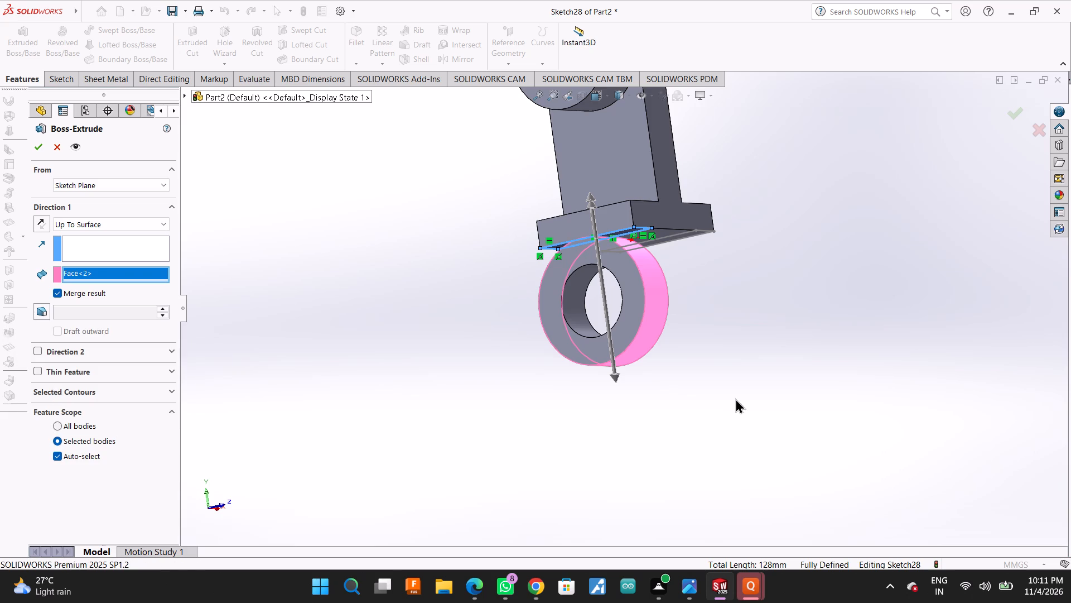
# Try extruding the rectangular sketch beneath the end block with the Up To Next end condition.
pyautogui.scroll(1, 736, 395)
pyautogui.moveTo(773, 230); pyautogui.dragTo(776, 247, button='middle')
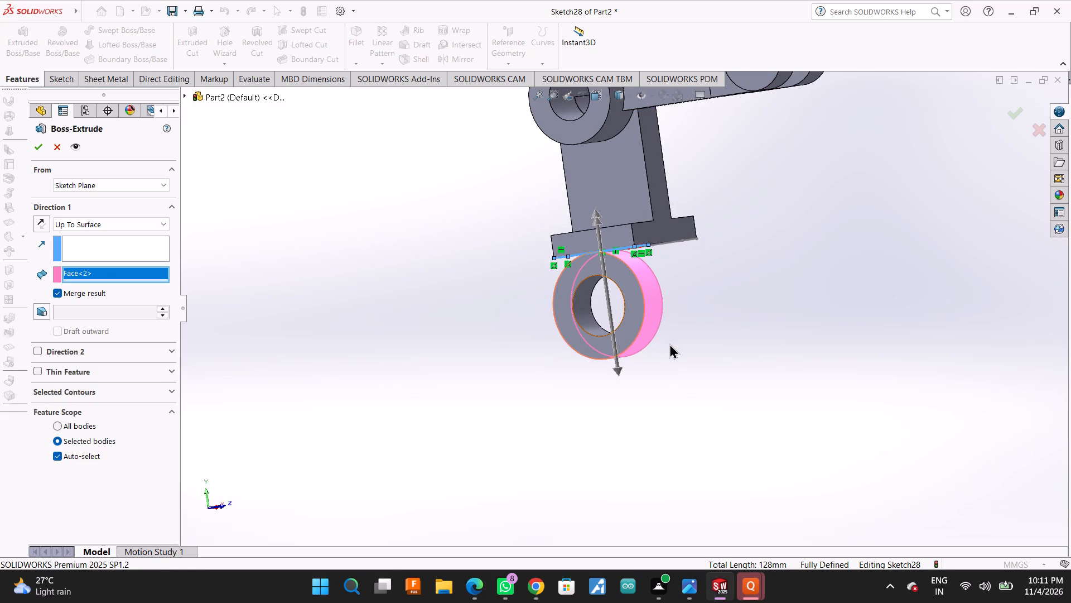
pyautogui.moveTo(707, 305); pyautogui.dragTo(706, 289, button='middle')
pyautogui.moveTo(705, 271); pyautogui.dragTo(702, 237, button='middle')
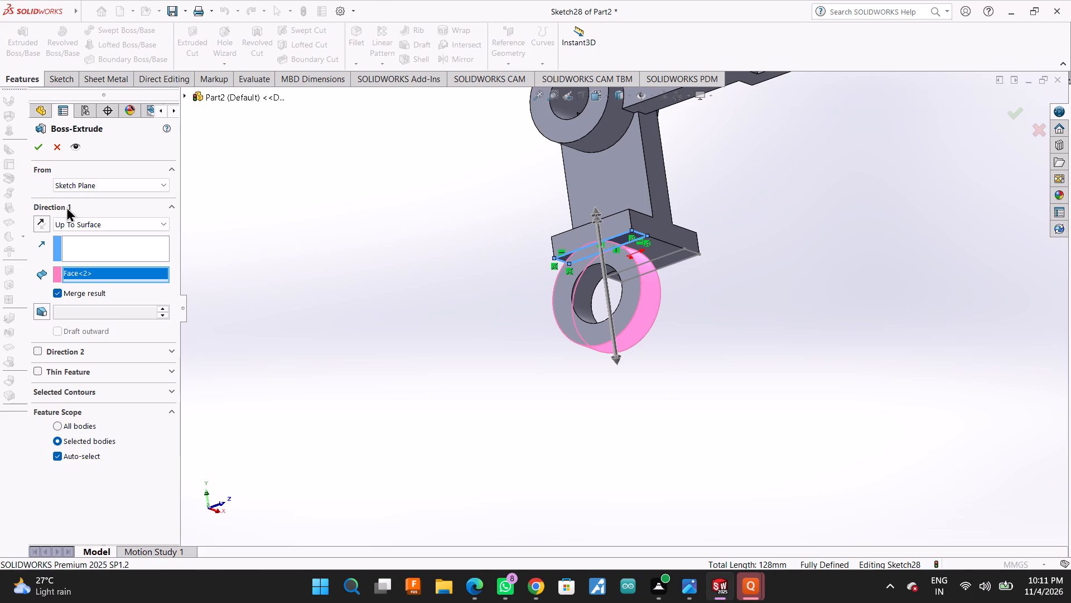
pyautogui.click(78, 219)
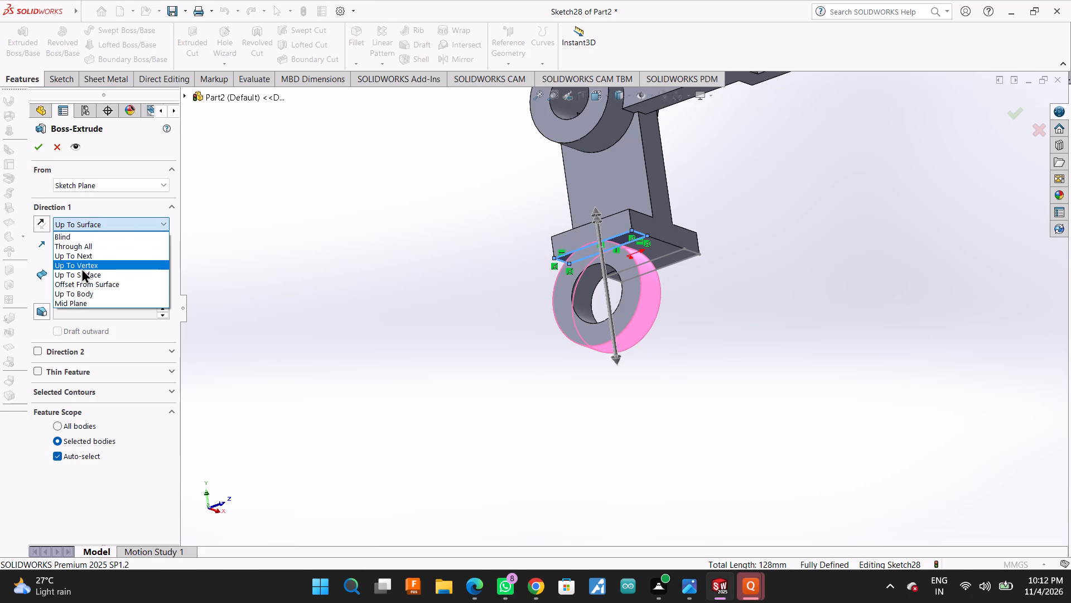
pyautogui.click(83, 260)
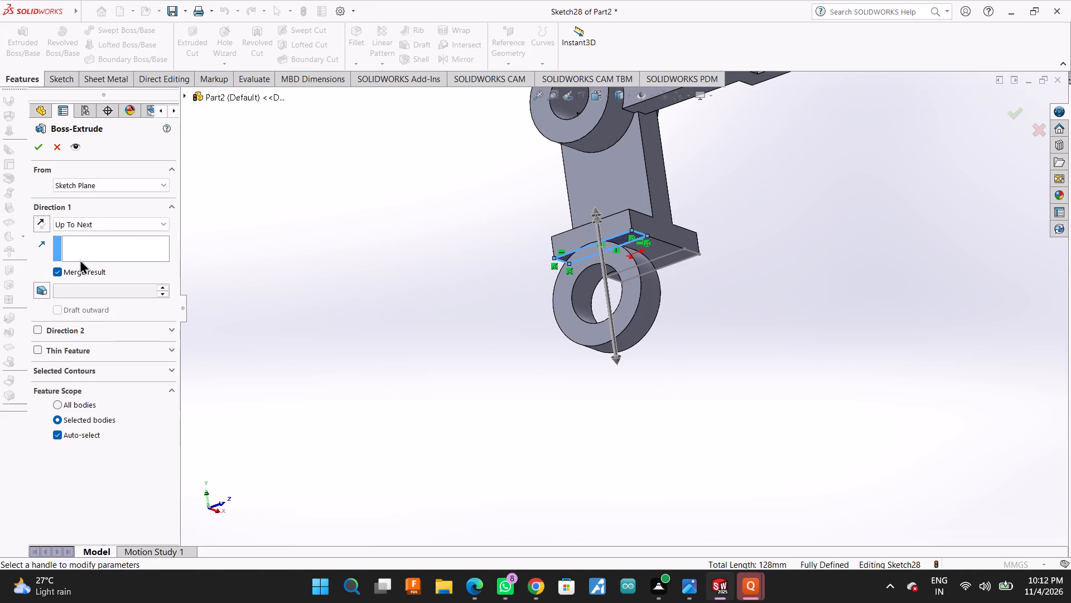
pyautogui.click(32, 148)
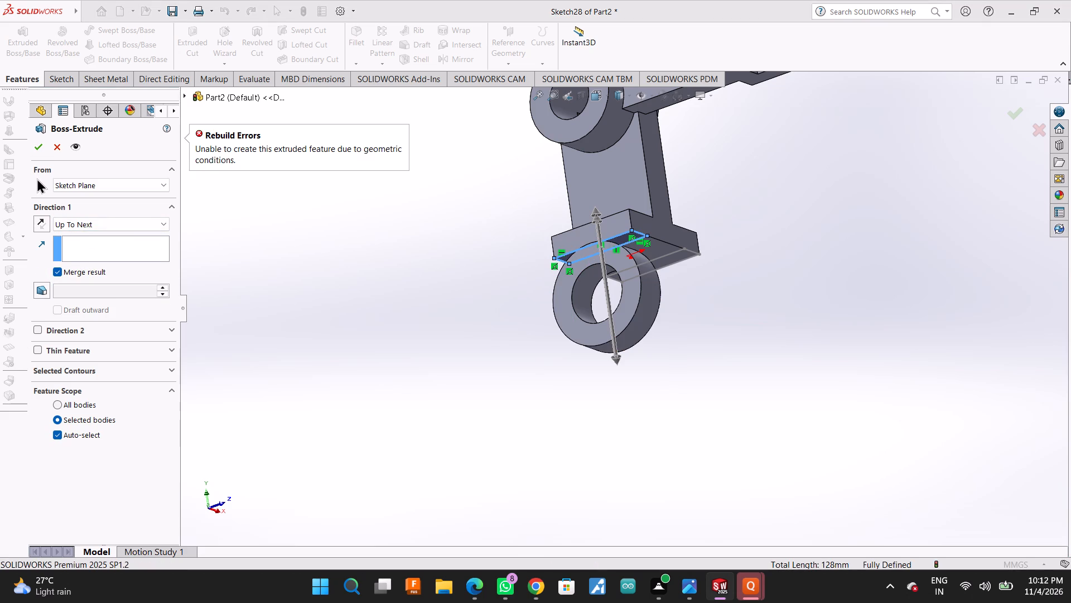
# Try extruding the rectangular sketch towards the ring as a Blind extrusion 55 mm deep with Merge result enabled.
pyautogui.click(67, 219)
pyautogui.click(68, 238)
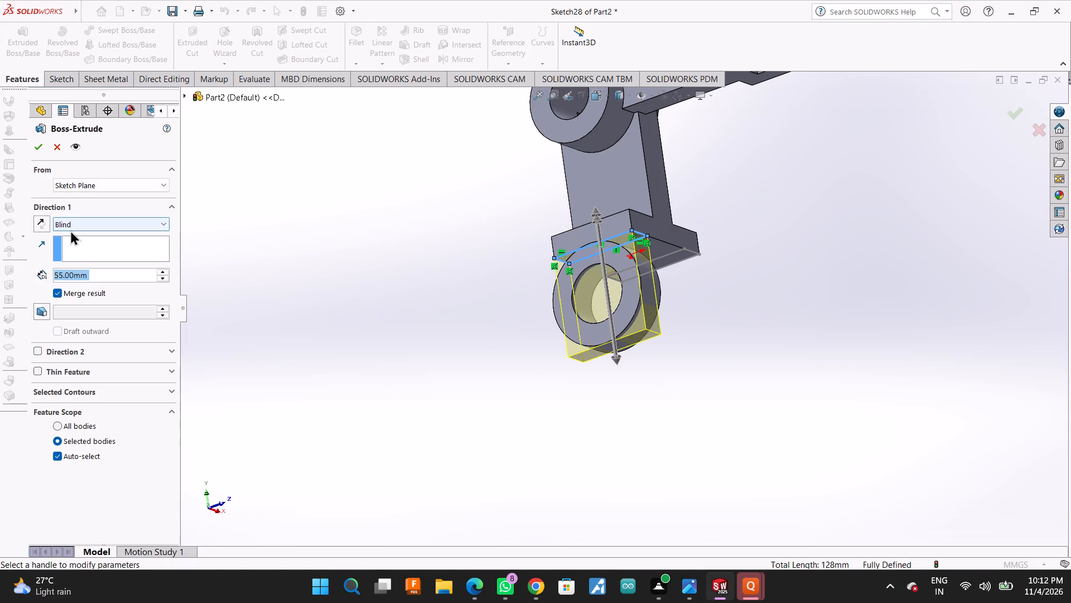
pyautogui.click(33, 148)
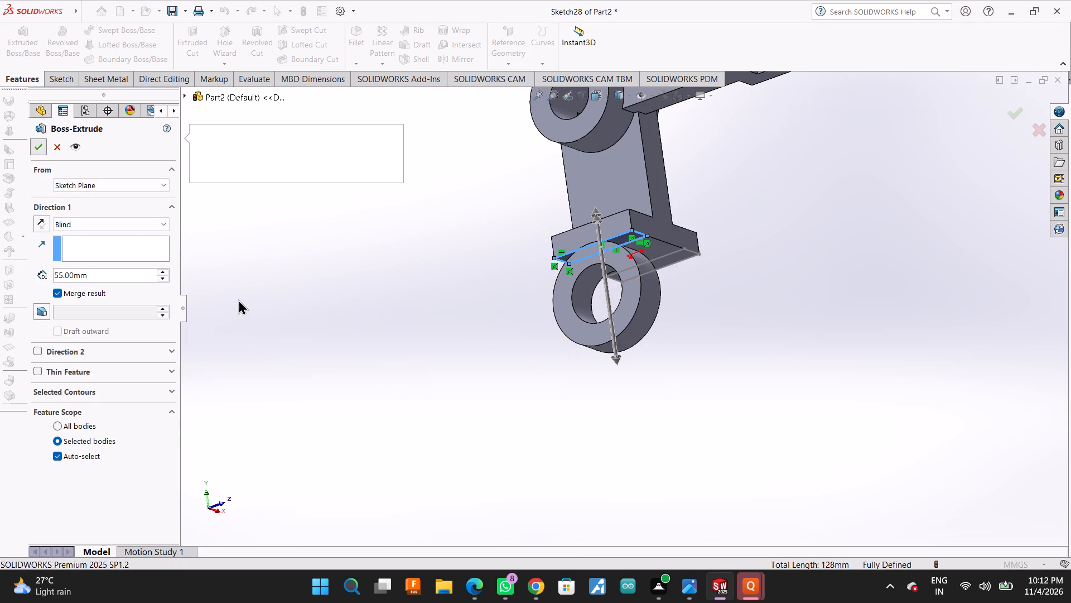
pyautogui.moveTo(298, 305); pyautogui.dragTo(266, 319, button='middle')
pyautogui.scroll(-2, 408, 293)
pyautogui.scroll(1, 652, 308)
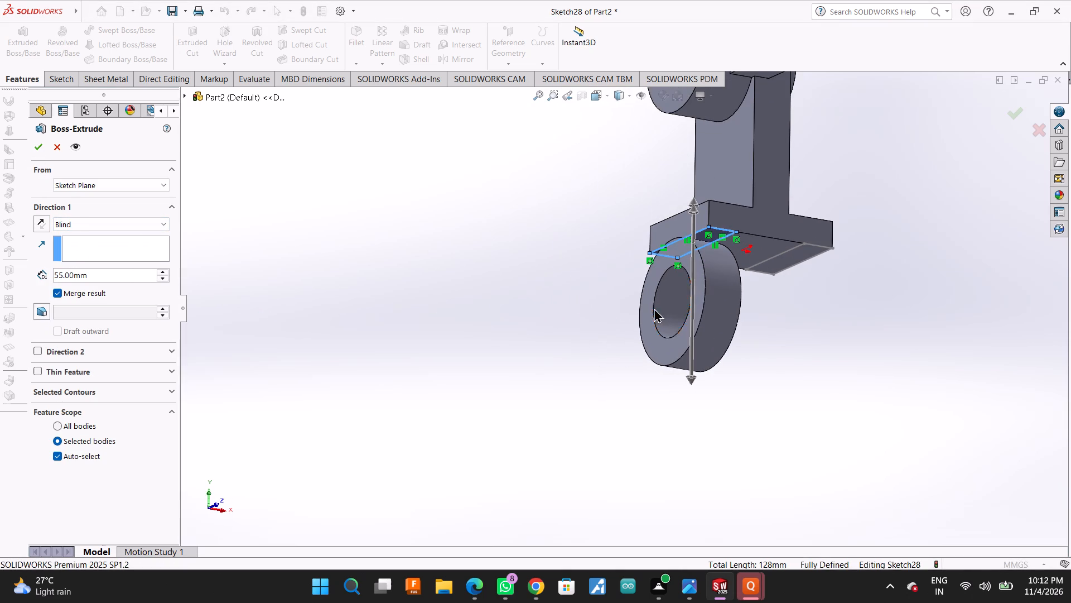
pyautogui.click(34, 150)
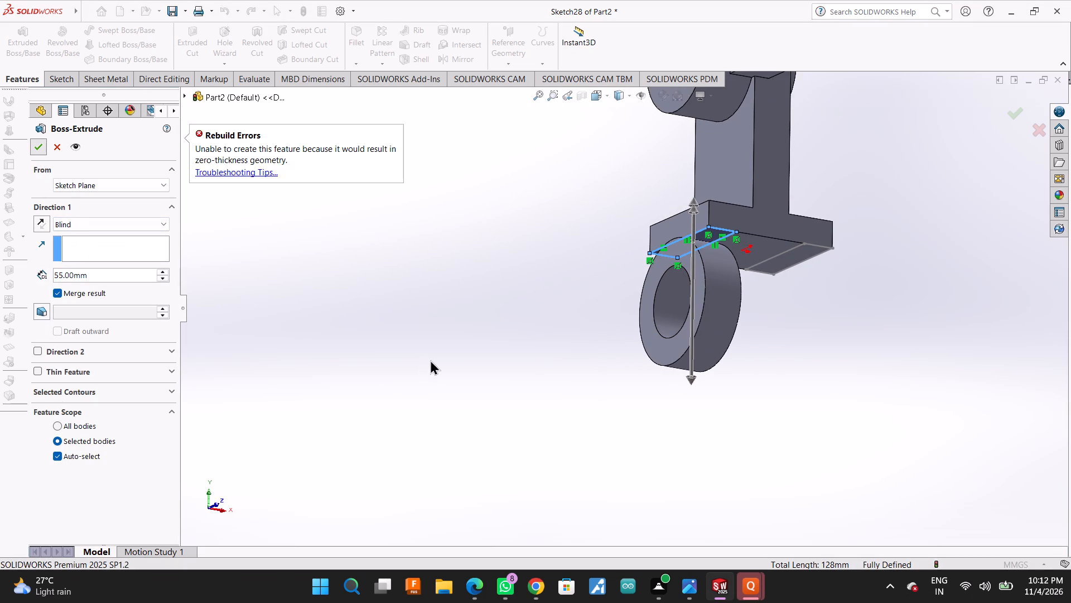
# Examine how the rectangular sketch meets the lower ring and abandon the pending extrusion.
pyautogui.scroll(4, 515, 365)
pyautogui.moveTo(563, 252); pyautogui.dragTo(631, 280, button='middle')
pyautogui.scroll(1, 631, 280)
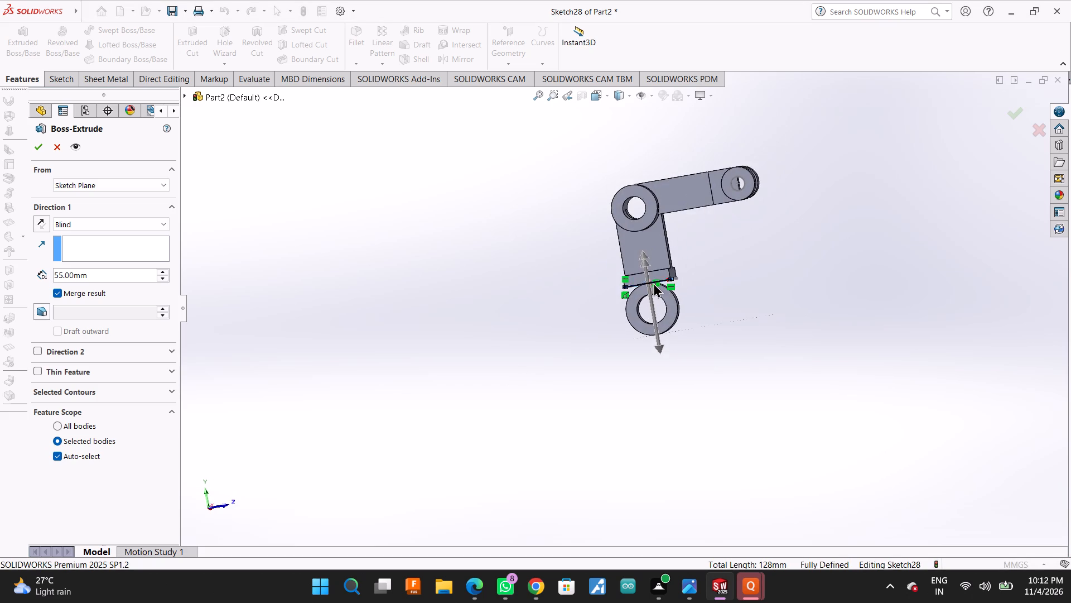
pyautogui.scroll(-6, 660, 311)
pyautogui.moveTo(710, 303); pyautogui.dragTo(691, 264, button='middle')
pyautogui.scroll(-1, 665, 255)
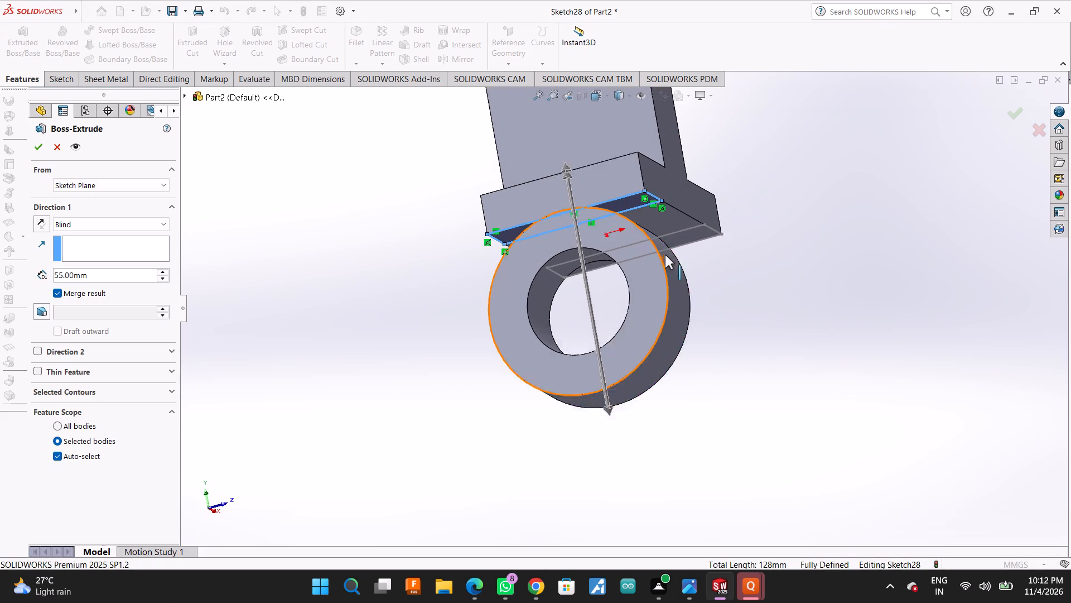
pyautogui.scroll(-2, 665, 255)
pyautogui.scroll(1, 693, 260)
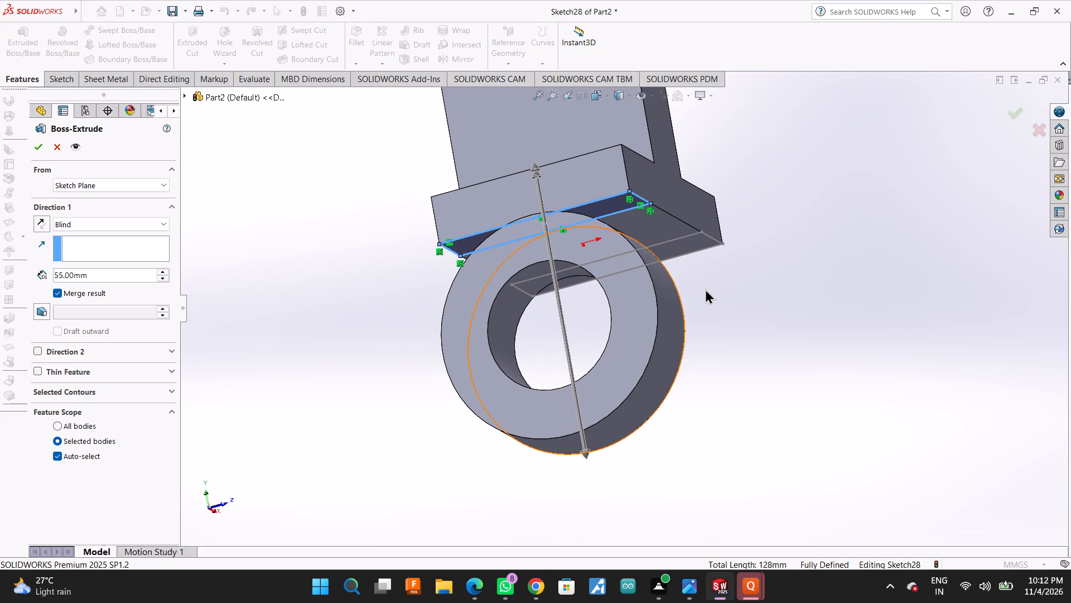
pyautogui.click(60, 143)
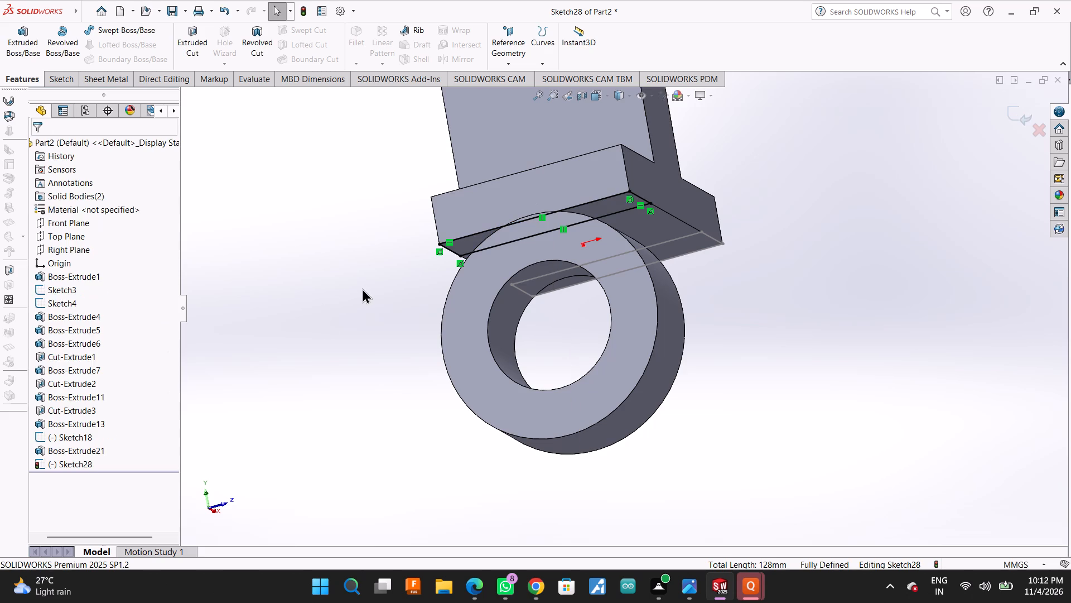
# Exit the sketch and delete Sketch28, the rectangle beneath the end block.
pyautogui.rightClick(52, 460)
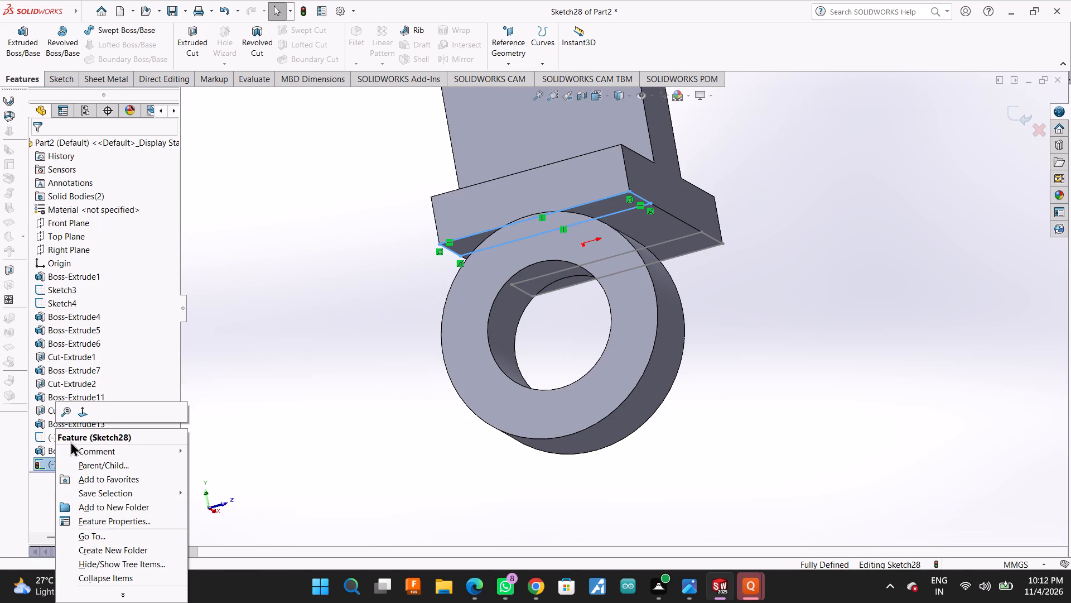
pyautogui.click(268, 449)
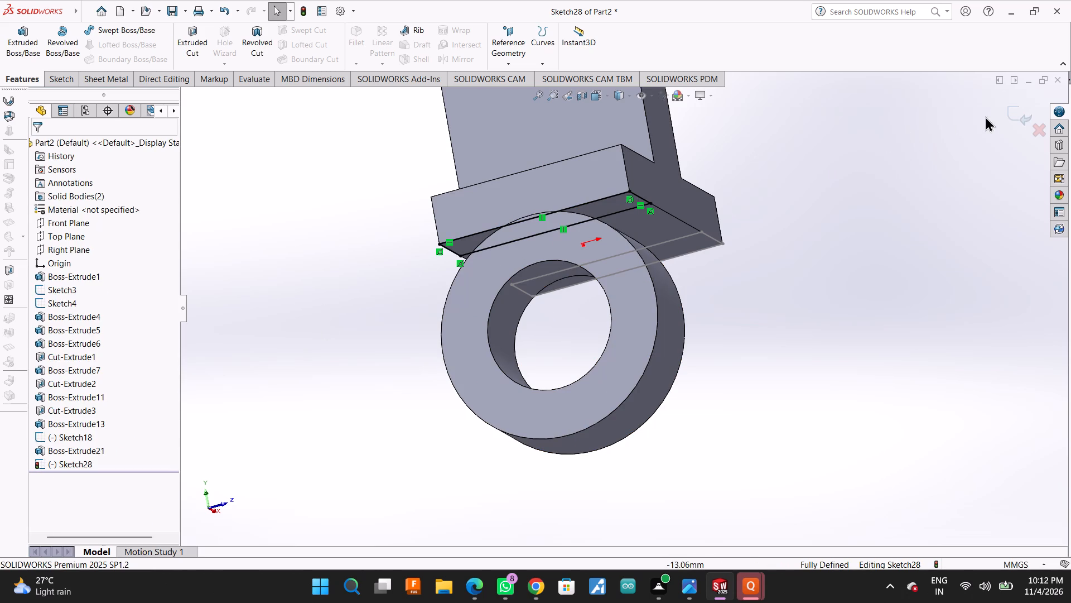
pyautogui.click(1004, 113)
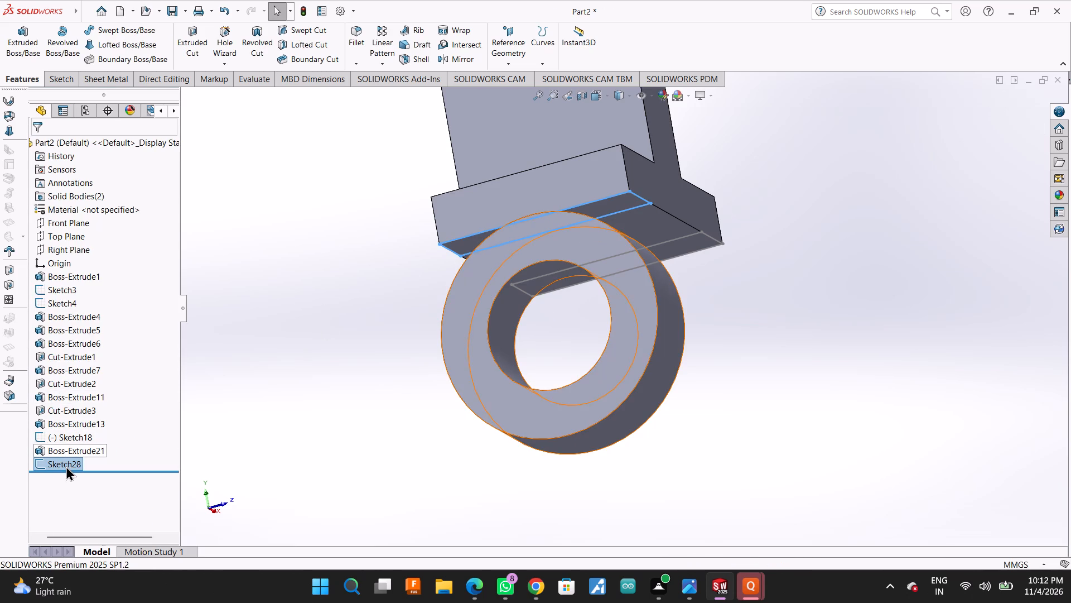
pyautogui.rightClick(66, 466)
pyautogui.click(80, 434)
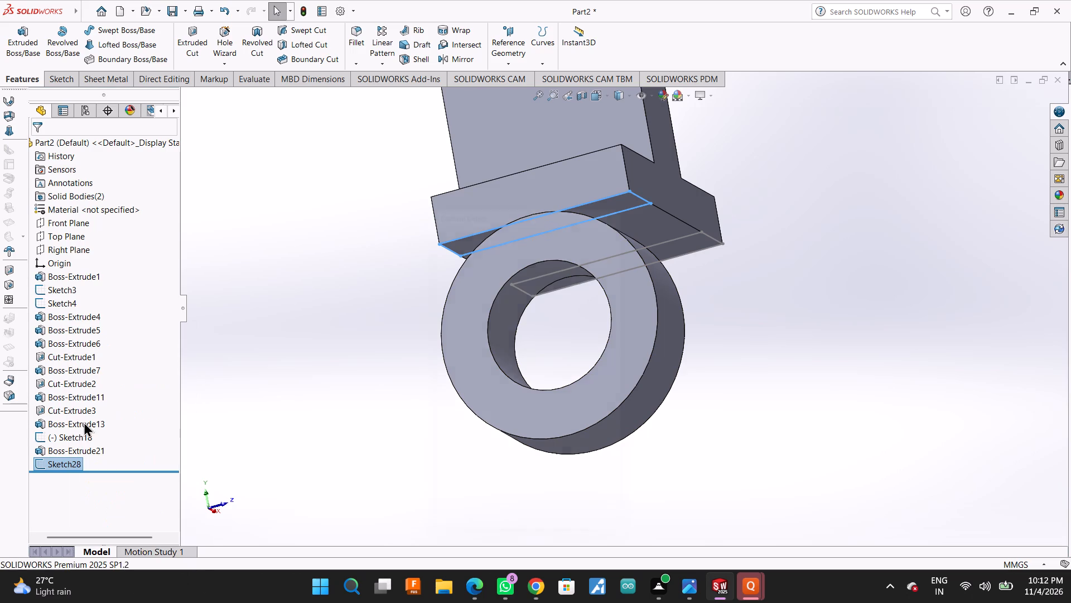
pyautogui.click(607, 217)
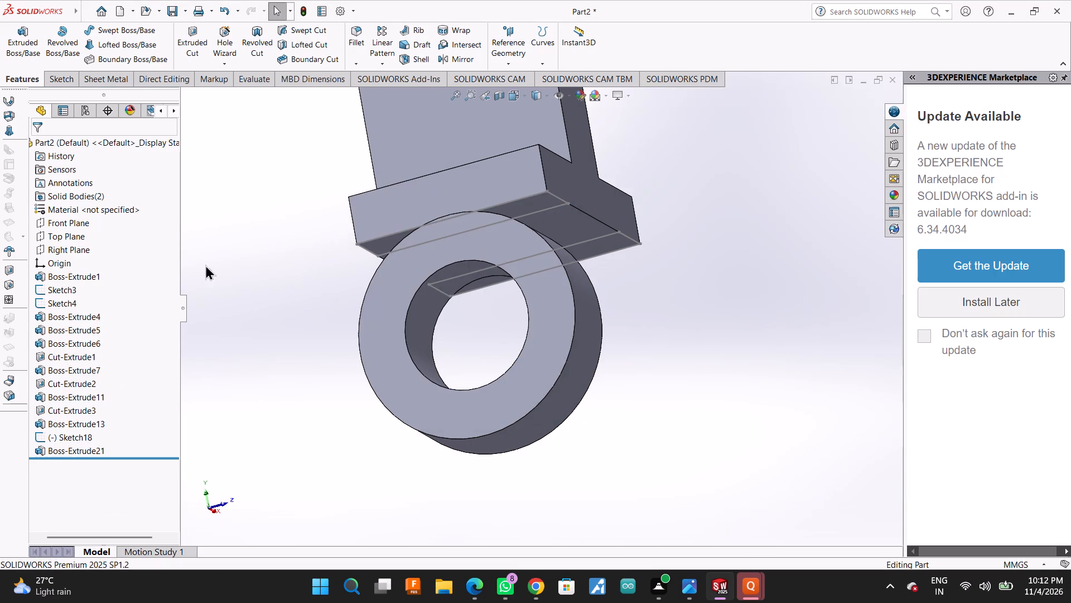
# Delete the leftover rectangular sketches Sketch3 and Sketch4 beneath the end block.
pyautogui.click(58, 293)
pyautogui.rightClick(58, 293)
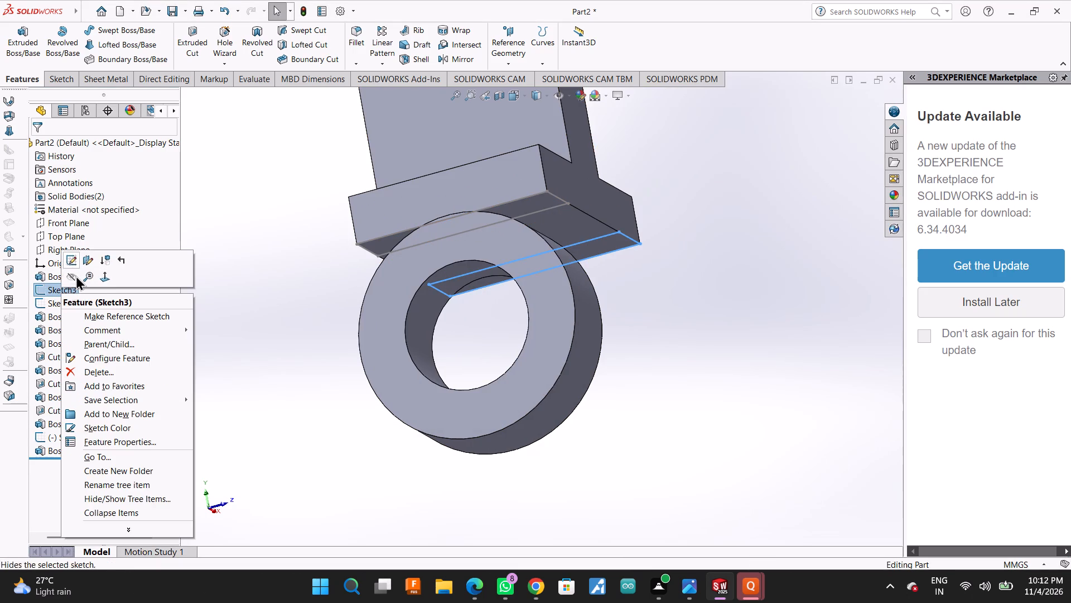
pyautogui.click(100, 366)
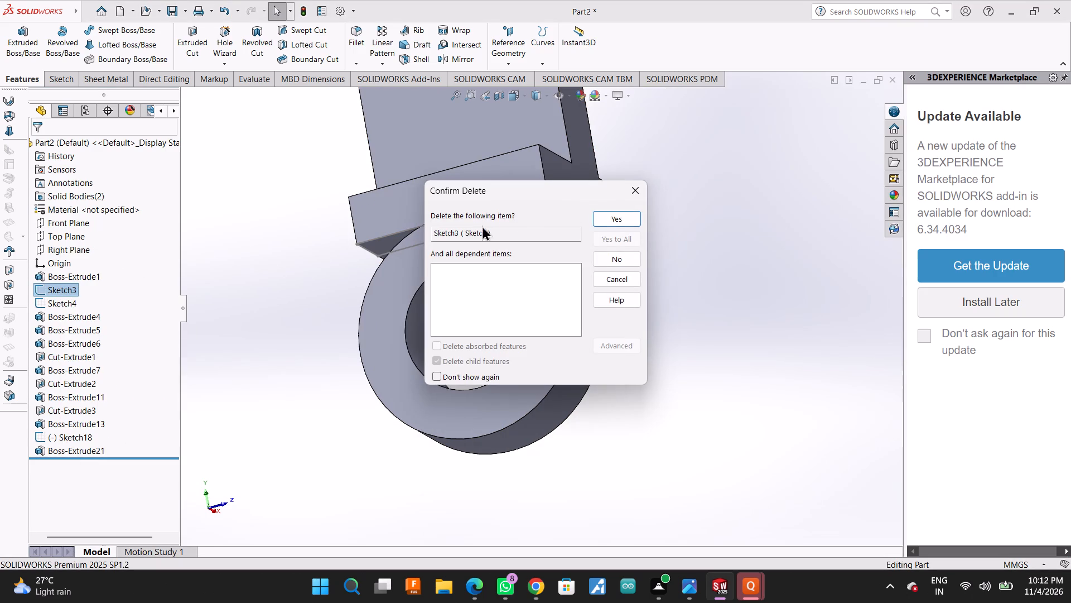
pyautogui.click(623, 217)
pyautogui.click(73, 285)
pyautogui.rightClick(73, 285)
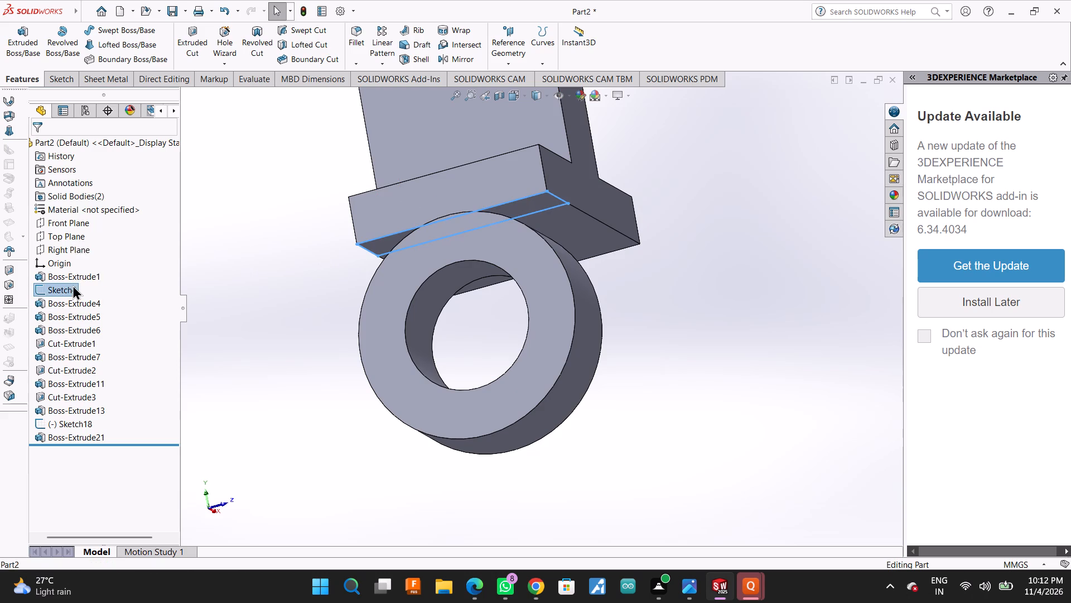
pyautogui.click(88, 359)
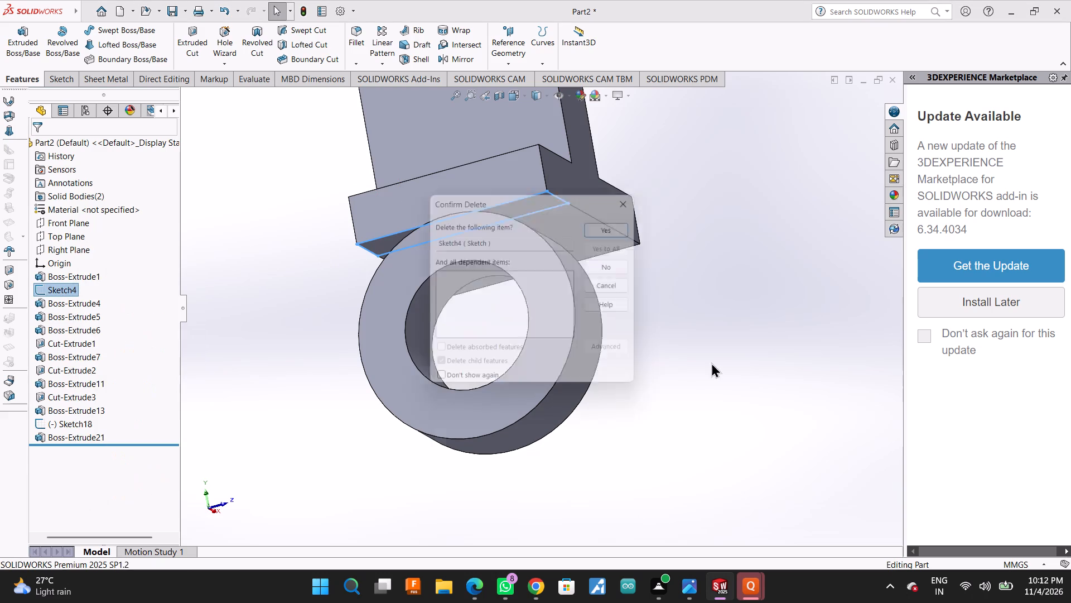
pyautogui.click(593, 211)
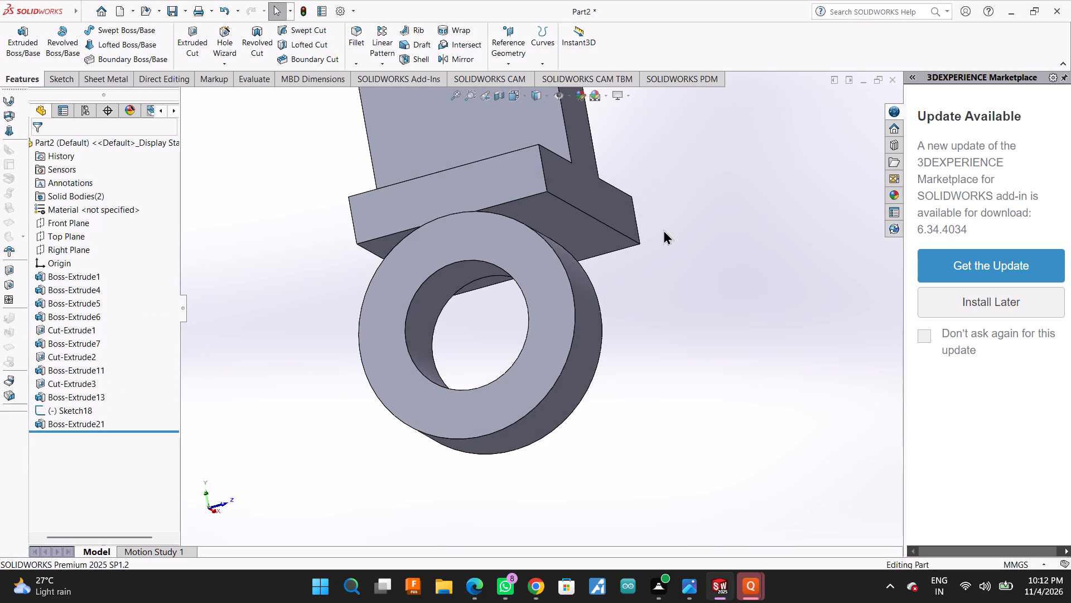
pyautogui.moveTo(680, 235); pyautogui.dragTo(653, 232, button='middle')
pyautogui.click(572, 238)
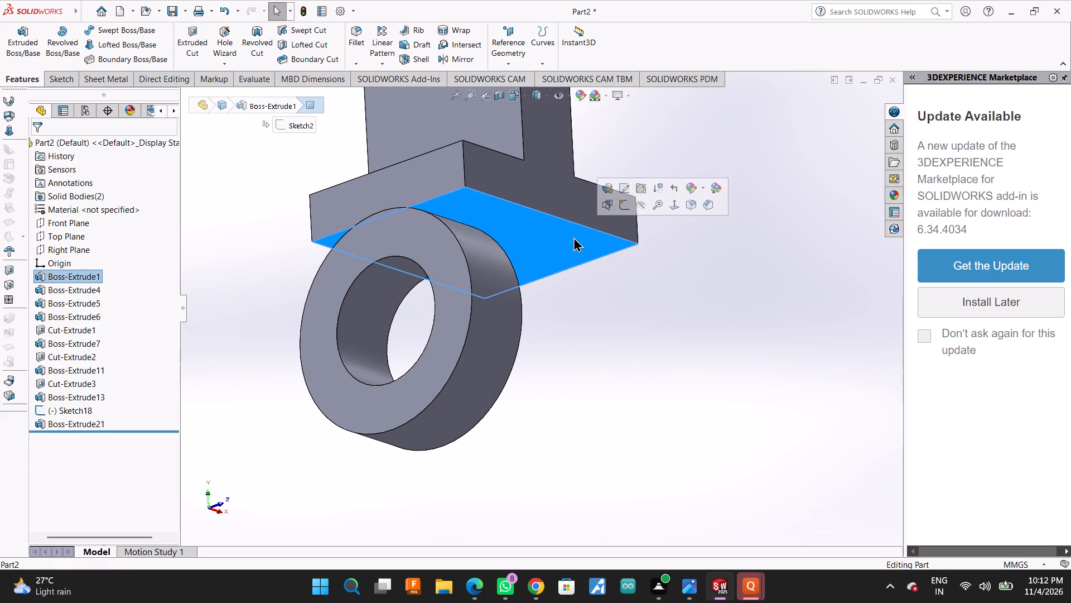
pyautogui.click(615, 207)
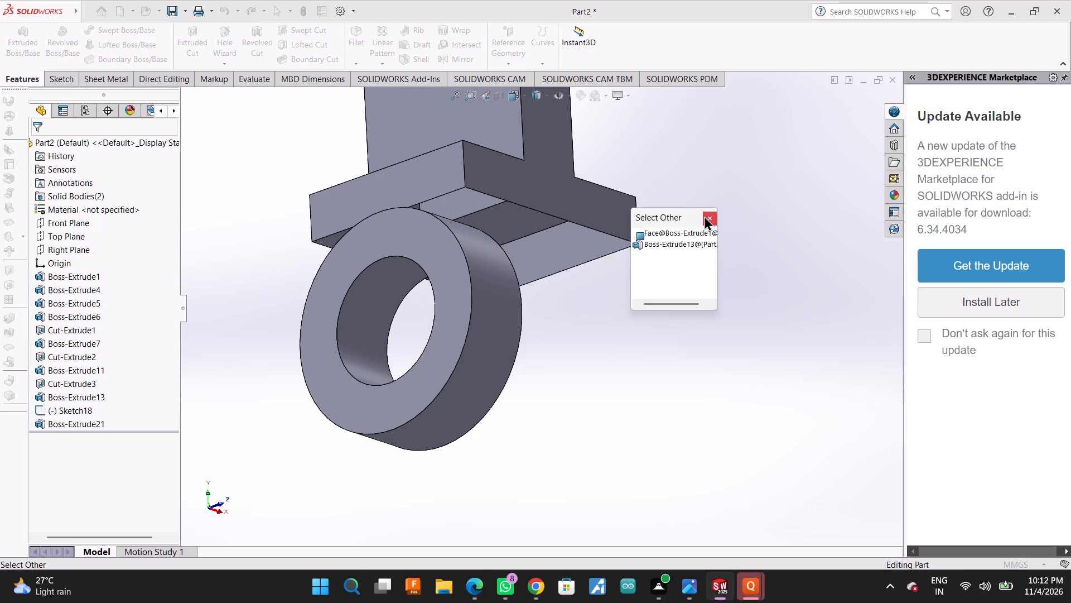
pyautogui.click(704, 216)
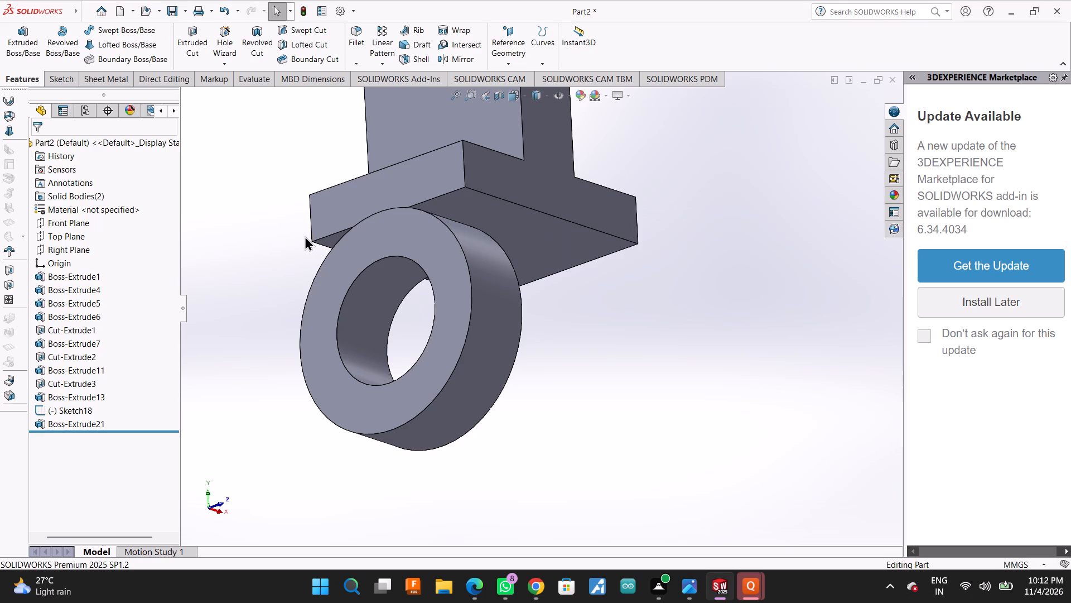
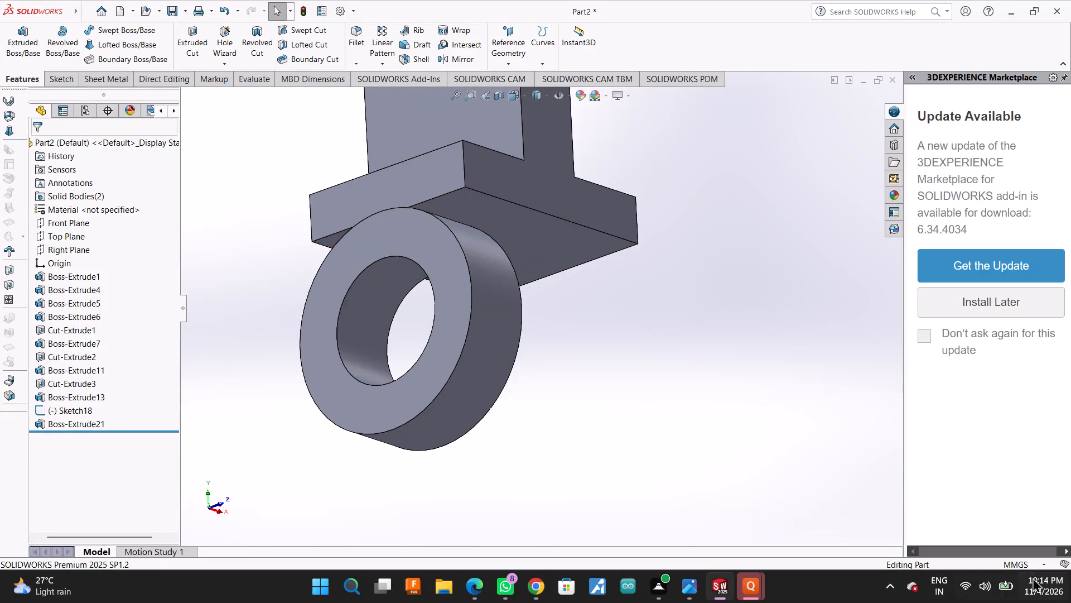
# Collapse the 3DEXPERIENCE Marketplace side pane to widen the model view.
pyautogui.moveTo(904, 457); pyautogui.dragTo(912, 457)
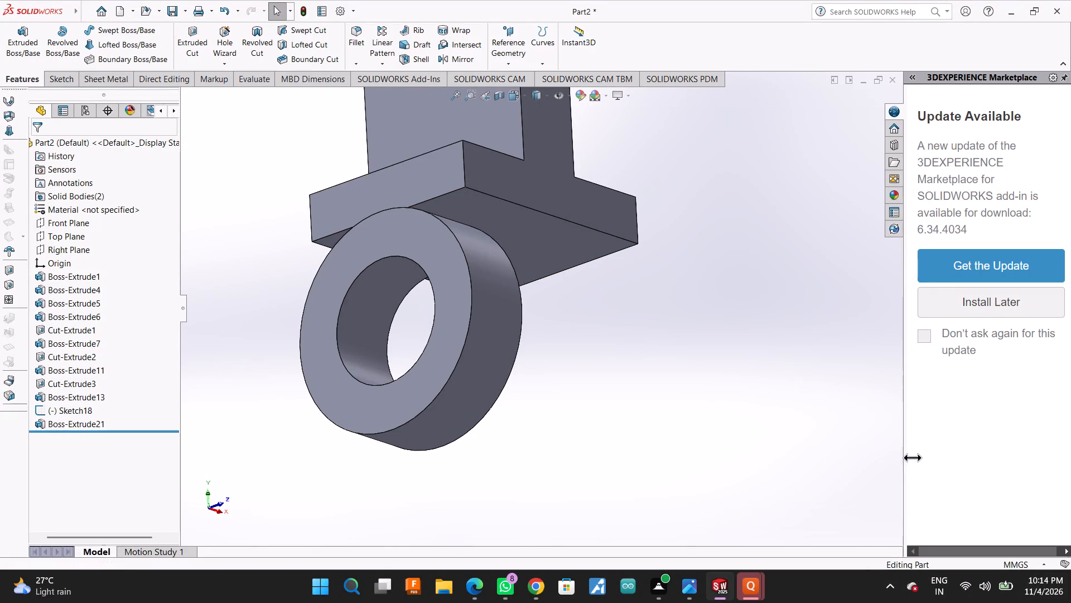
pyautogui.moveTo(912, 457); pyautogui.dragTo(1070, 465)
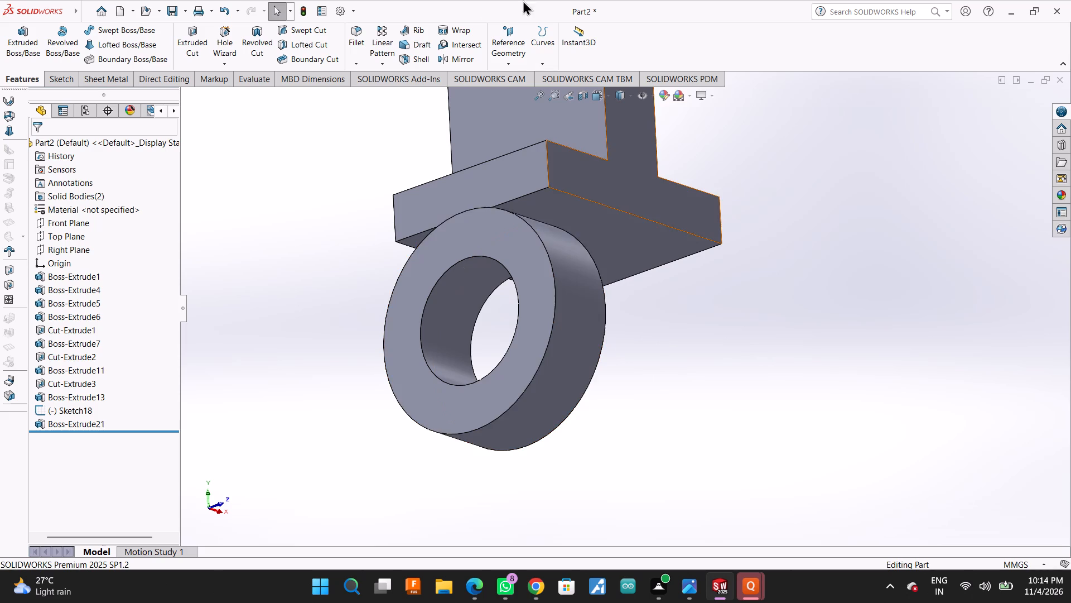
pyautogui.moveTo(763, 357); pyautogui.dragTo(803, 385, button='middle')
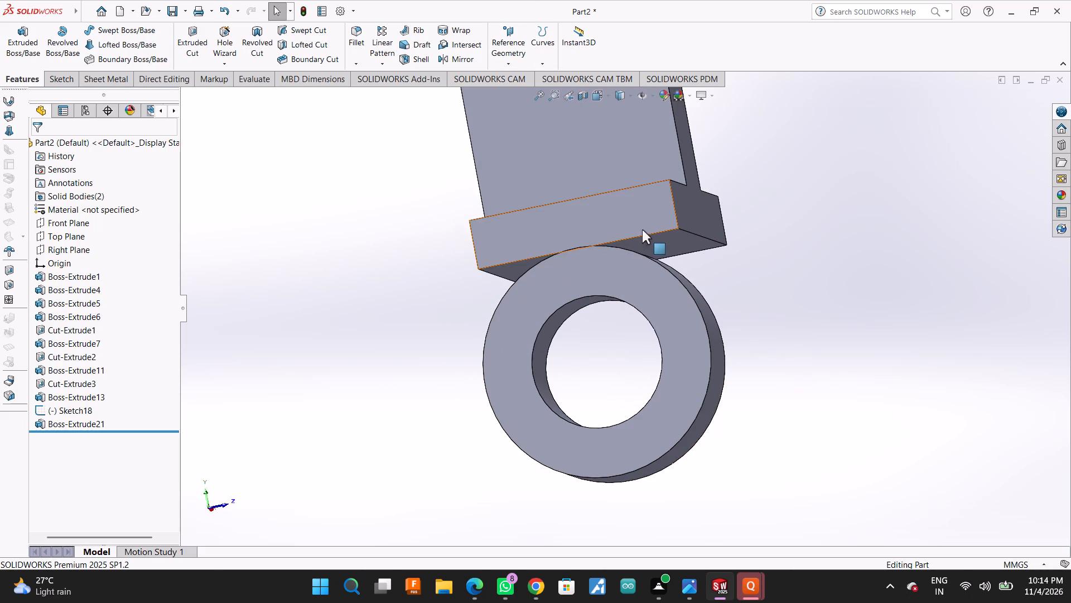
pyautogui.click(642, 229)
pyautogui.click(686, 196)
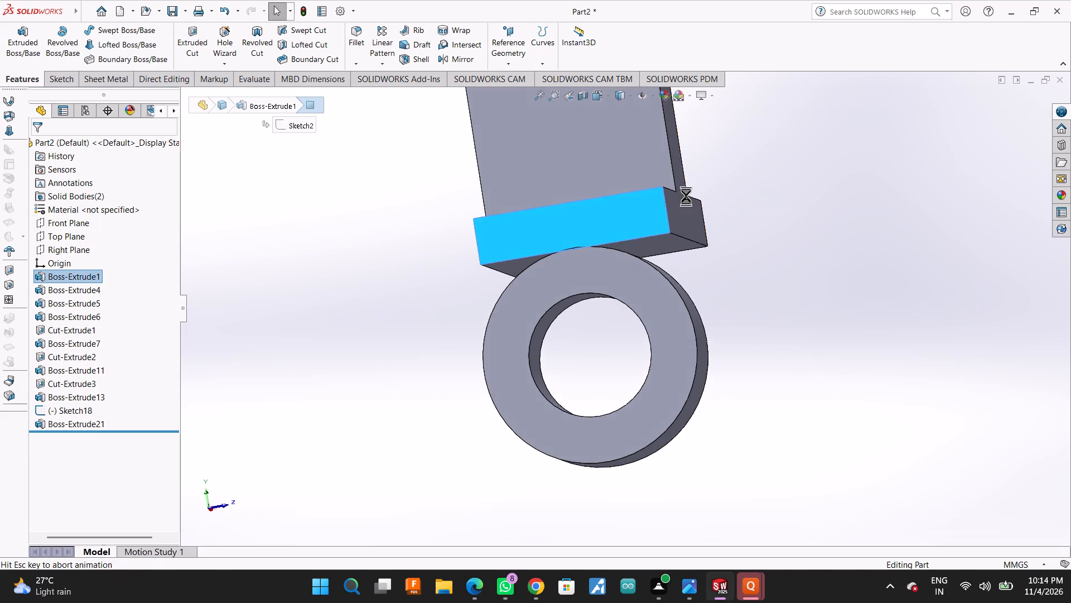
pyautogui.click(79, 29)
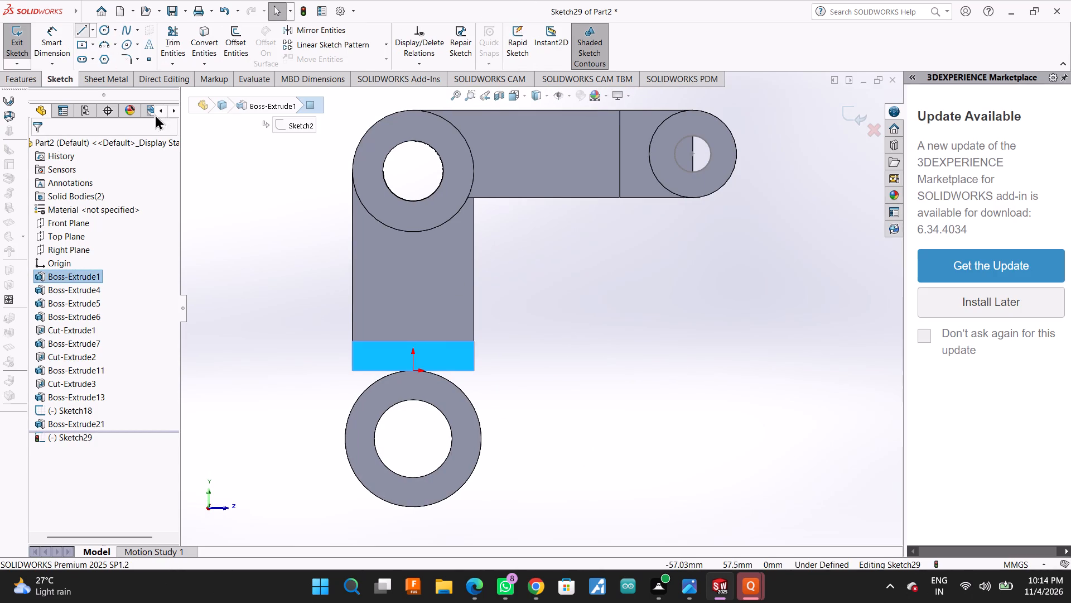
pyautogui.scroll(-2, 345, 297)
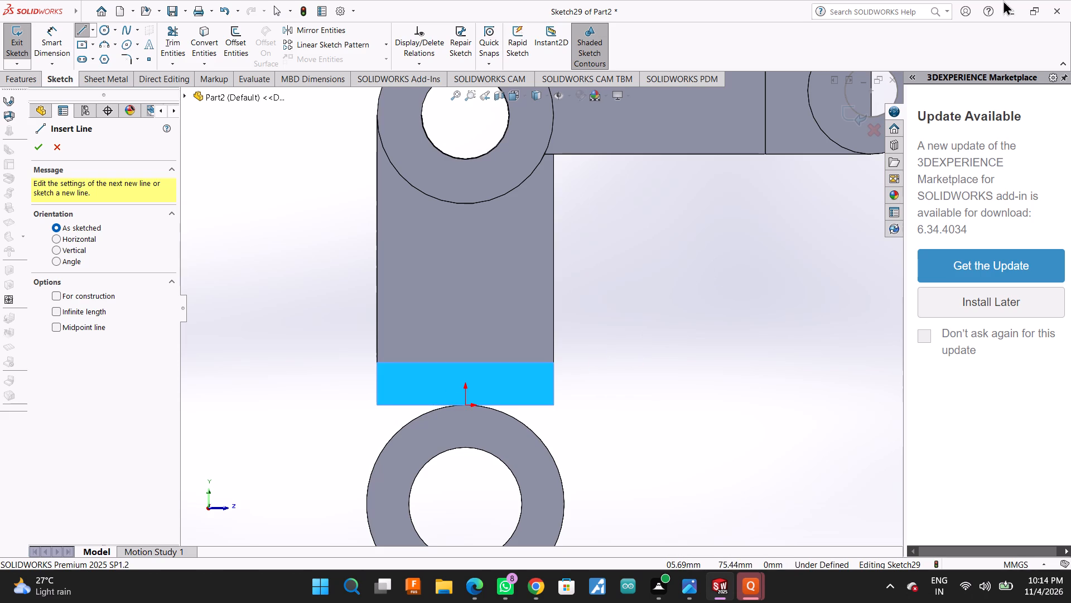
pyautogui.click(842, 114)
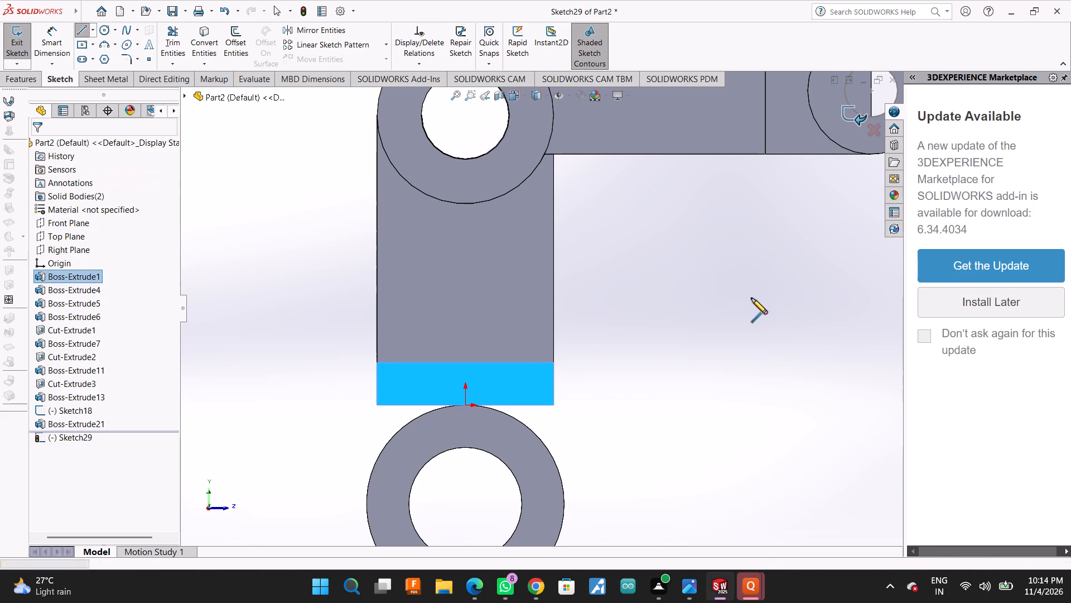
# Open a new sketch on the underside of the end block, beside the lower ring.
pyautogui.moveTo(751, 298); pyautogui.dragTo(694, 203, button='middle')
pyautogui.scroll(3, 644, 443)
pyautogui.scroll(-3, 644, 443)
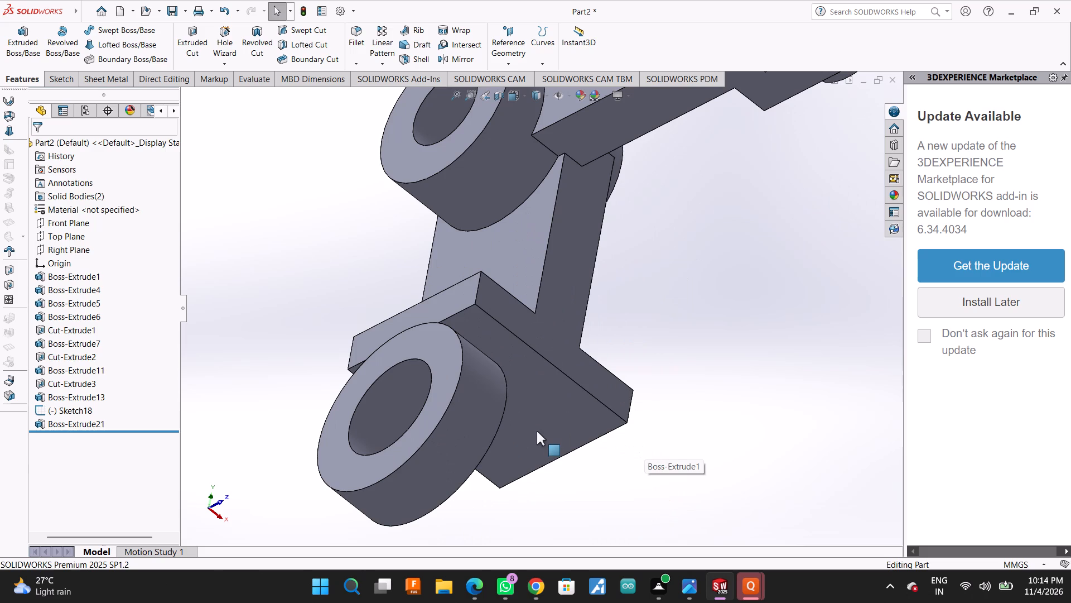
pyautogui.click(539, 414)
pyautogui.click(590, 377)
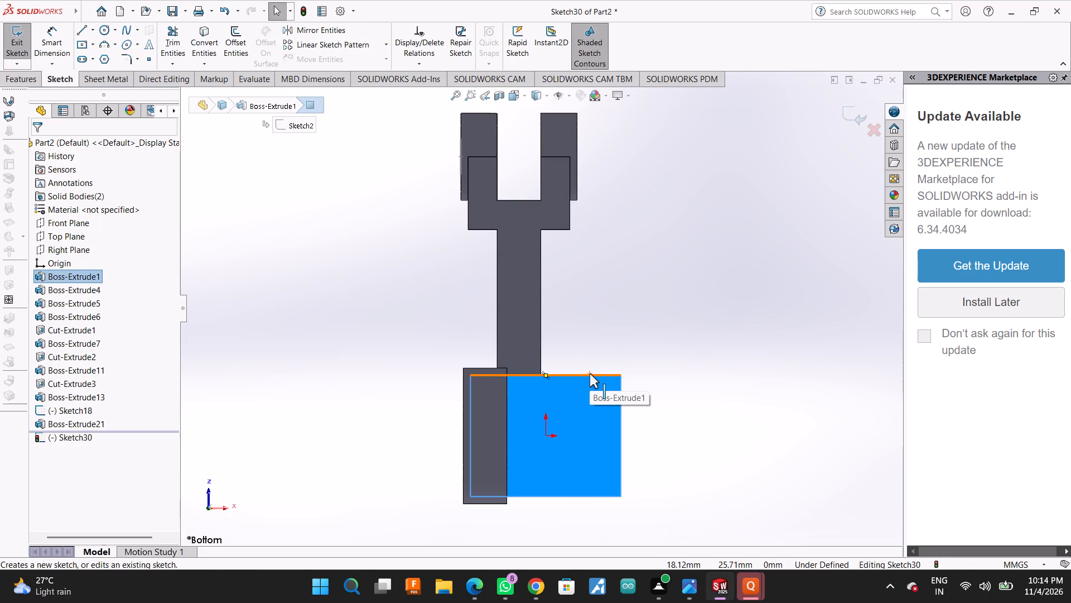
pyautogui.click(685, 55)
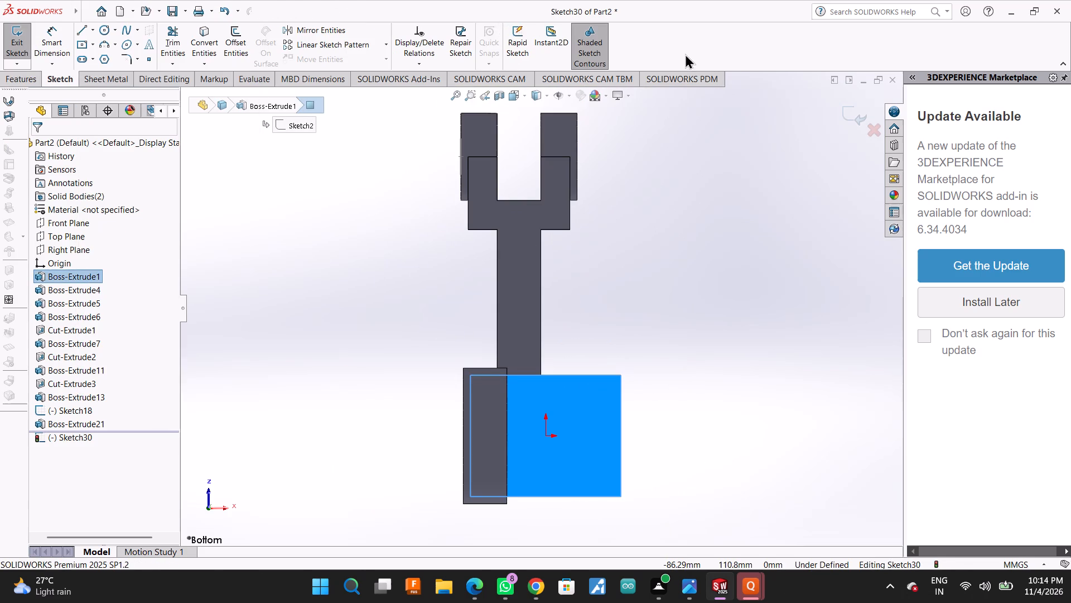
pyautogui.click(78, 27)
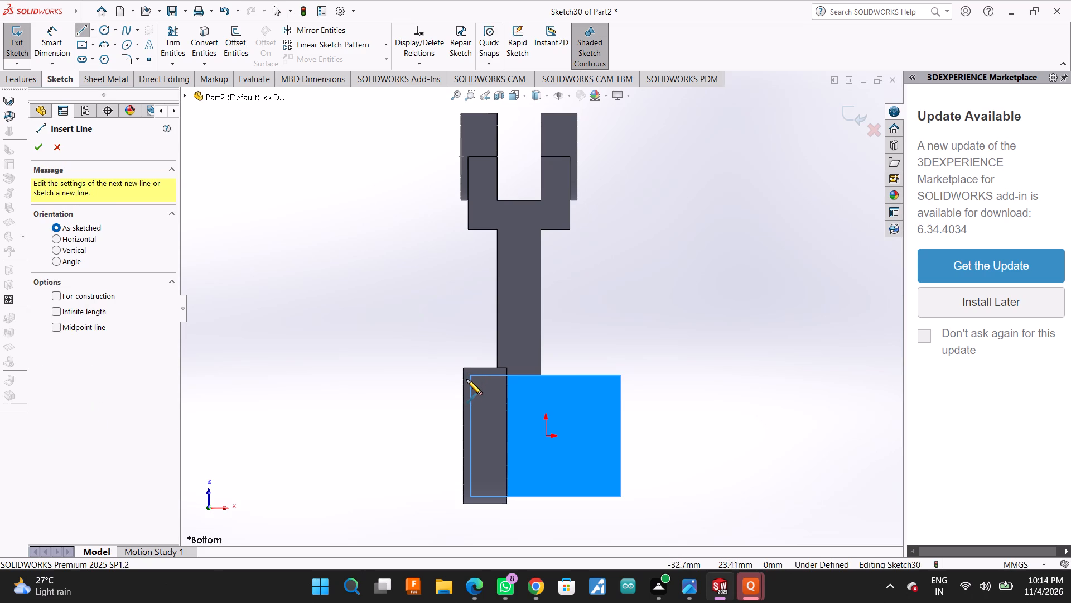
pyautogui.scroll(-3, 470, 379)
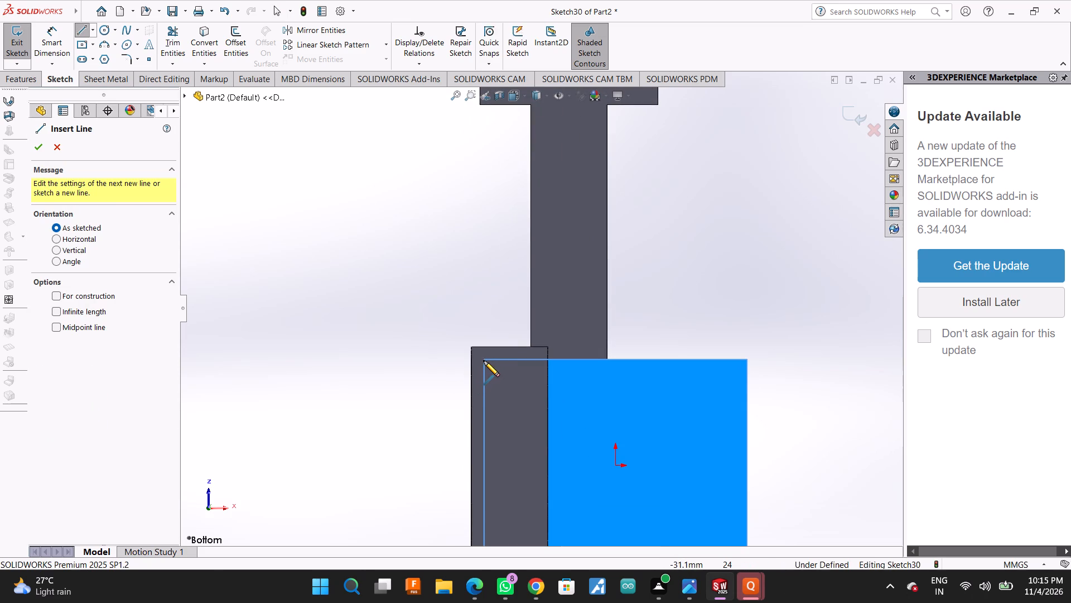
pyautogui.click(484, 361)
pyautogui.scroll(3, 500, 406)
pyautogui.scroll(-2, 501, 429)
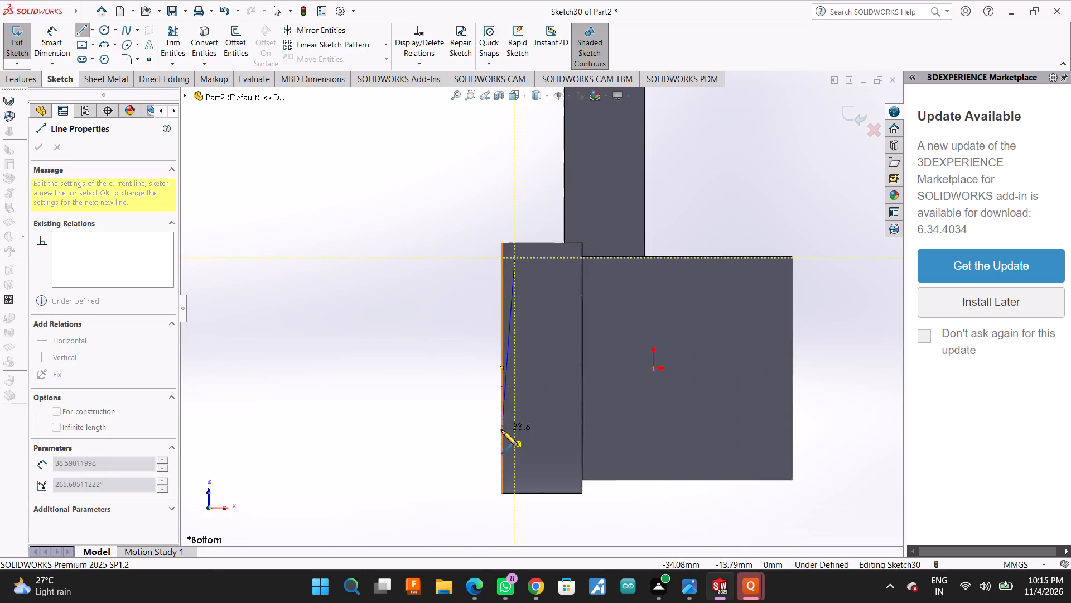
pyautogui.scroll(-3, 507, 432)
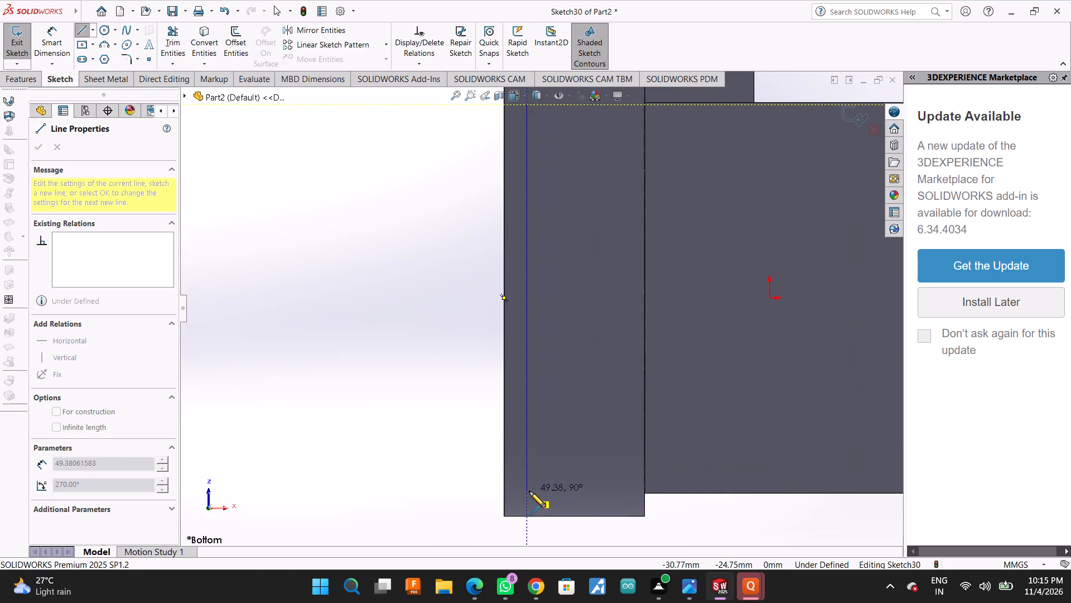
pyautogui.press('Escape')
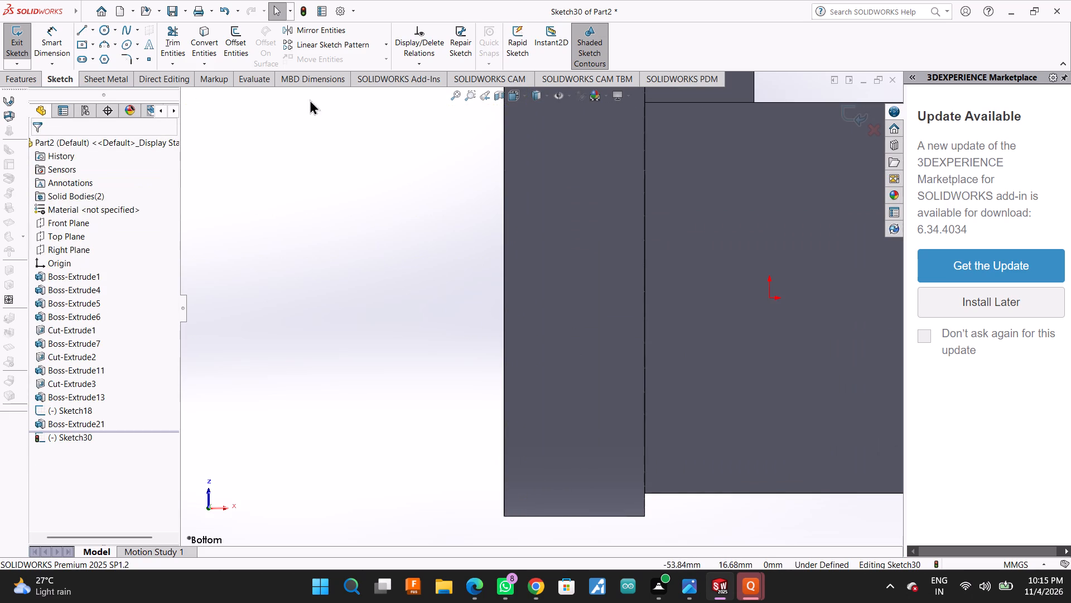
# Sketch a closed 62 mm by 50 mm rectangle from lines over the outline of the end block's underside.
pyautogui.click(81, 38)
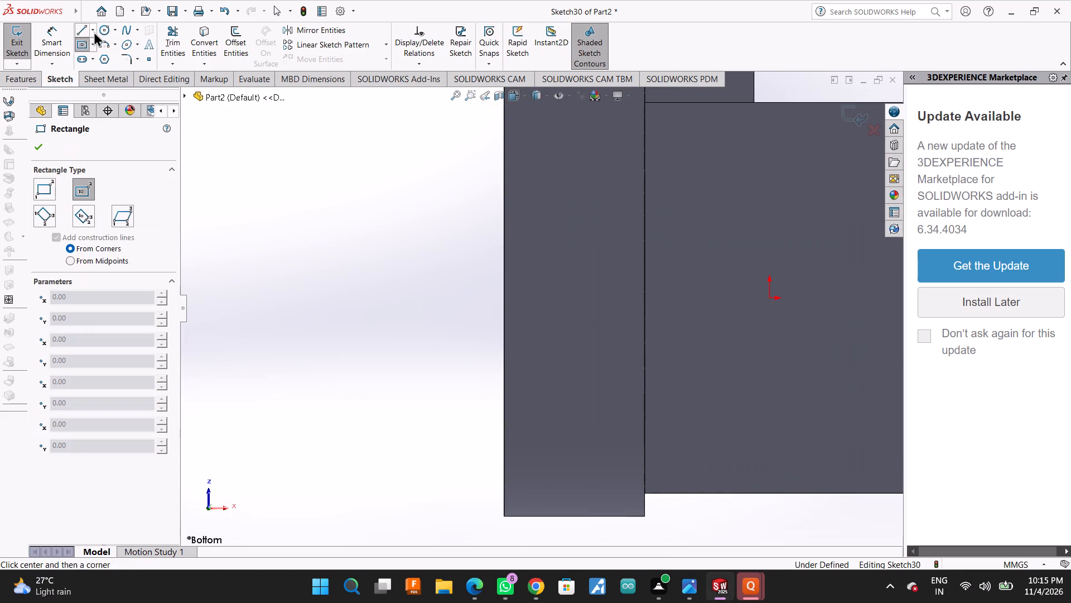
pyautogui.click(85, 28)
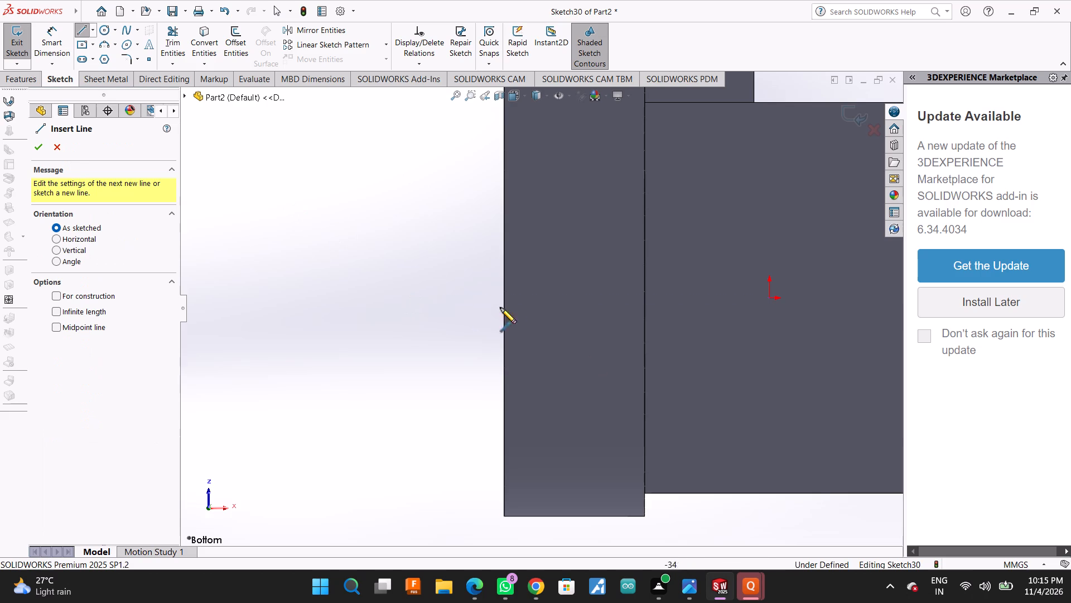
pyautogui.scroll(3, 423, 442)
pyautogui.scroll(-1, 633, 421)
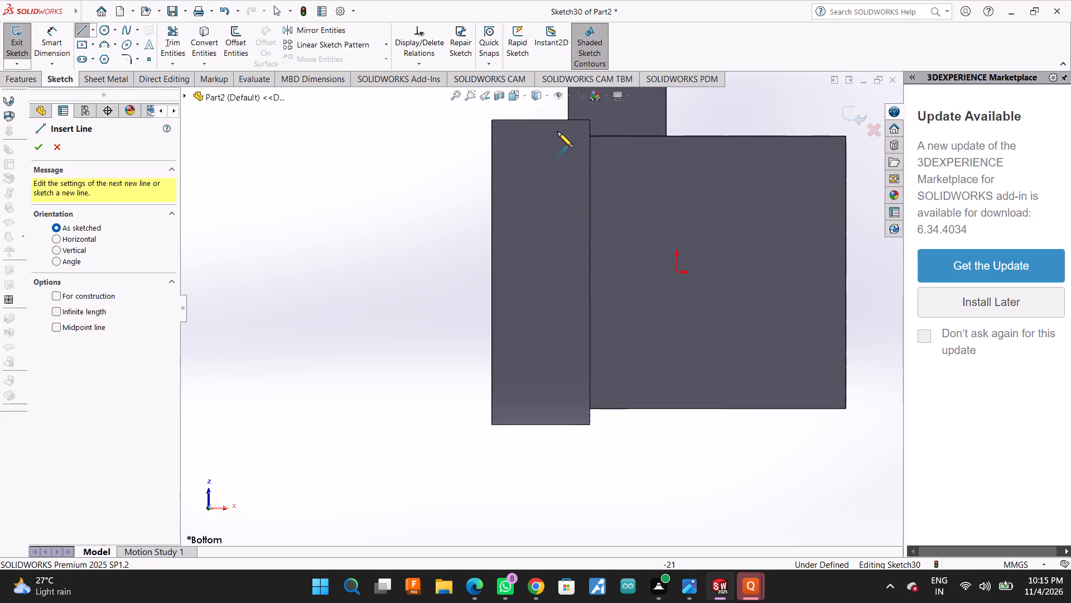
pyautogui.click(845, 135)
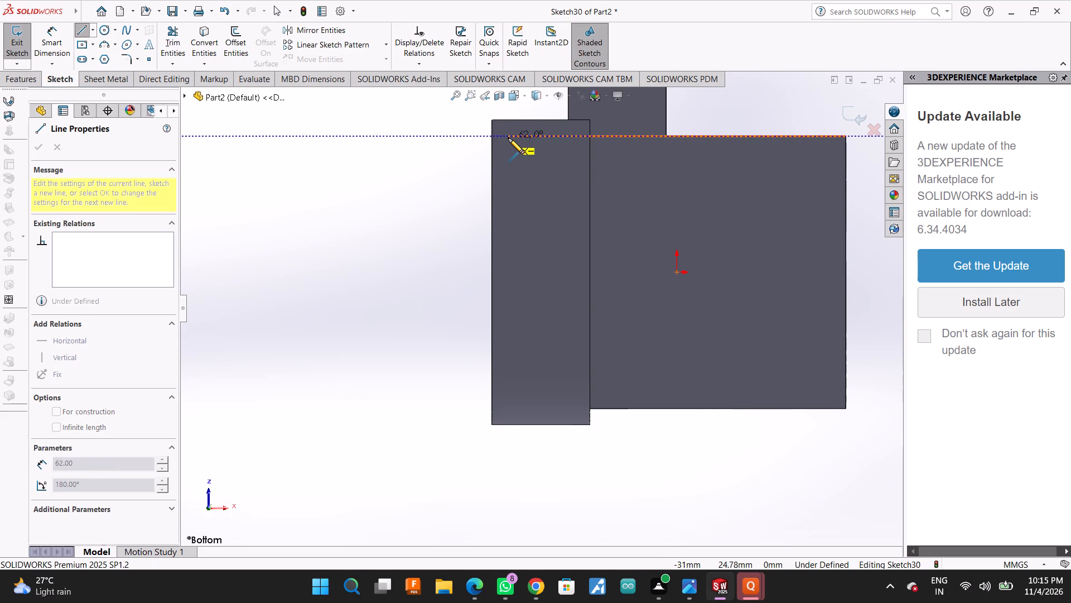
pyautogui.click(508, 138)
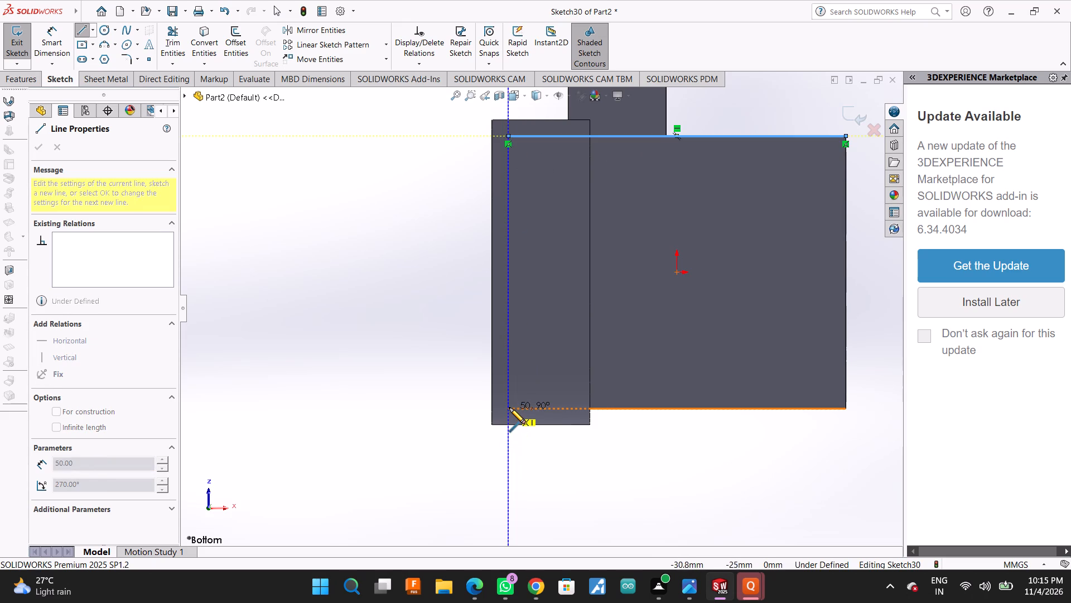
pyautogui.click(509, 408)
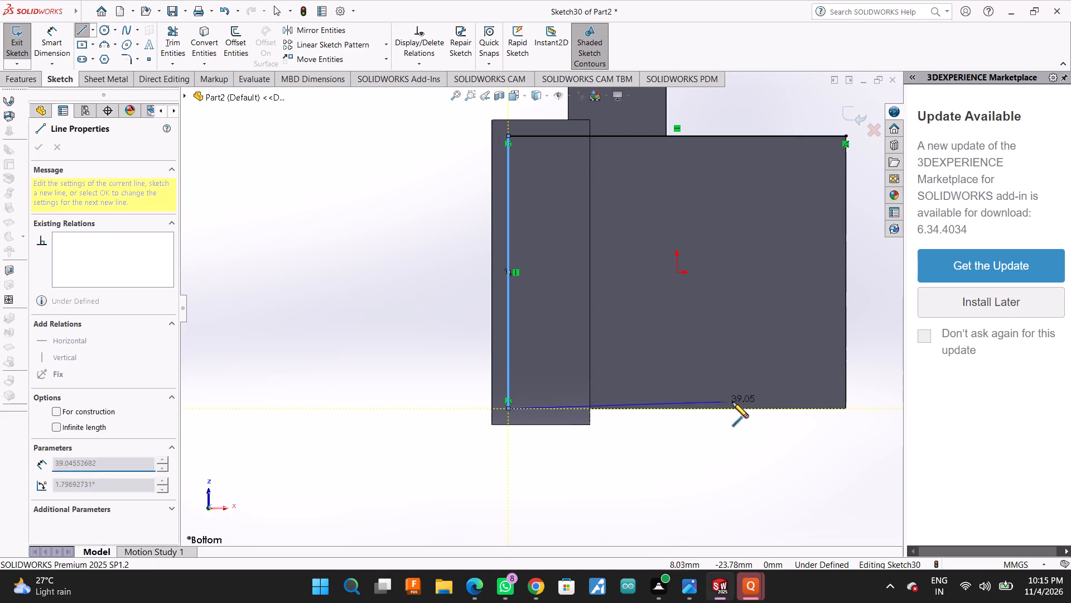
pyautogui.click(843, 405)
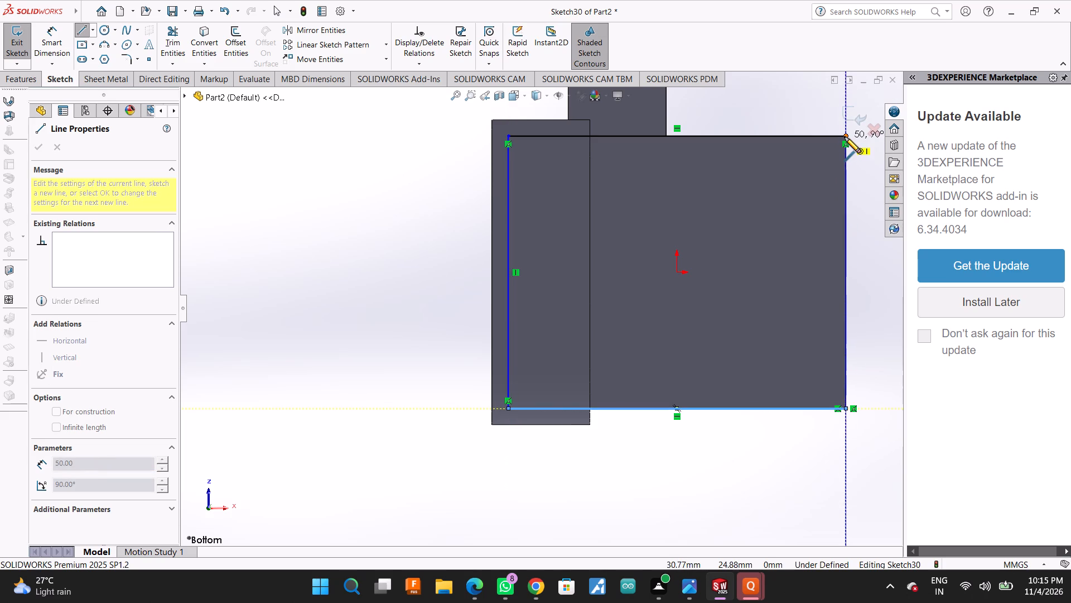
pyautogui.click(845, 137)
# Draw a line across the rectangle between its 62 mm sides, following the ring's face nearest the origin.
pyautogui.click(79, 31)
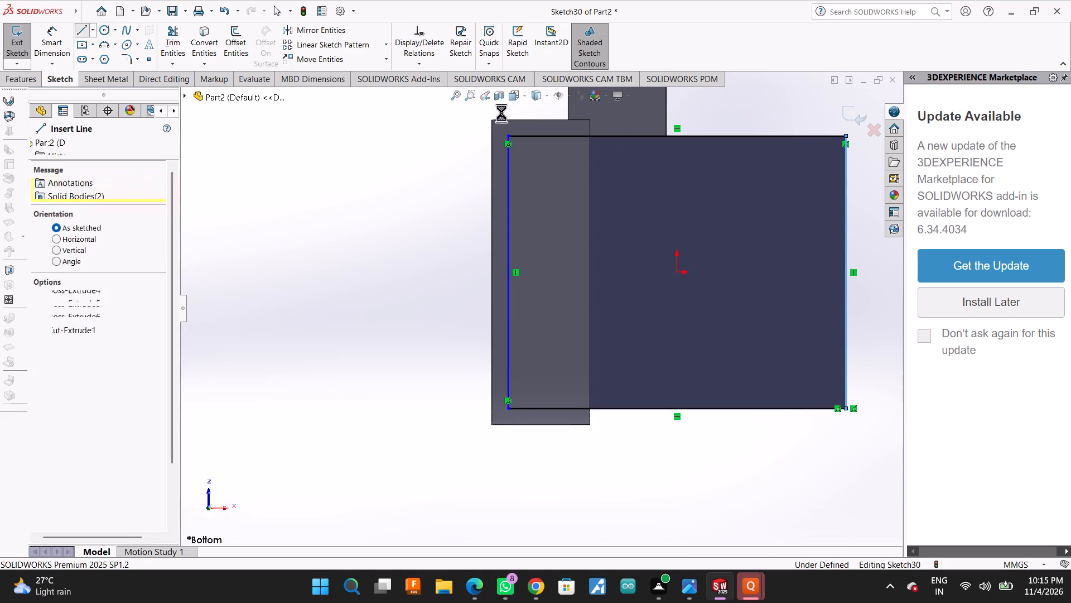
pyautogui.click(76, 34)
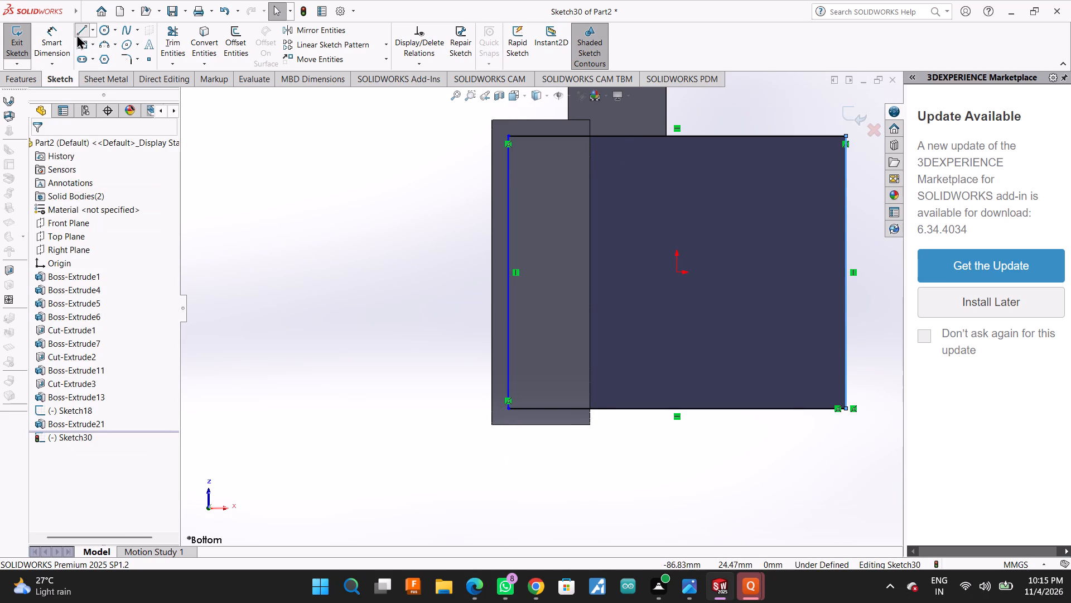
pyautogui.click(590, 138)
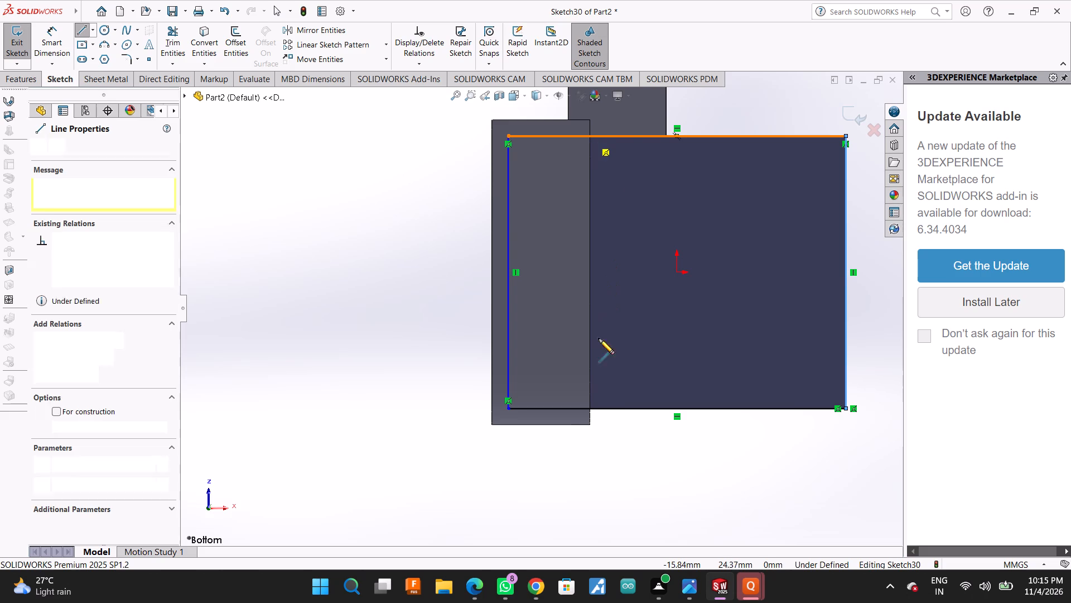
pyautogui.click(589, 410)
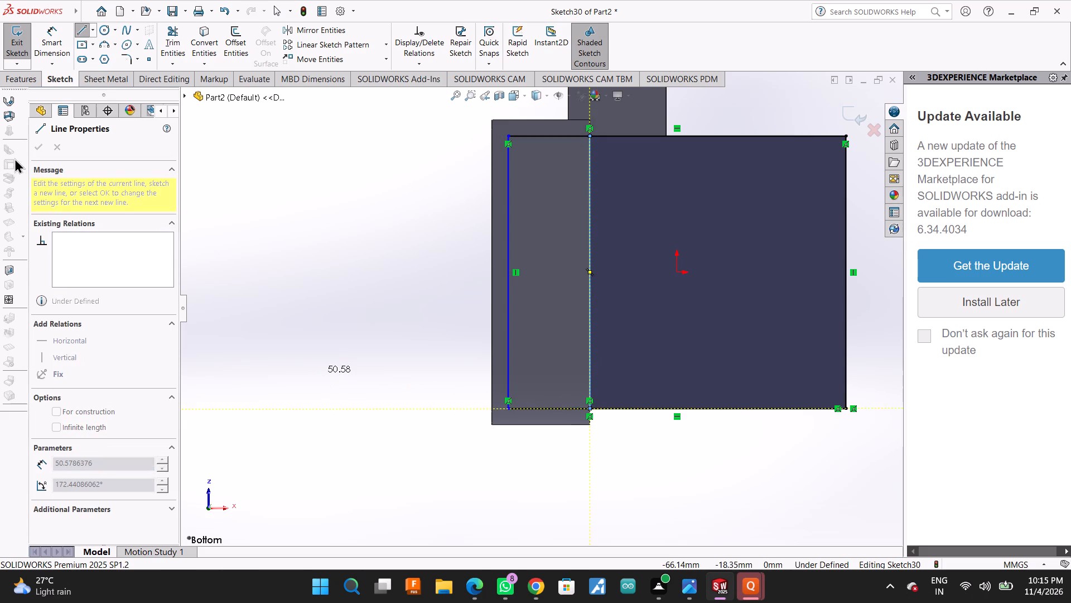
# Trim the rectangle's two 62 mm sides beyond the dividing line, keeping the closed strip over the ring.
pyautogui.click(161, 28)
pyautogui.moveTo(738, 112); pyautogui.dragTo(780, 477)
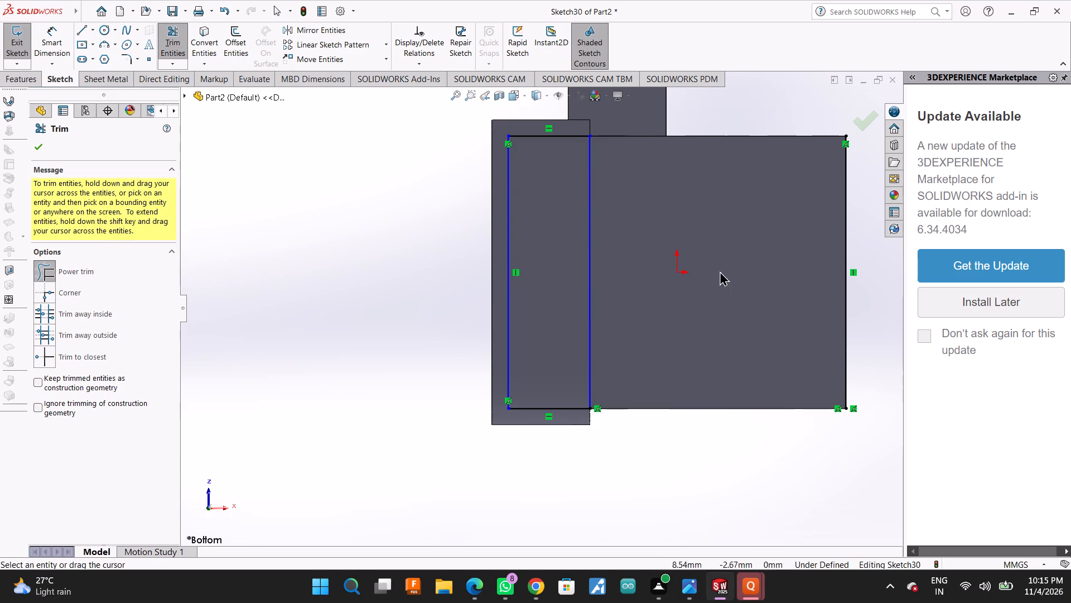
pyautogui.moveTo(635, 114); pyautogui.dragTo(642, 222)
pyautogui.scroll(-4, 596, 378)
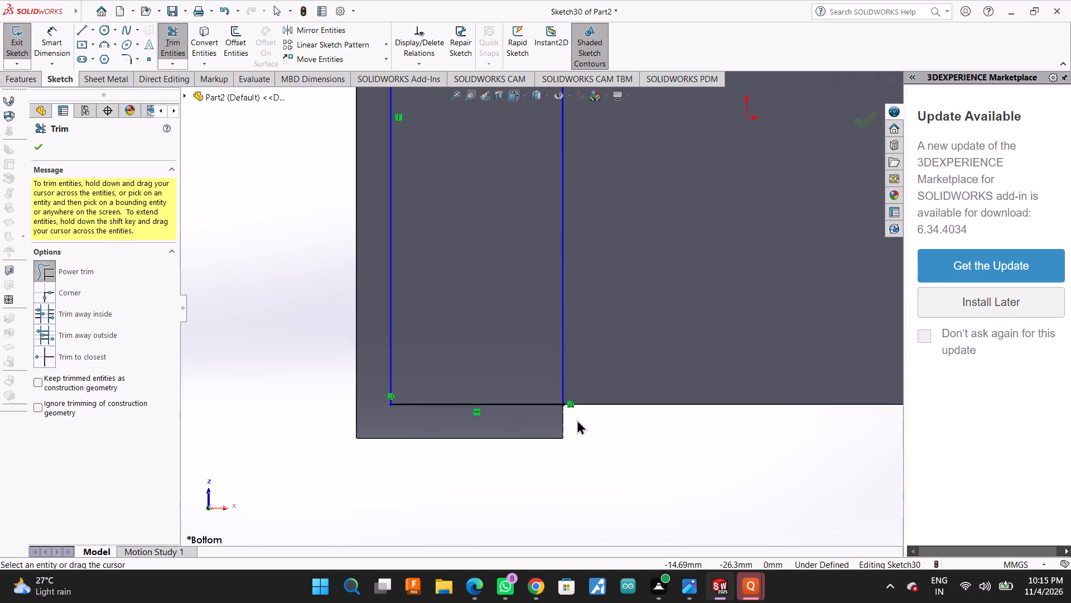
pyautogui.scroll(-3, 576, 420)
pyautogui.scroll(2, 538, 416)
pyautogui.click(35, 150)
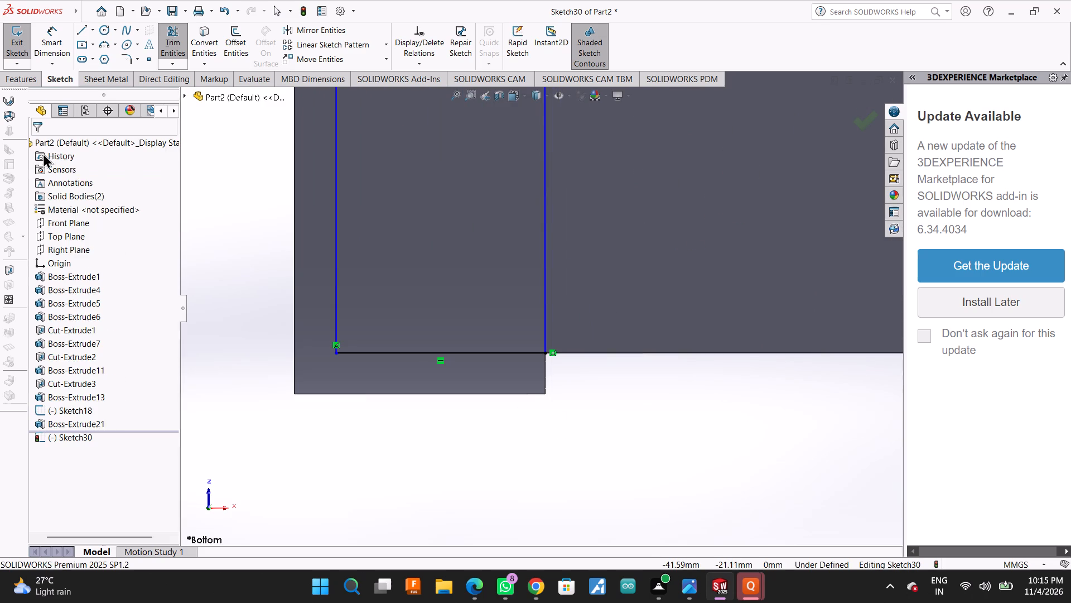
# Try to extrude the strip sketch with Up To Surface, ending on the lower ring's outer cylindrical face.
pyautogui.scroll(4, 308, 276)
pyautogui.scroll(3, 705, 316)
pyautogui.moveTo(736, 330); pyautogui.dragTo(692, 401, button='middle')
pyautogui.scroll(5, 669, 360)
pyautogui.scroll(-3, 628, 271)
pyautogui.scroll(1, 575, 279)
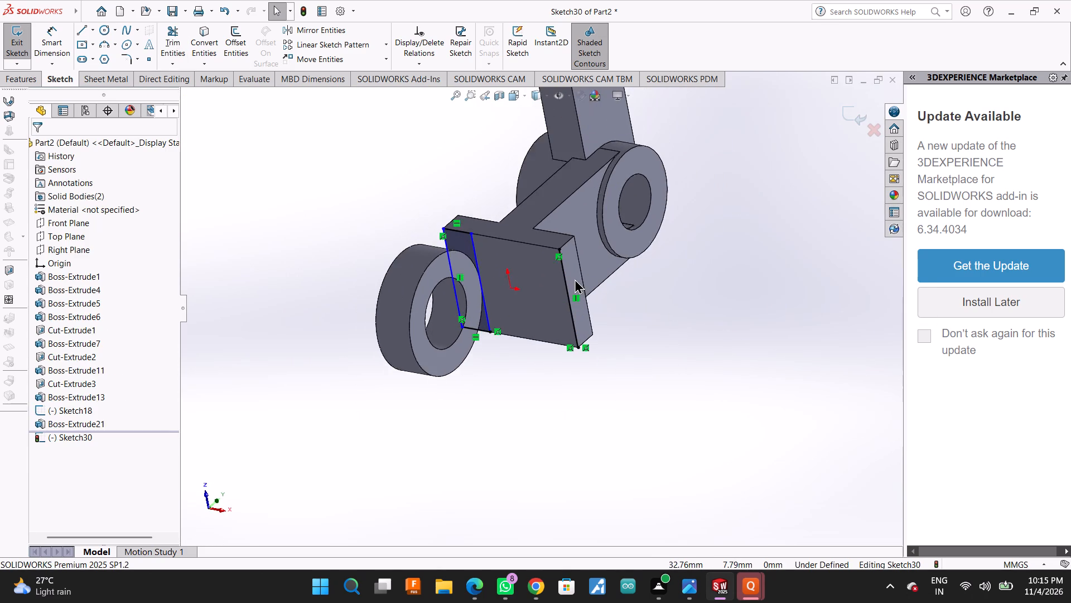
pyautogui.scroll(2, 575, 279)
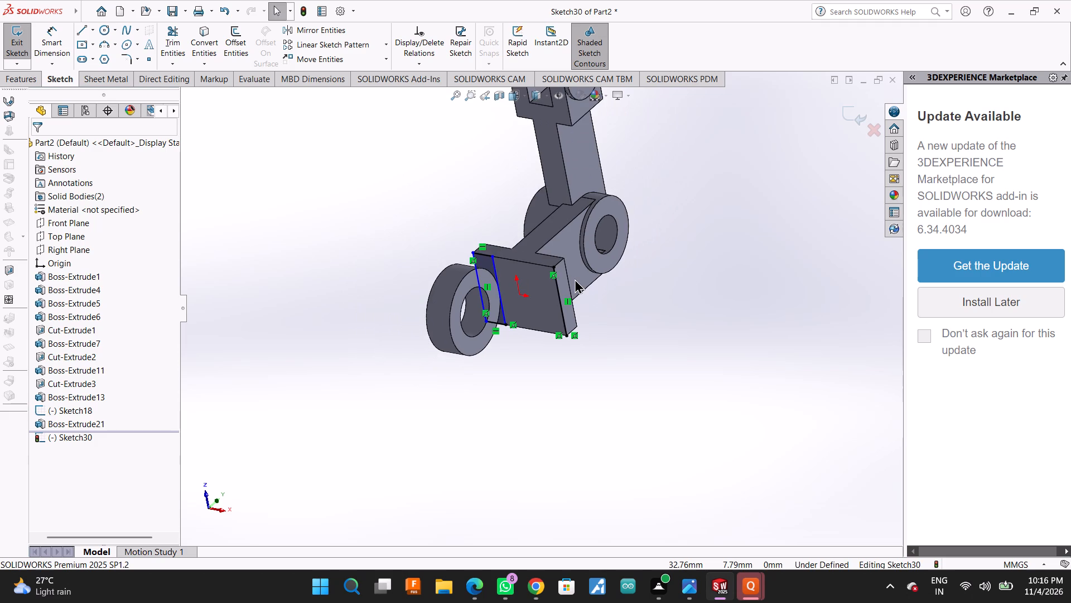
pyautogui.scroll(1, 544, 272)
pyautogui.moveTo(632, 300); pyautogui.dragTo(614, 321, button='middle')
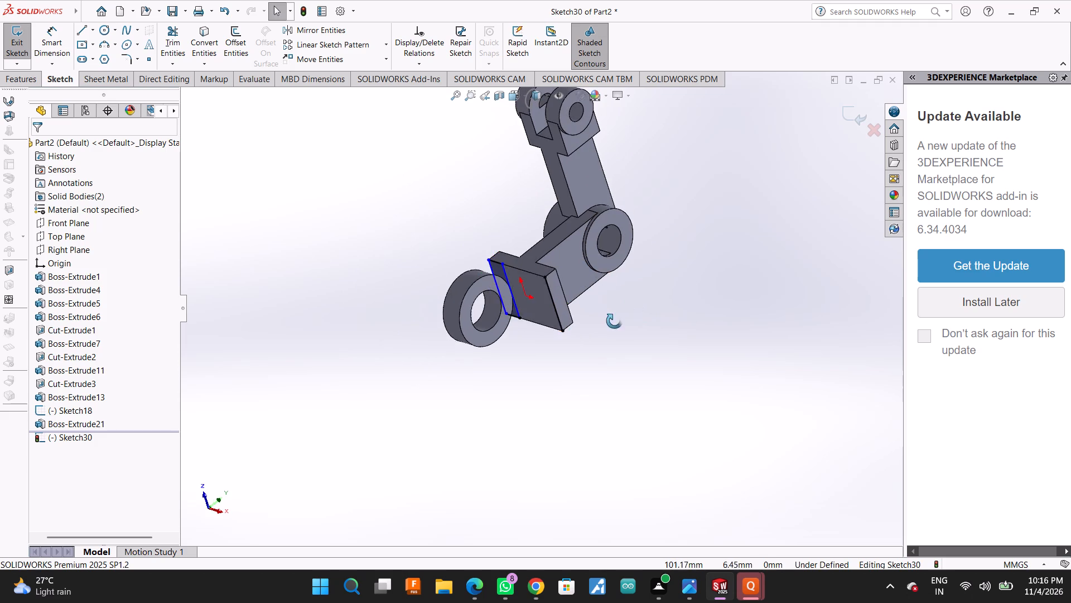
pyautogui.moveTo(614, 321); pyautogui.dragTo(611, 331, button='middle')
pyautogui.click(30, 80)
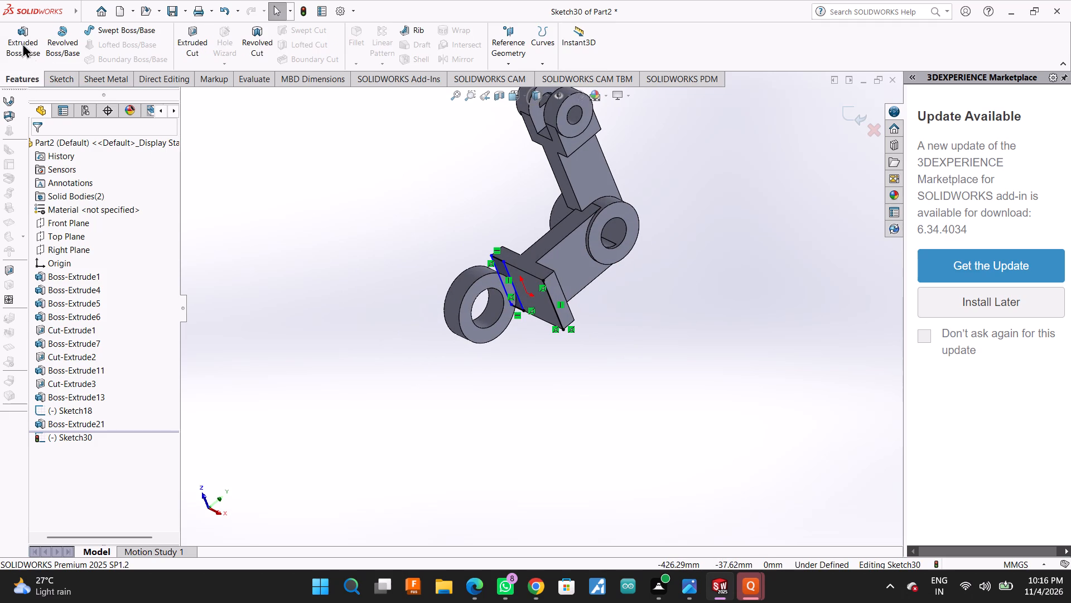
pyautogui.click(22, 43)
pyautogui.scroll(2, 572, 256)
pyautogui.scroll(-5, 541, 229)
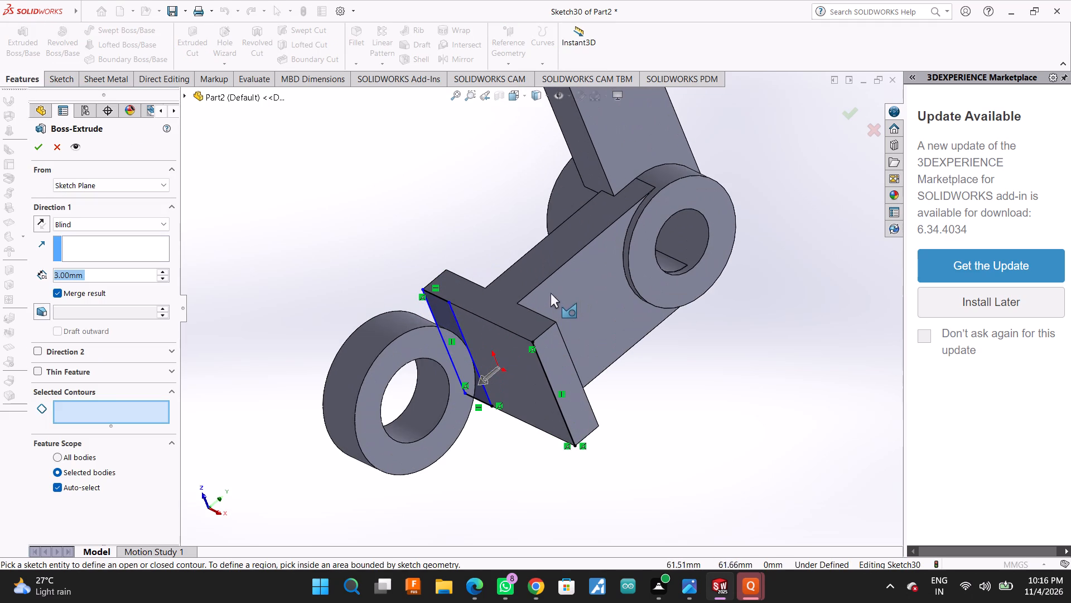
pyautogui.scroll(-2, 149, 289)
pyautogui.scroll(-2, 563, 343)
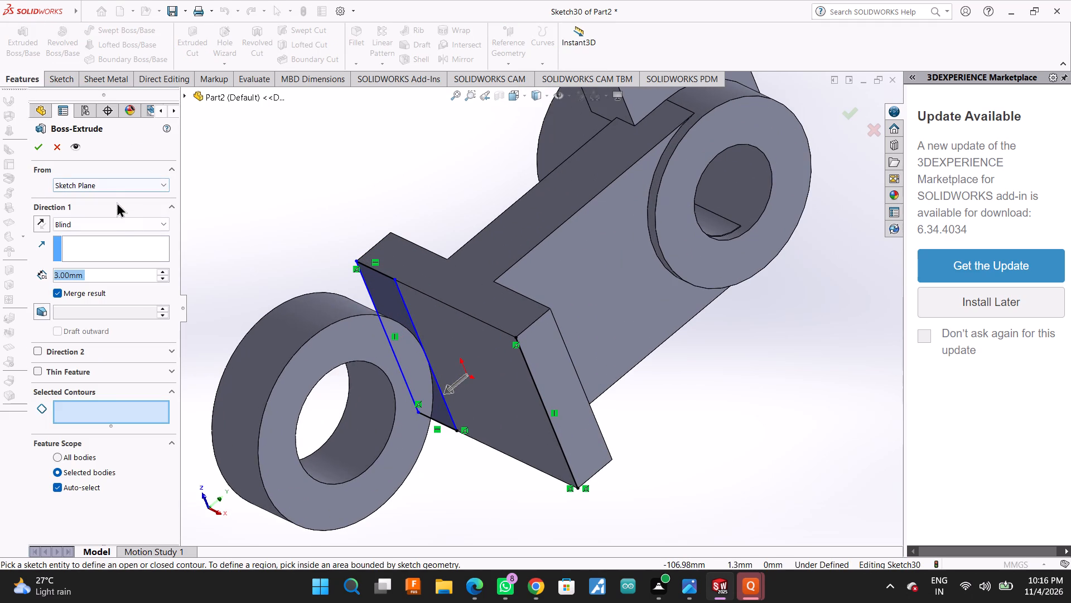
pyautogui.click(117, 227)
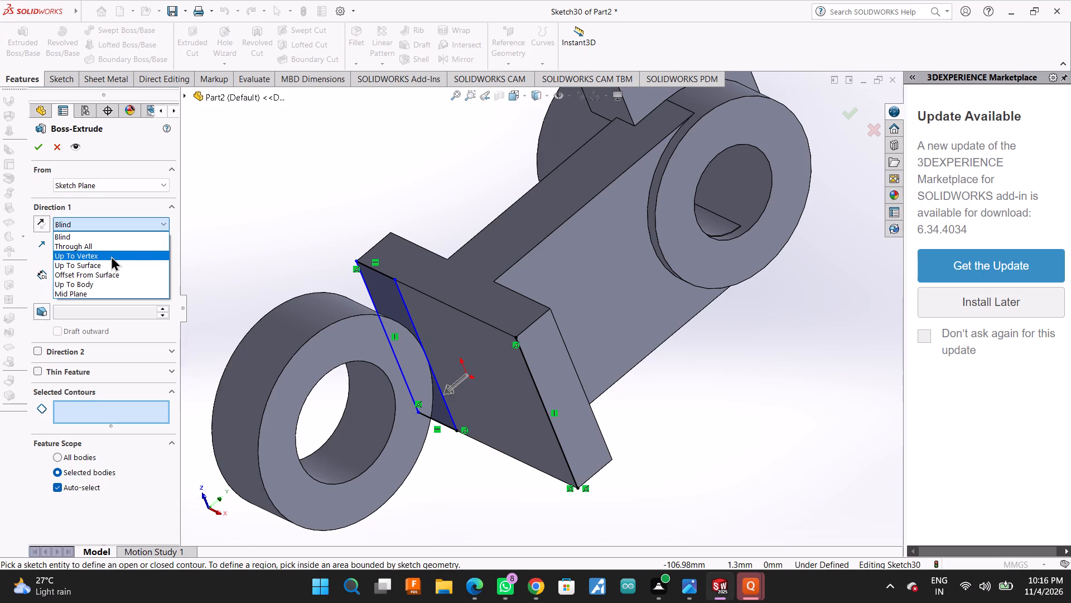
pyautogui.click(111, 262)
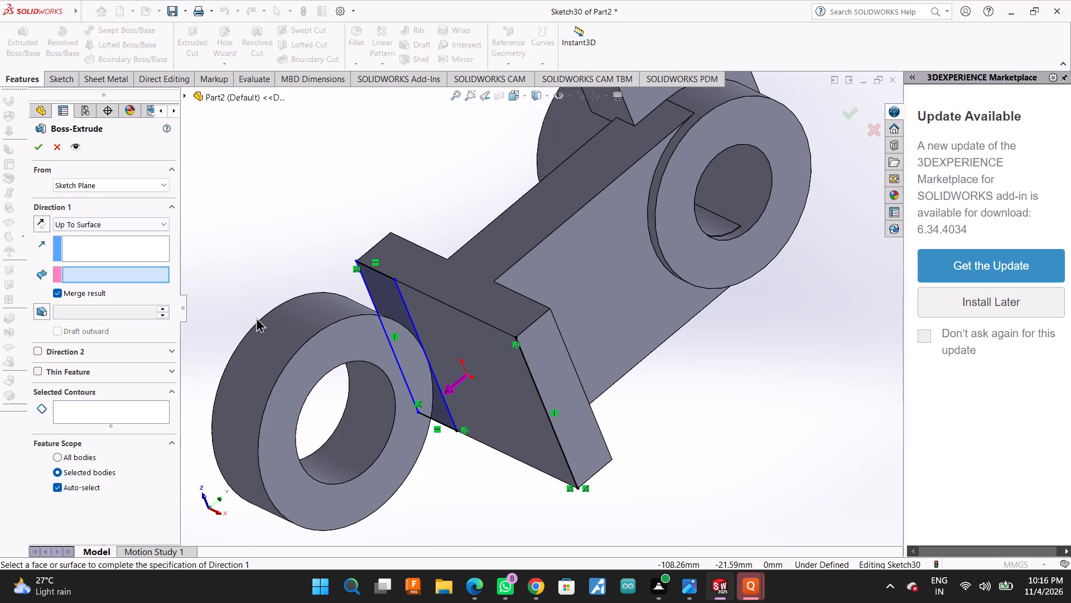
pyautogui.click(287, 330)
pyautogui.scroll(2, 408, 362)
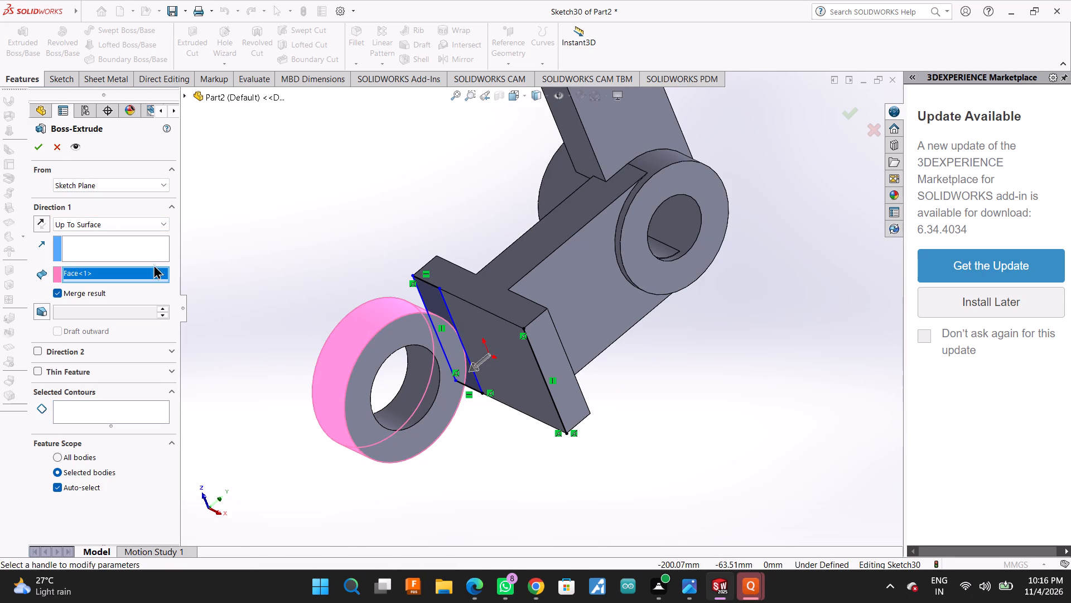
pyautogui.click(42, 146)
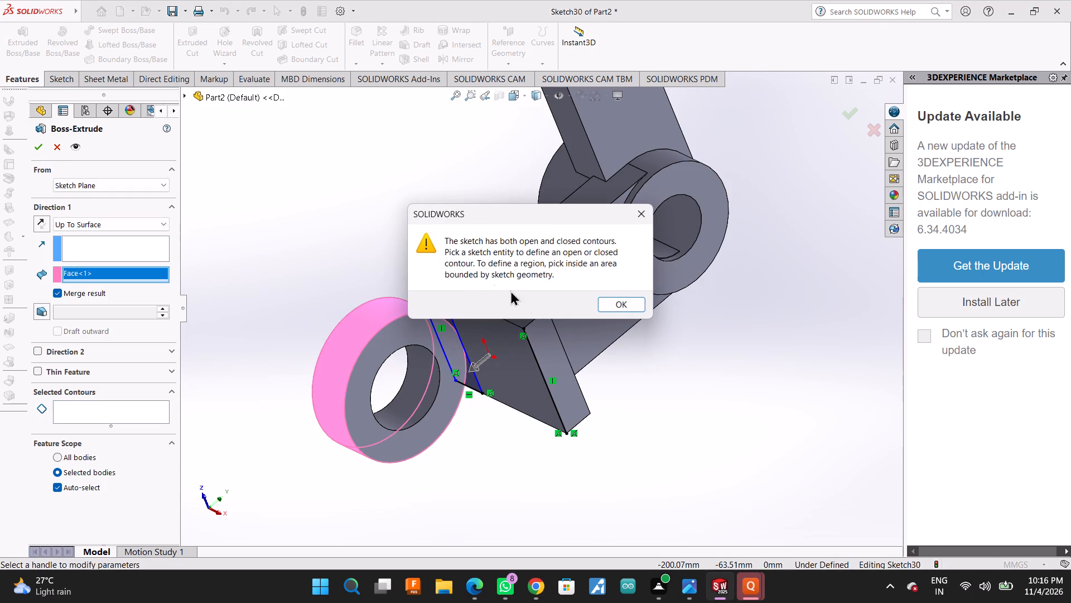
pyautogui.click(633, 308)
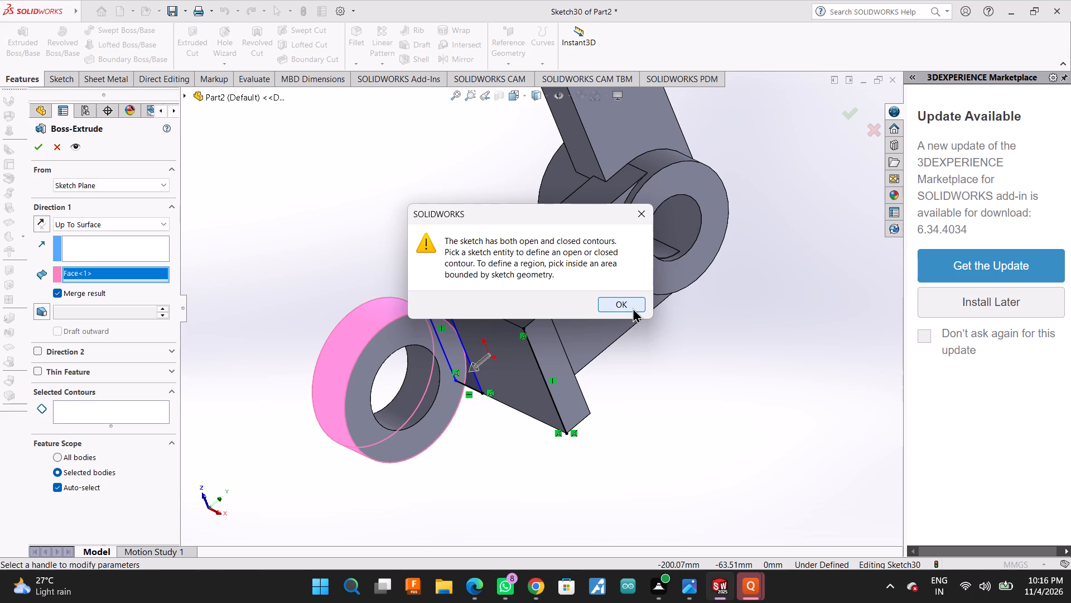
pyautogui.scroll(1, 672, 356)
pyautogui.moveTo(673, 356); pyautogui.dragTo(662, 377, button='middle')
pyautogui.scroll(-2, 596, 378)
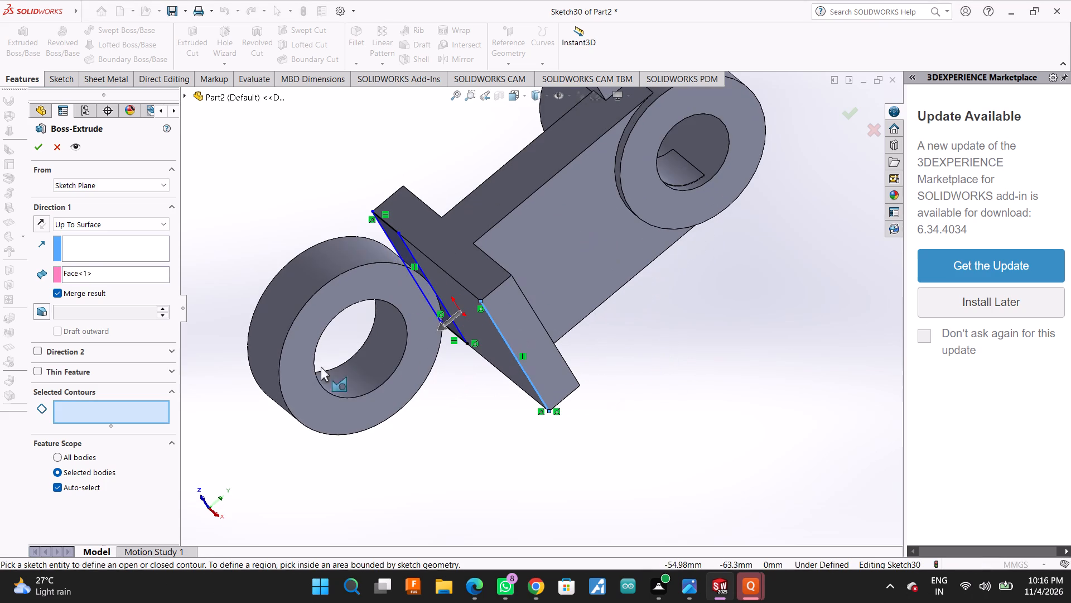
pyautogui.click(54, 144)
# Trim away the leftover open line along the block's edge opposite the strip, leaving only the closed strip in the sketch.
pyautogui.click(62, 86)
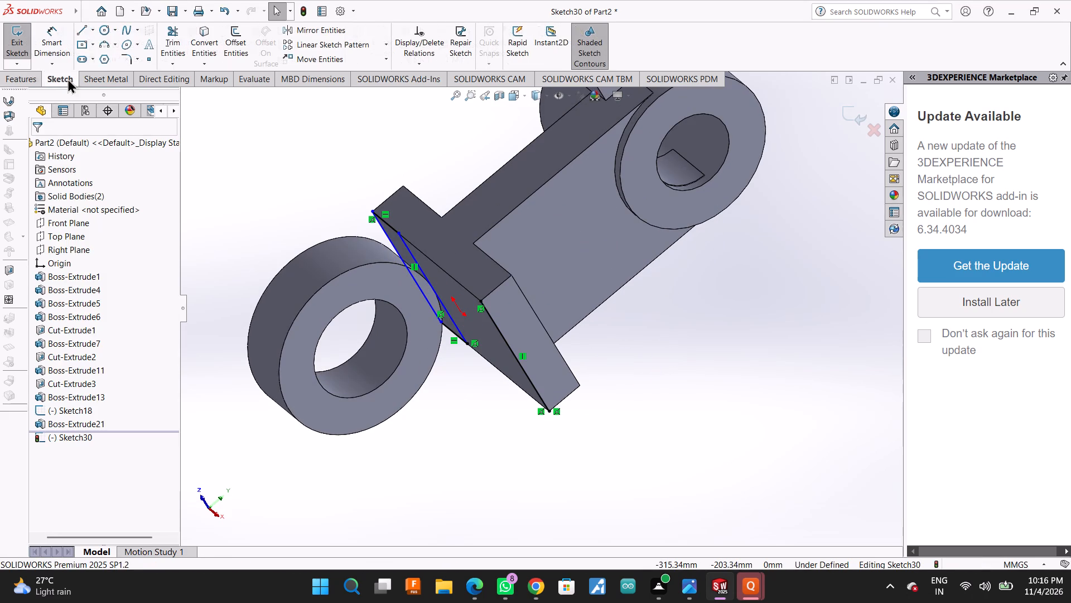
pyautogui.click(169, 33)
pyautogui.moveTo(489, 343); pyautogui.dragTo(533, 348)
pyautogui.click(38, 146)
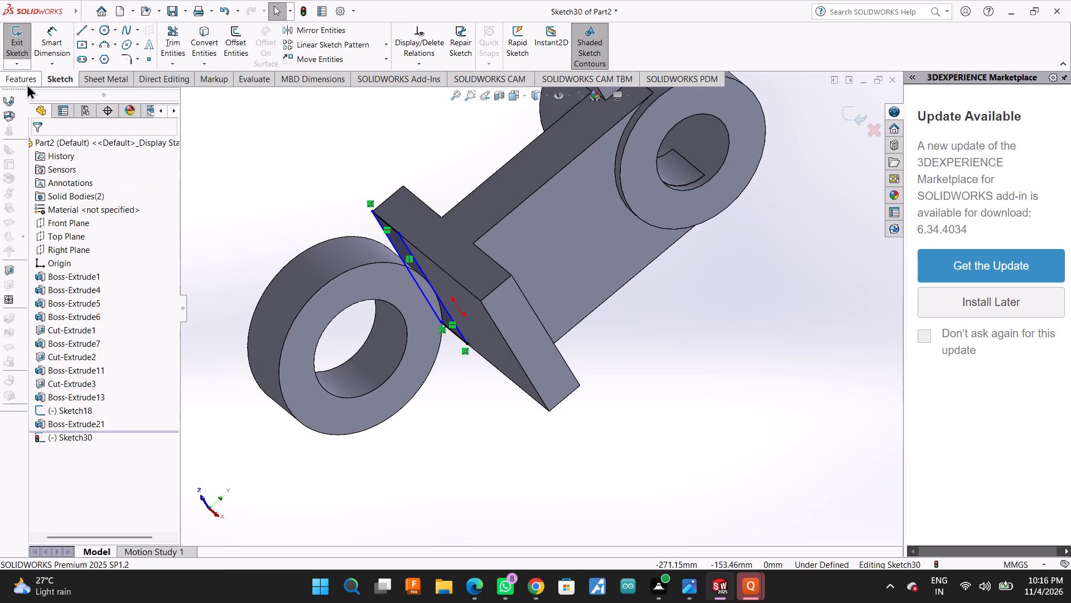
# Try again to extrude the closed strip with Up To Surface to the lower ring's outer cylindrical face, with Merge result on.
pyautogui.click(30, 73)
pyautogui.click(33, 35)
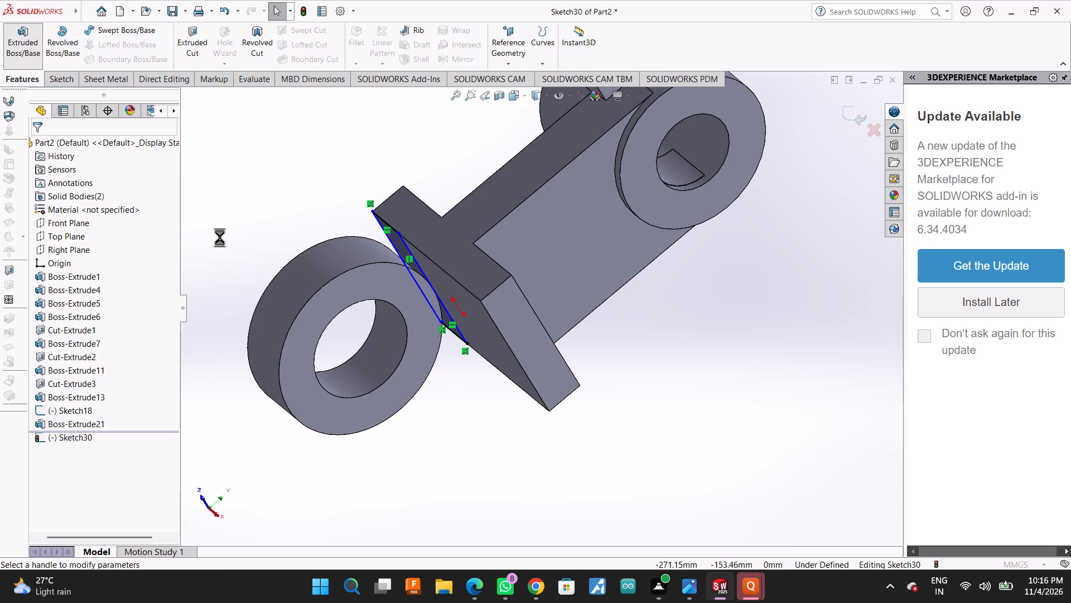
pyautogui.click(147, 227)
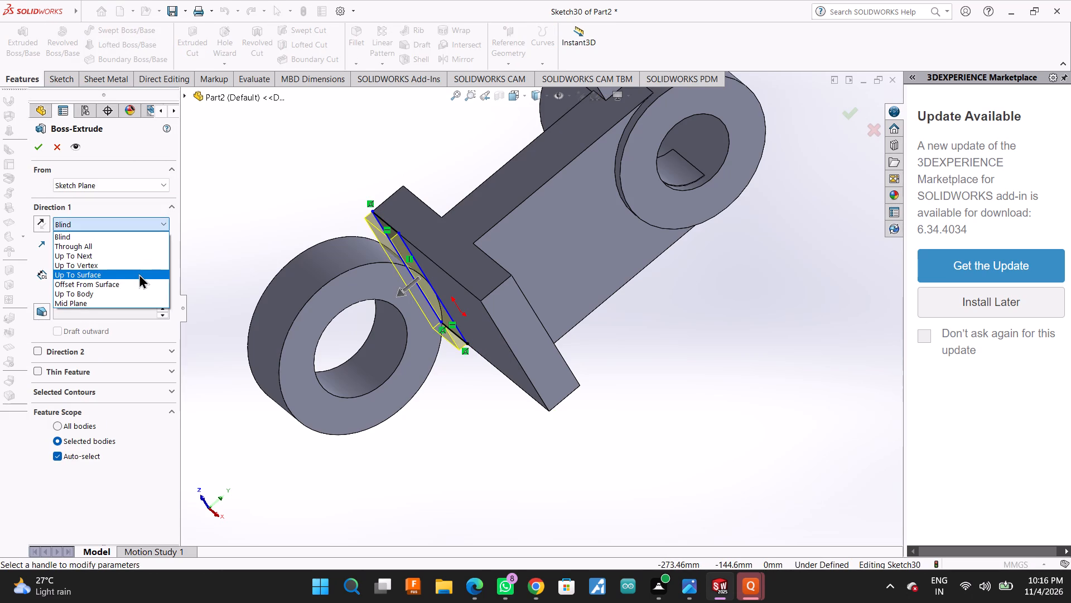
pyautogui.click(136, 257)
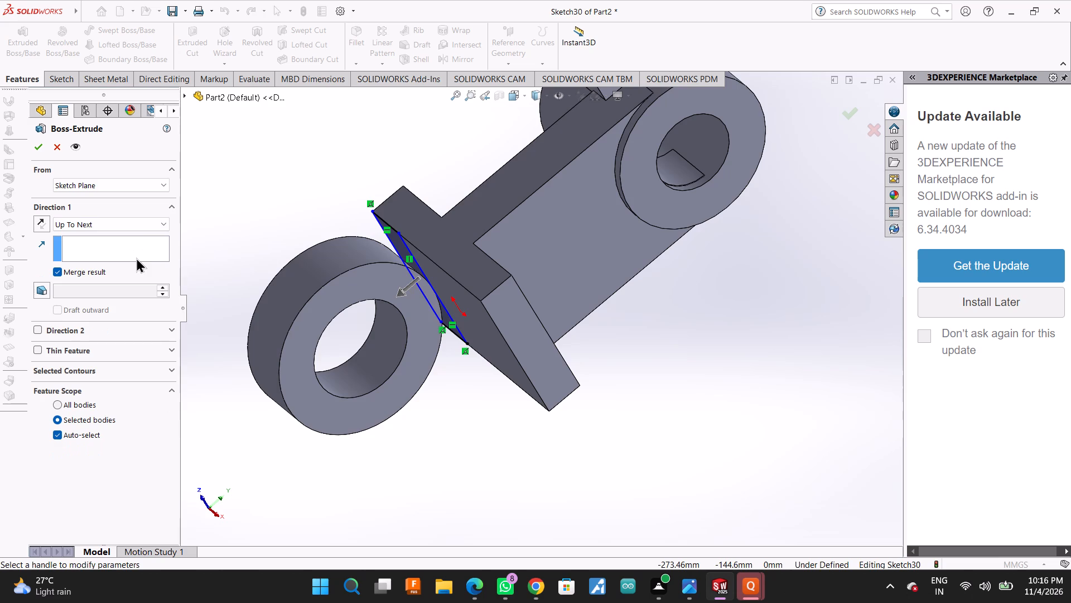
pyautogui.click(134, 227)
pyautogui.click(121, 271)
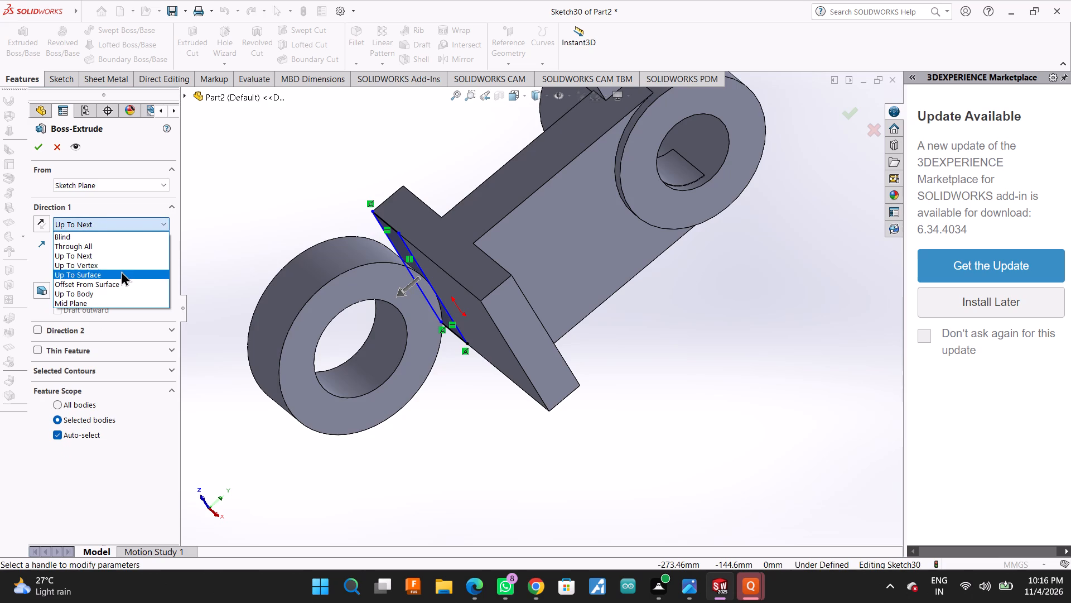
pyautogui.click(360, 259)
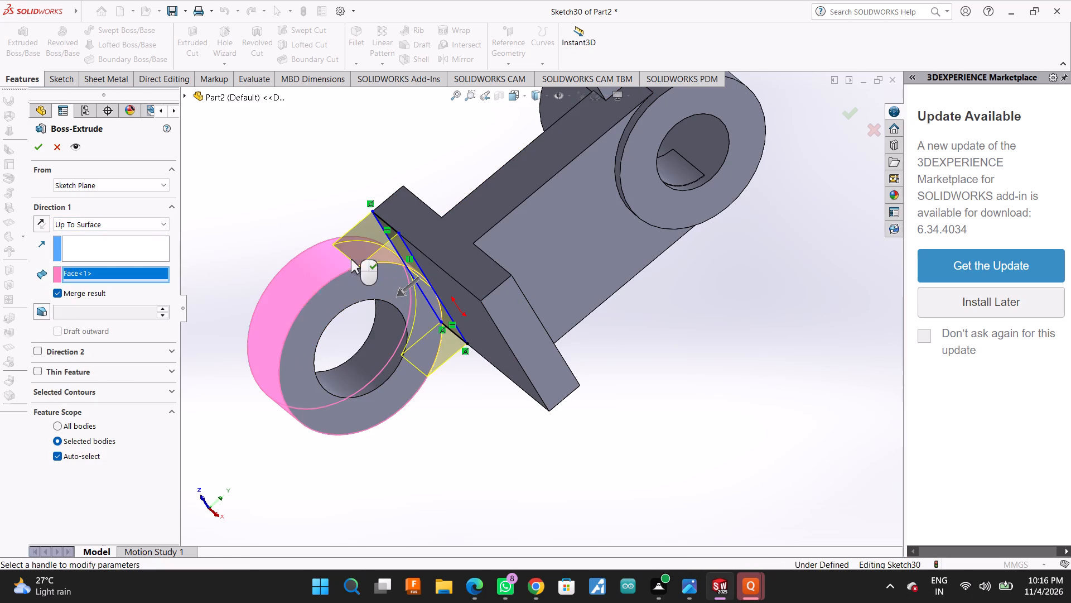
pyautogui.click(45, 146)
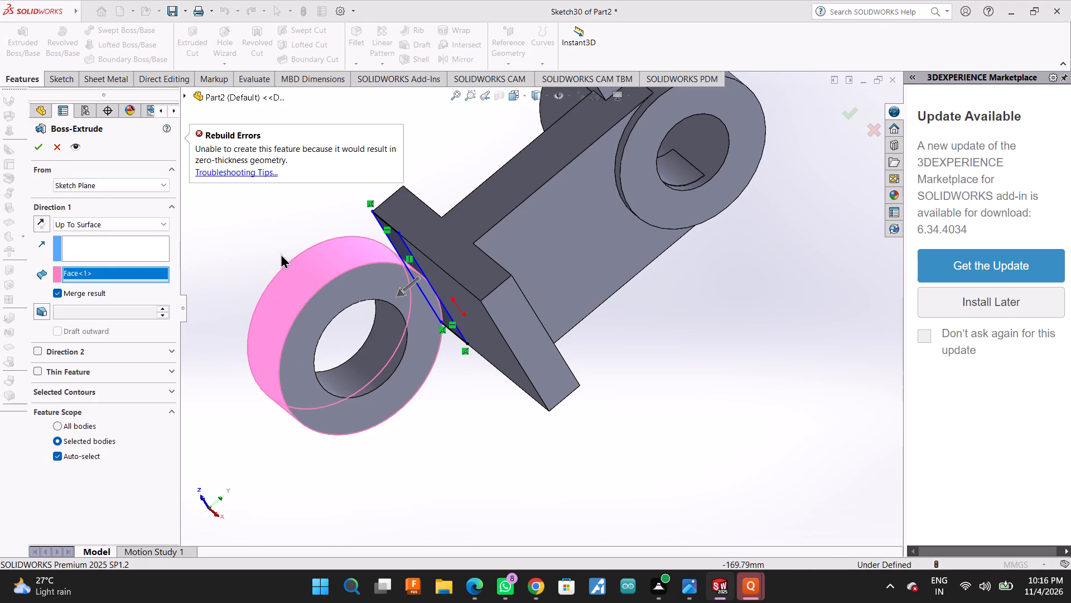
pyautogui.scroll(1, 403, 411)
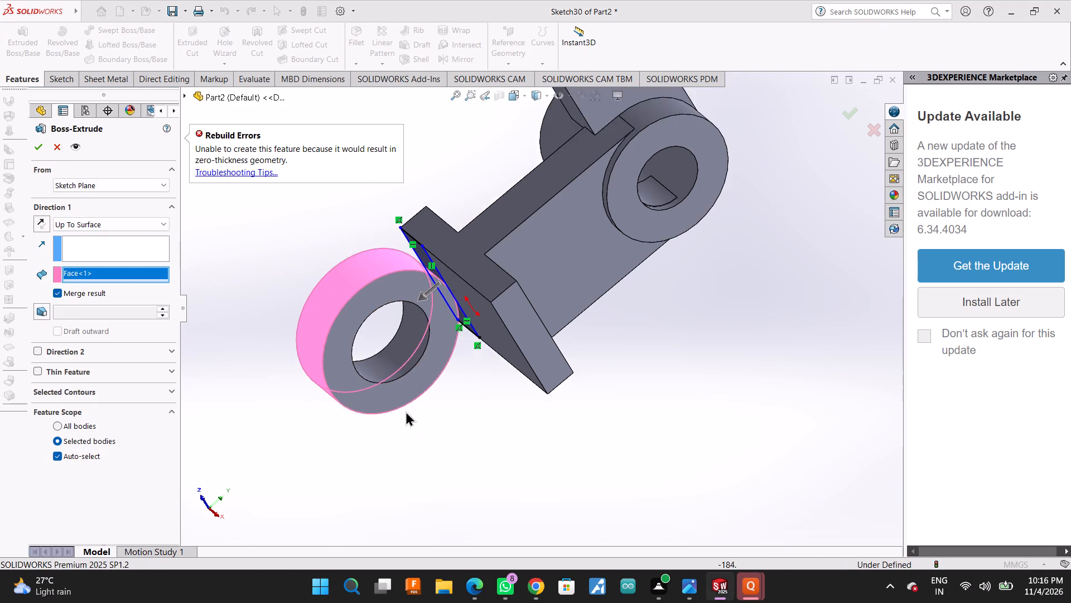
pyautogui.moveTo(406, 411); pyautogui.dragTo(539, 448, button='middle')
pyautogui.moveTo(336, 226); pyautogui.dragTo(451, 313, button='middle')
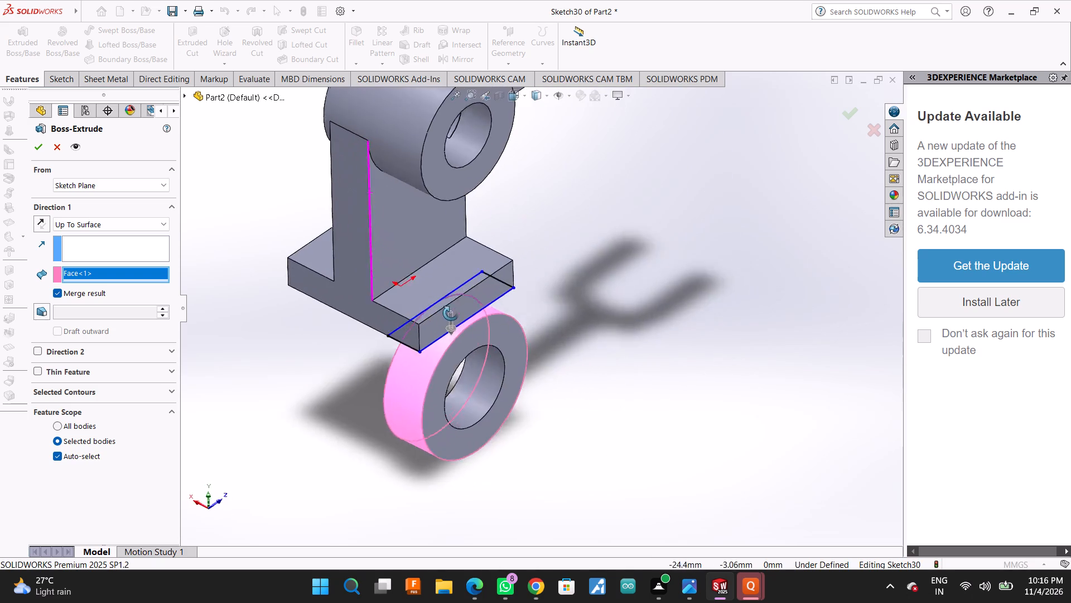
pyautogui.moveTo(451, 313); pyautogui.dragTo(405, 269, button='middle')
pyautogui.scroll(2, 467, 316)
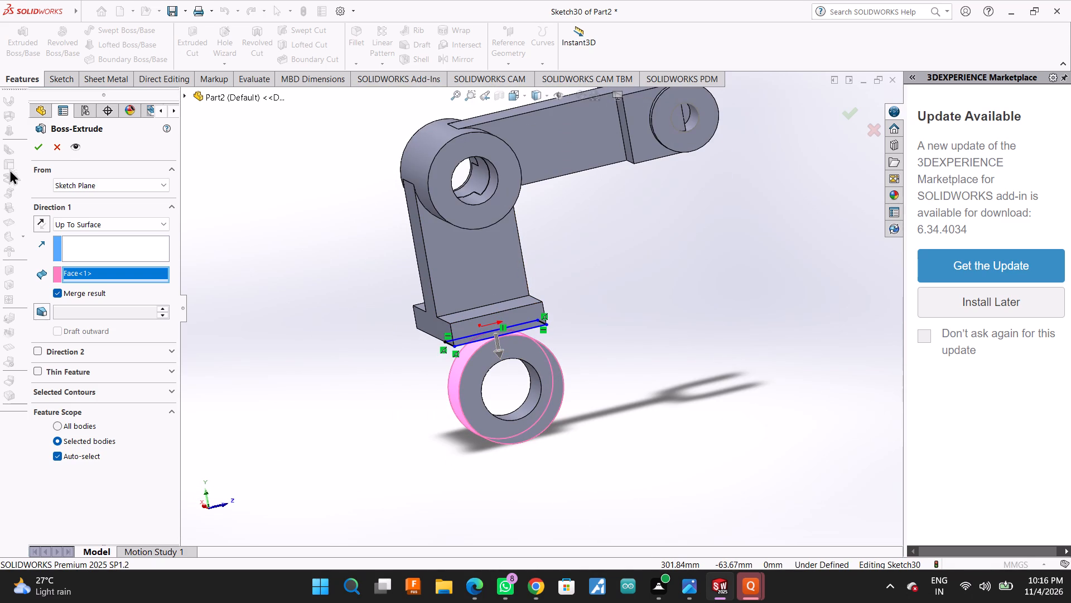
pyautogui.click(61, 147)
# Undo all the trims and lines in the sketch on the end block's underside, back to an empty sketch.
pyautogui.click(49, 77)
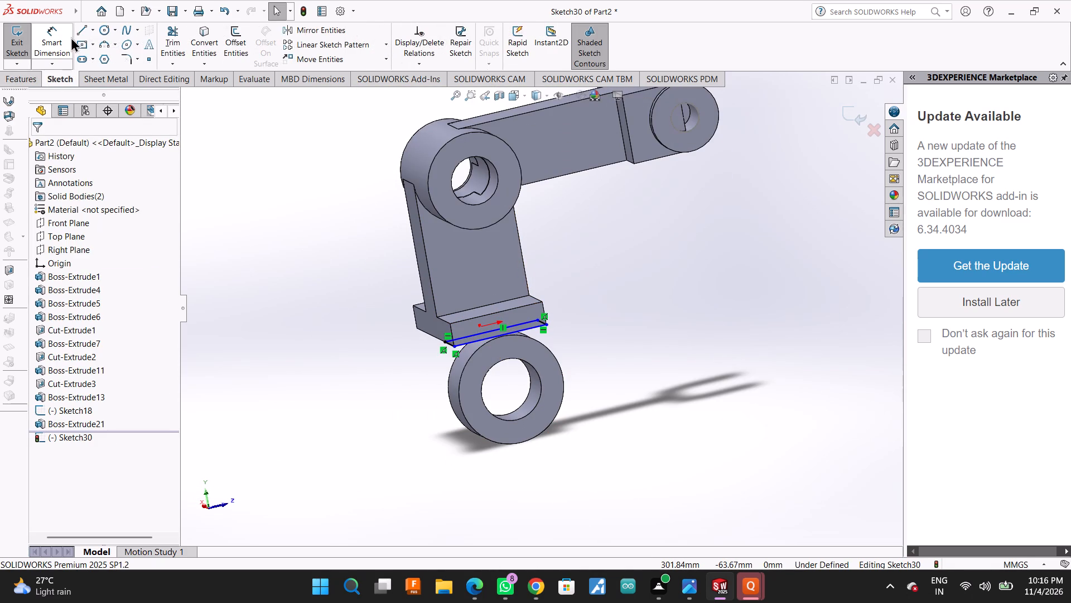
pyautogui.click(78, 31)
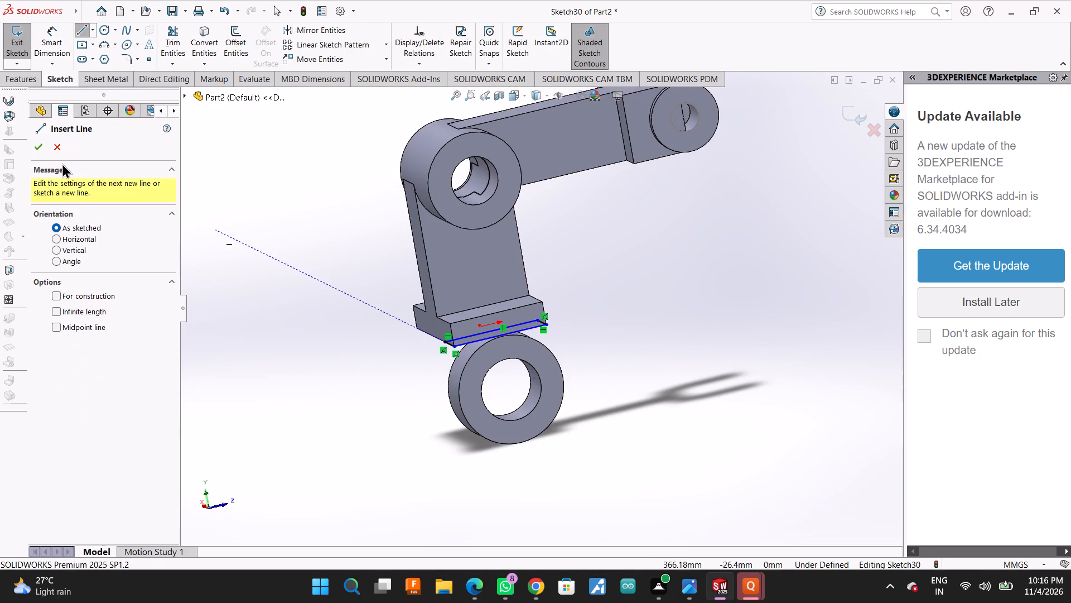
pyautogui.press('Escape')
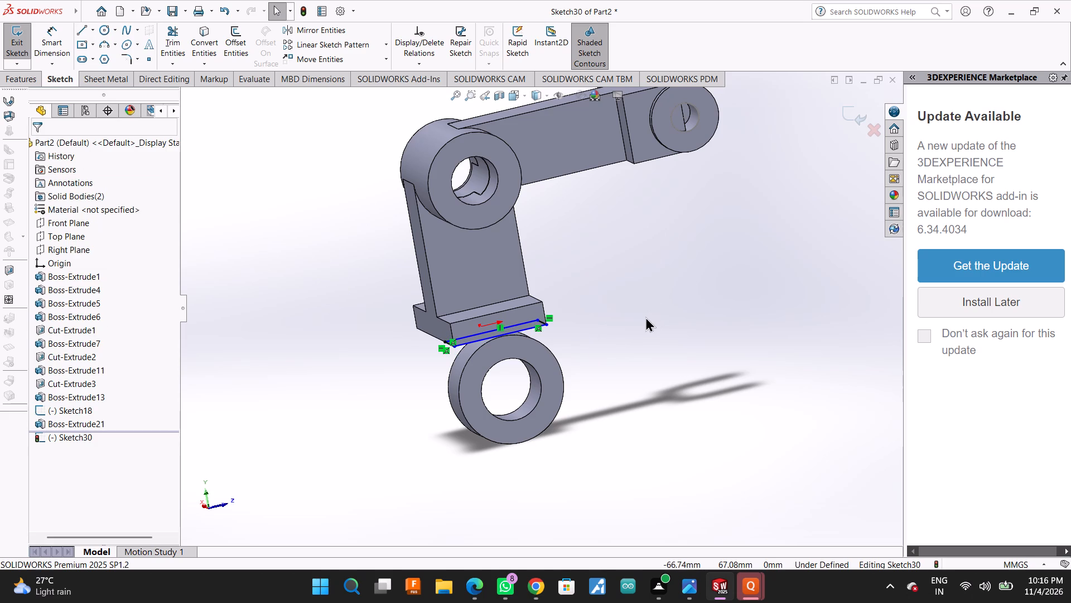
pyautogui.hotkey('ctrl', 'z')
pyautogui.hotkey('ctrl', 'z')
pyautogui.hotkey('ctrl', 'z')
pyautogui.hotkey('ctrl', 'z')
pyautogui.hotkey('ctrl', 'z')
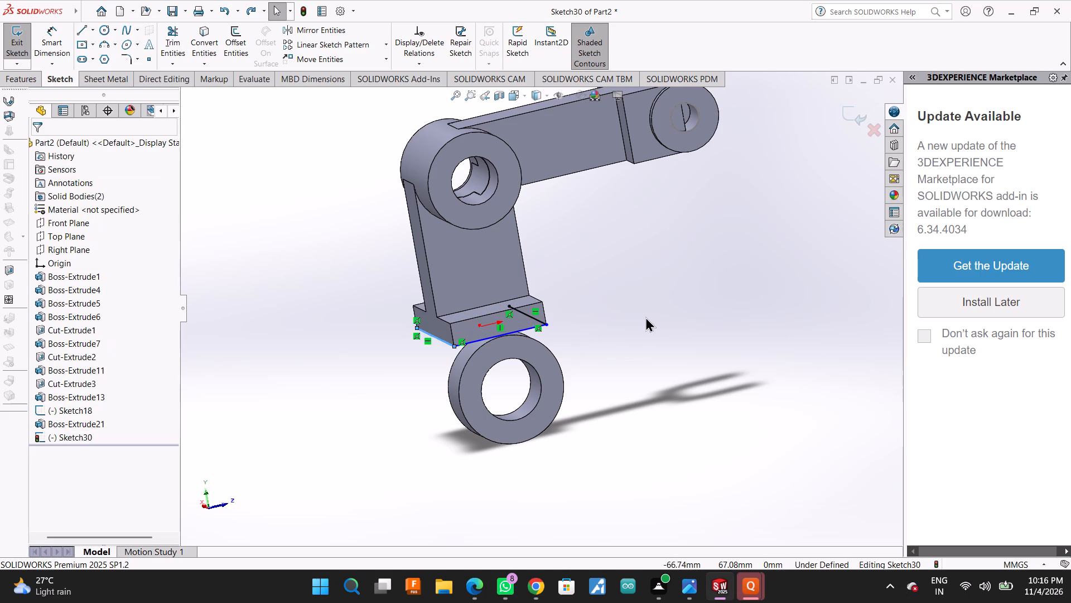
pyautogui.hotkey('ctrl', 'z')
pyautogui.hotkey('ctrl', 'z')
# Exit the empty underside sketch and open a new sketch on the end block's narrow side face above the lower ring.
pyautogui.moveTo(645, 317); pyautogui.dragTo(609, 328, button='middle')
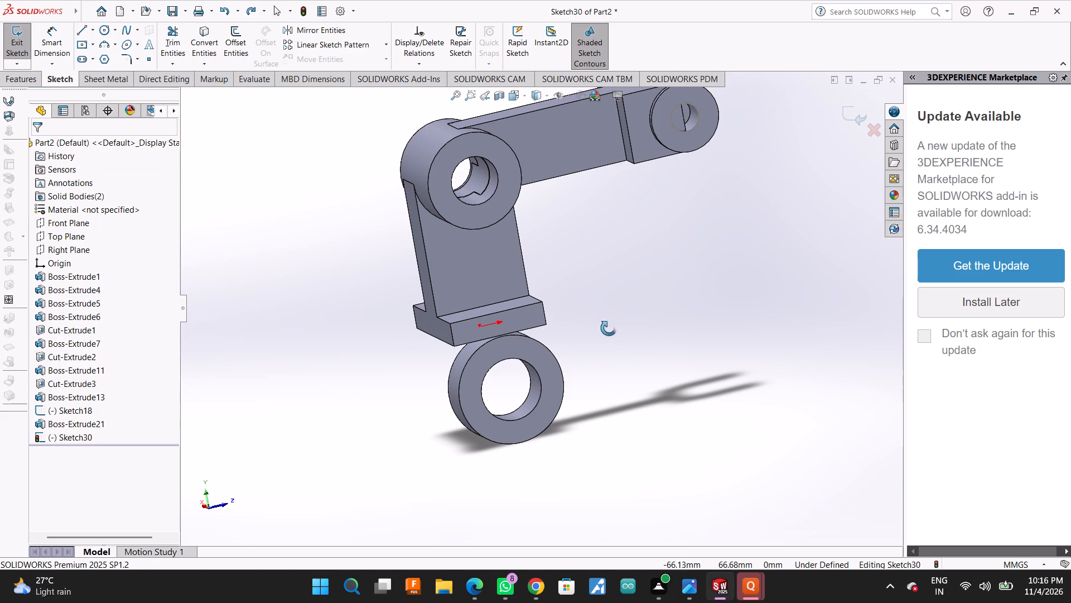
pyautogui.moveTo(609, 328); pyautogui.dragTo(591, 336, button='middle')
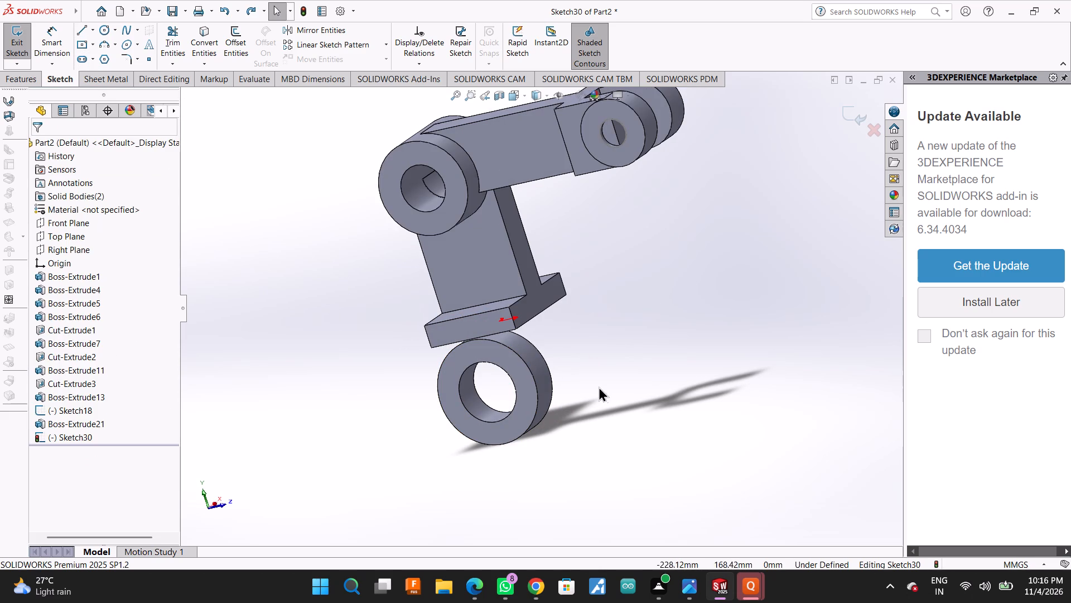
pyautogui.moveTo(647, 416); pyautogui.dragTo(686, 329, button='middle')
pyautogui.click(484, 292)
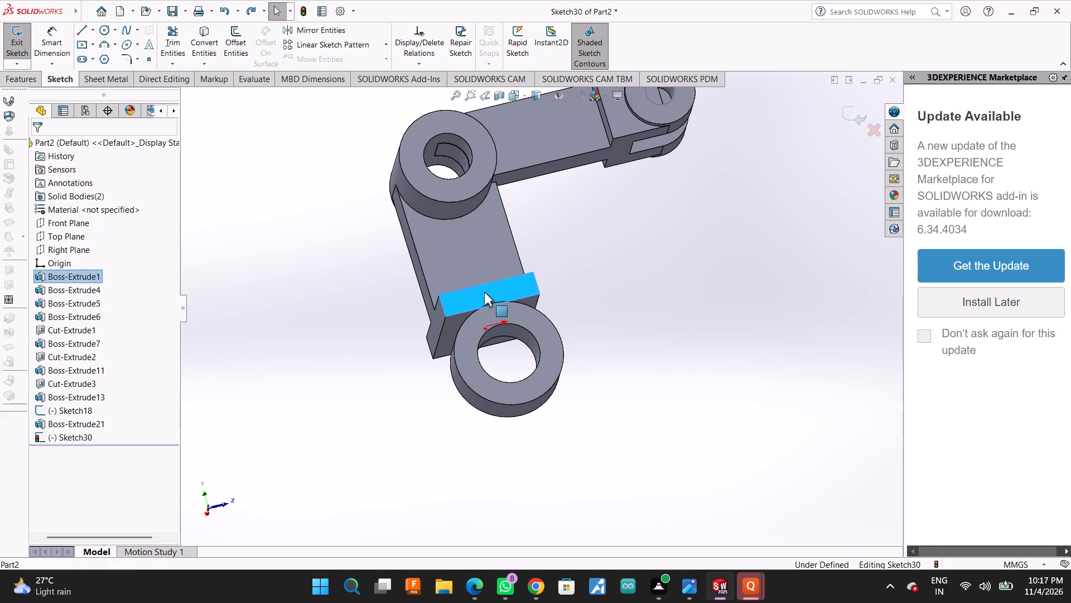
pyautogui.click(852, 112)
pyautogui.click(514, 296)
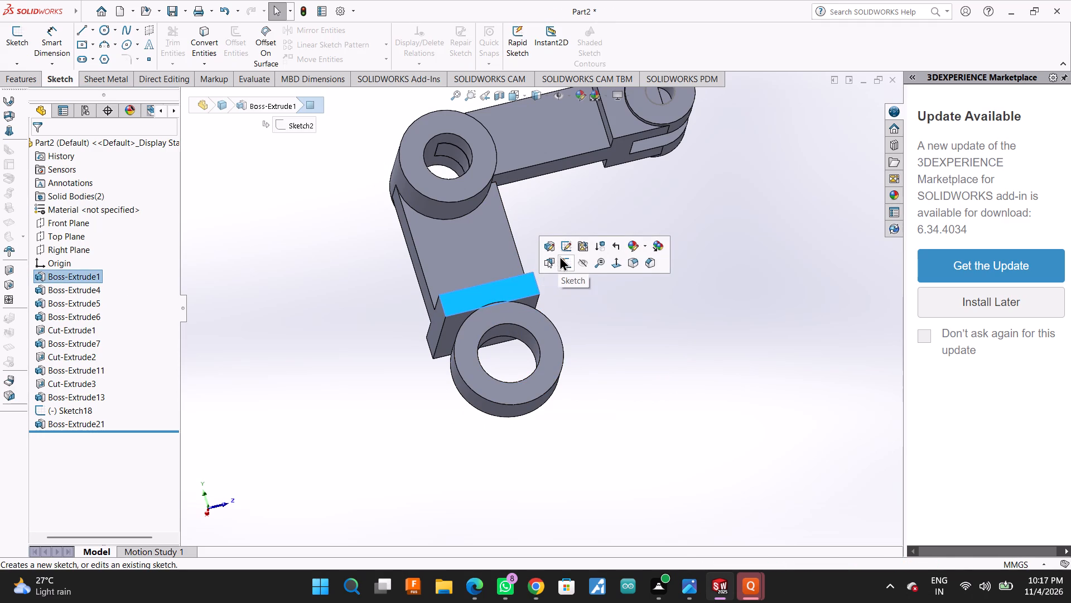
pyautogui.click(559, 256)
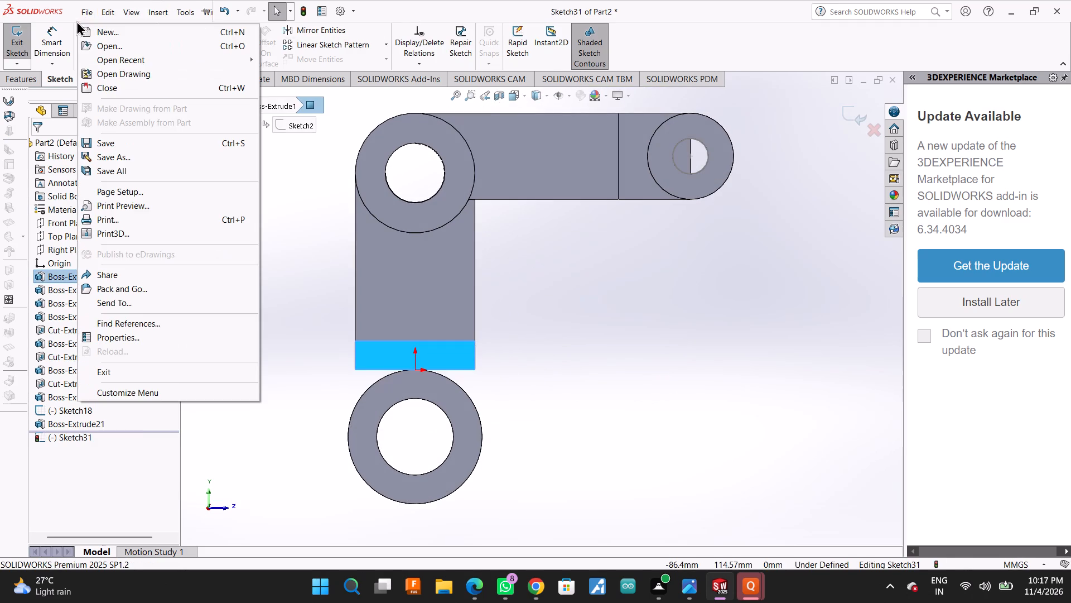
# Draw a 40 mm vertical line from the corner of the block's side face down to the lower ring's centre level.
pyautogui.click(774, 38)
pyautogui.click(74, 32)
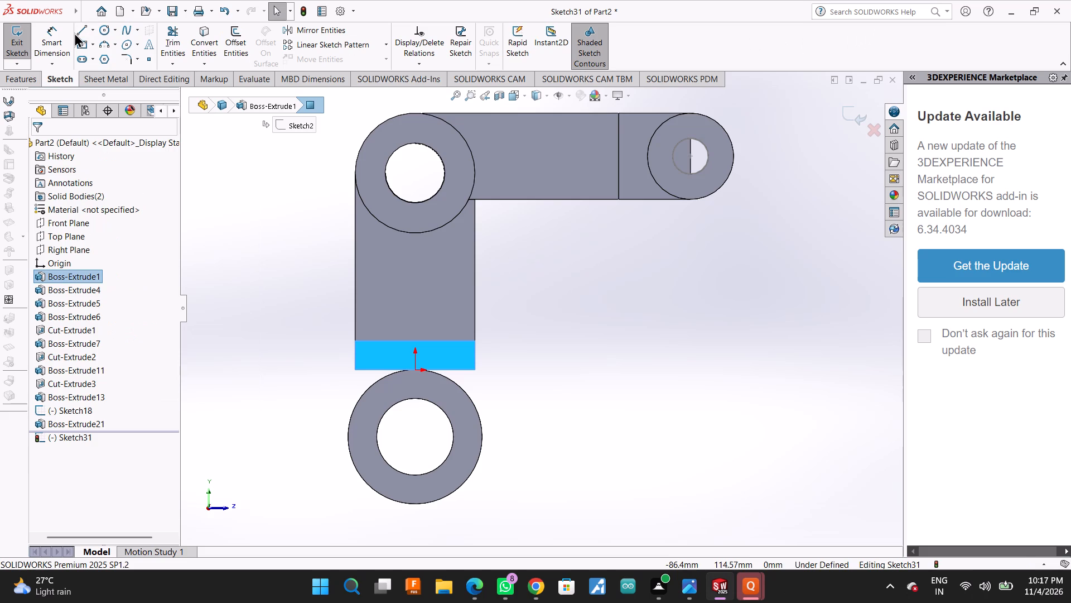
pyautogui.click(78, 32)
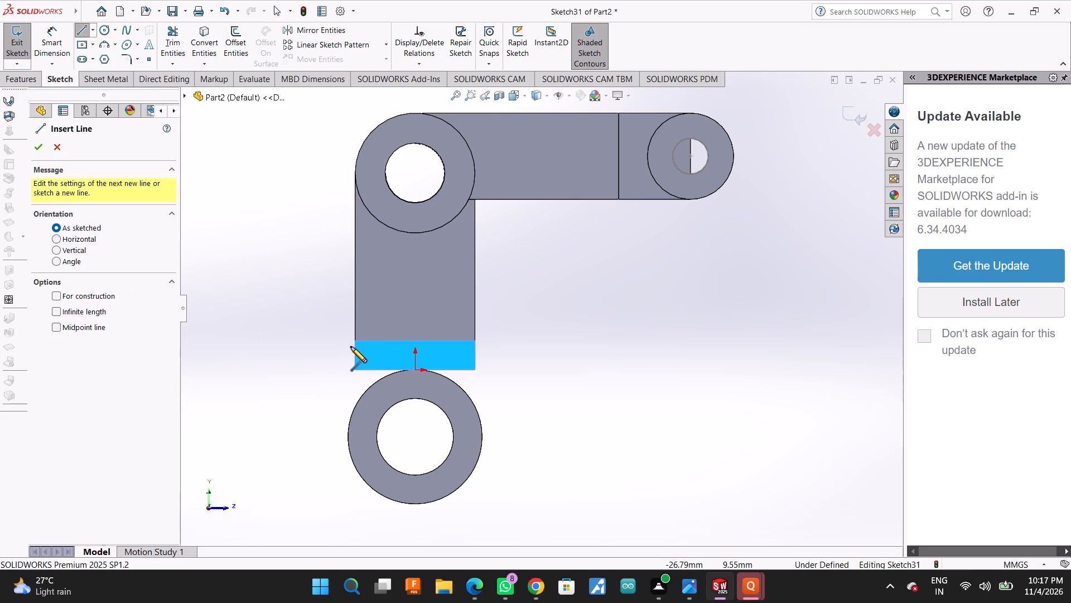
pyautogui.click(354, 340)
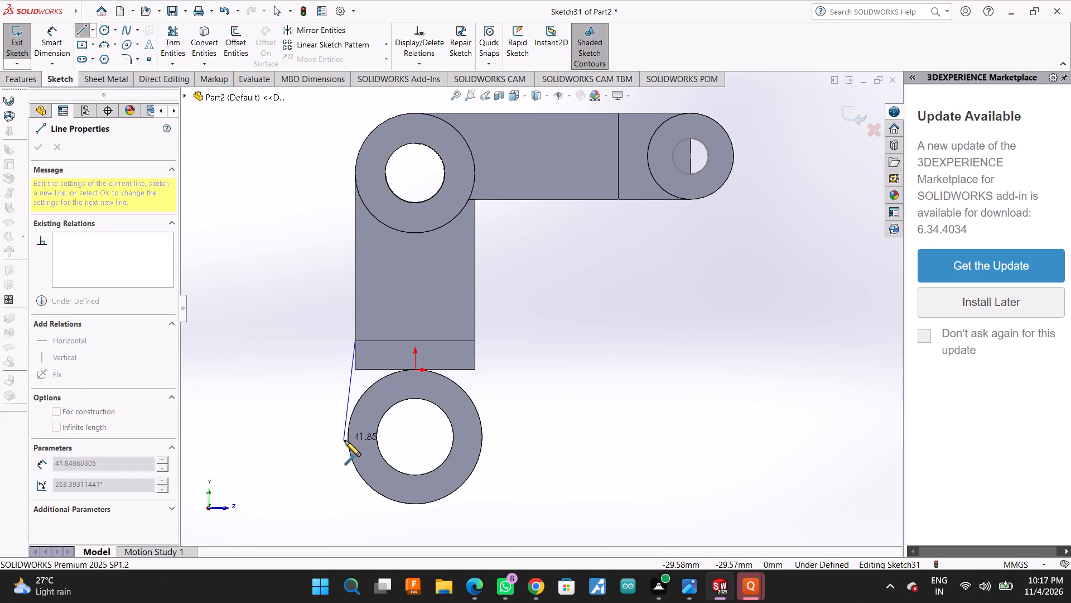
pyautogui.scroll(-1, 349, 440)
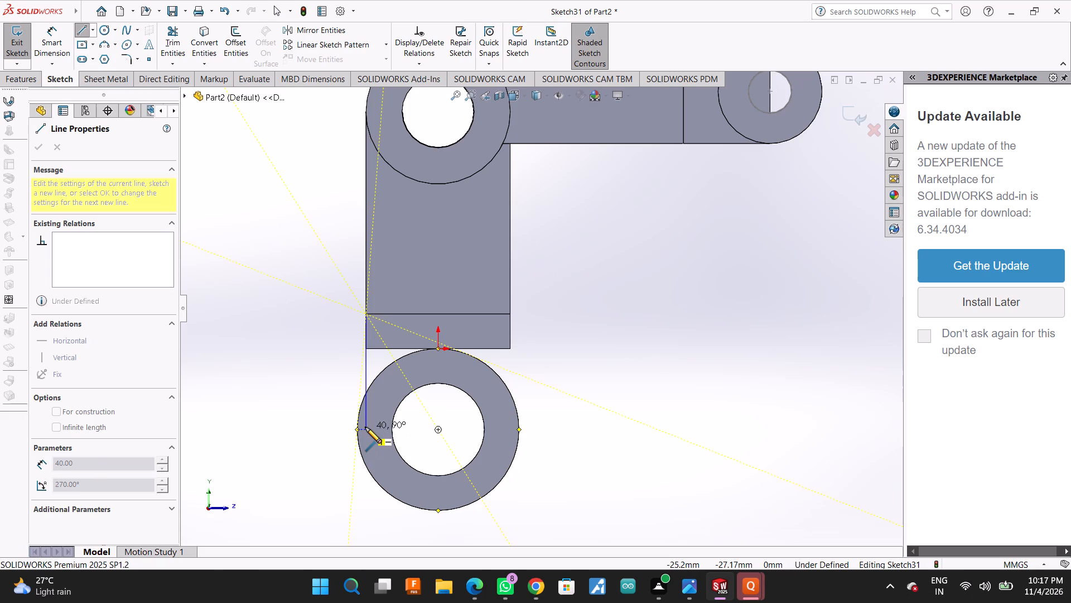
pyautogui.click(365, 427)
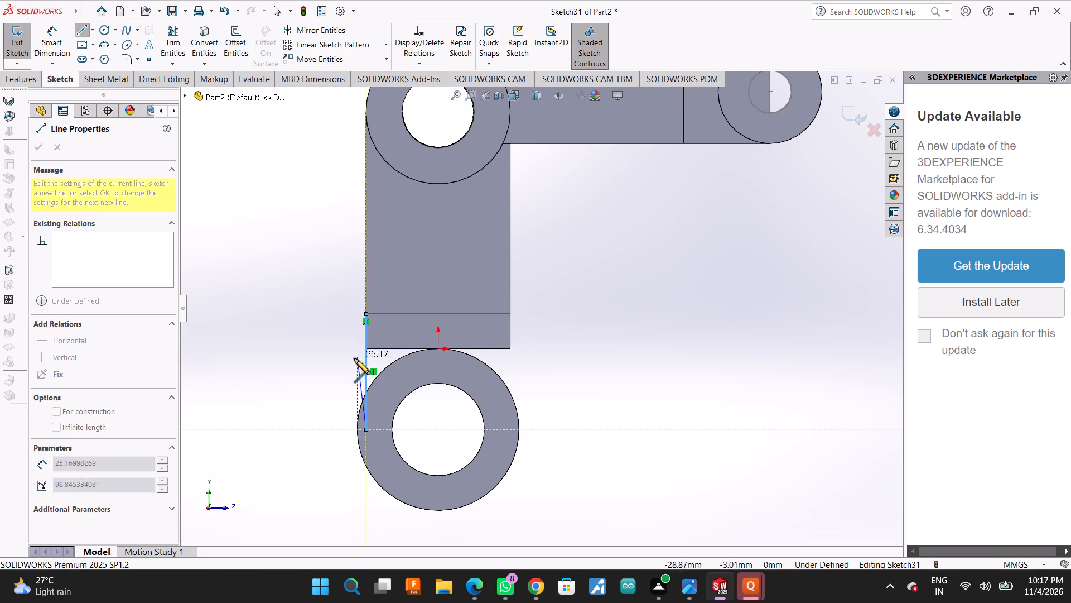
pyautogui.press('Escape')
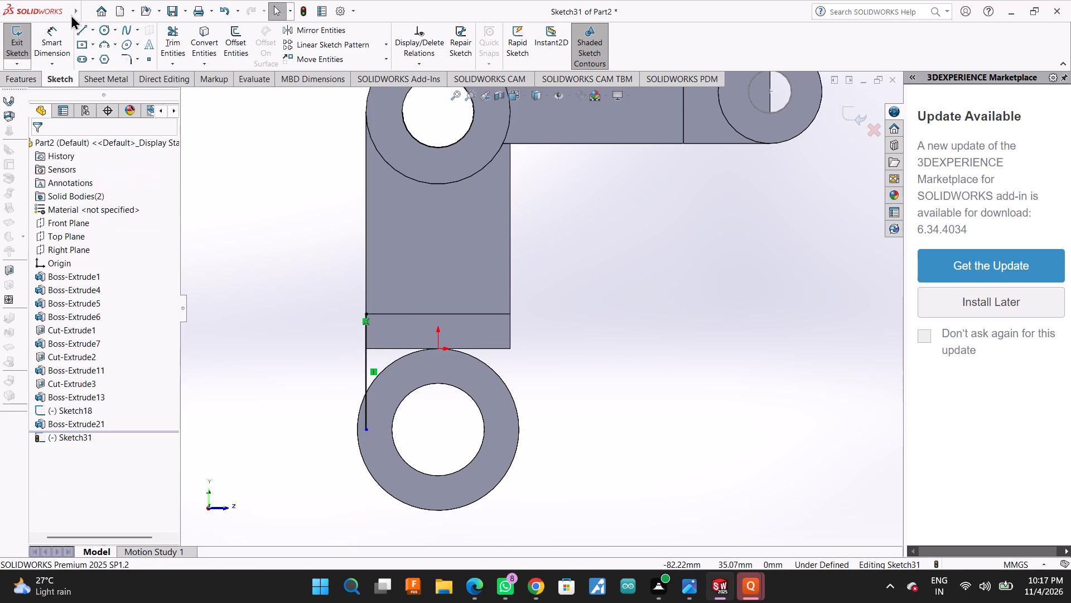
# Complete the 50 × 40 mm rectangle with a line along the block's upper edge, the opposite vertical and a closing line through the ring's centre.
pyautogui.click(641, 27)
pyautogui.click(87, 35)
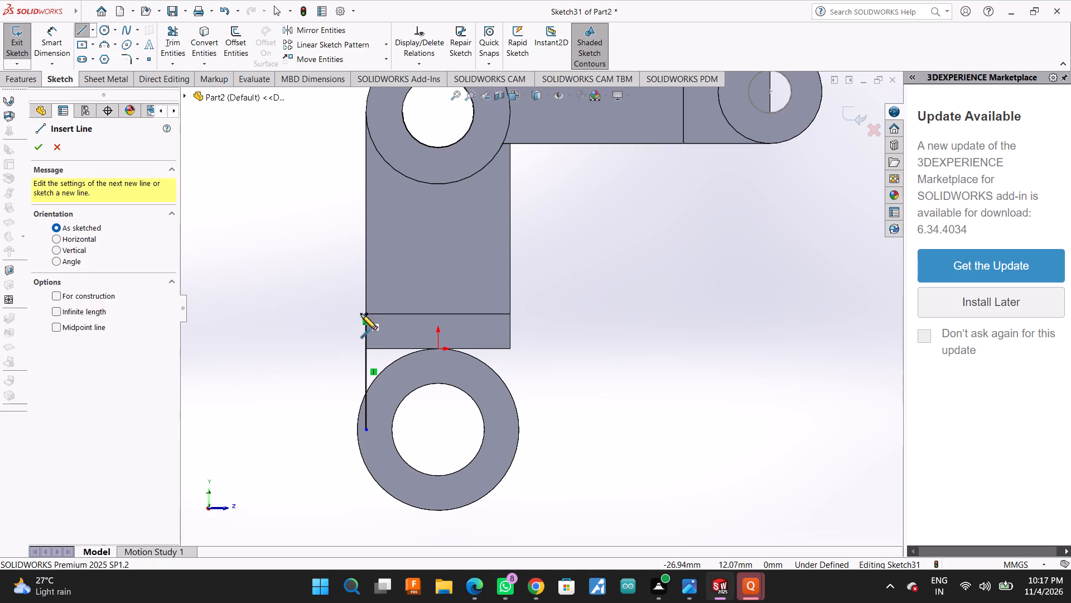
pyautogui.click(366, 314)
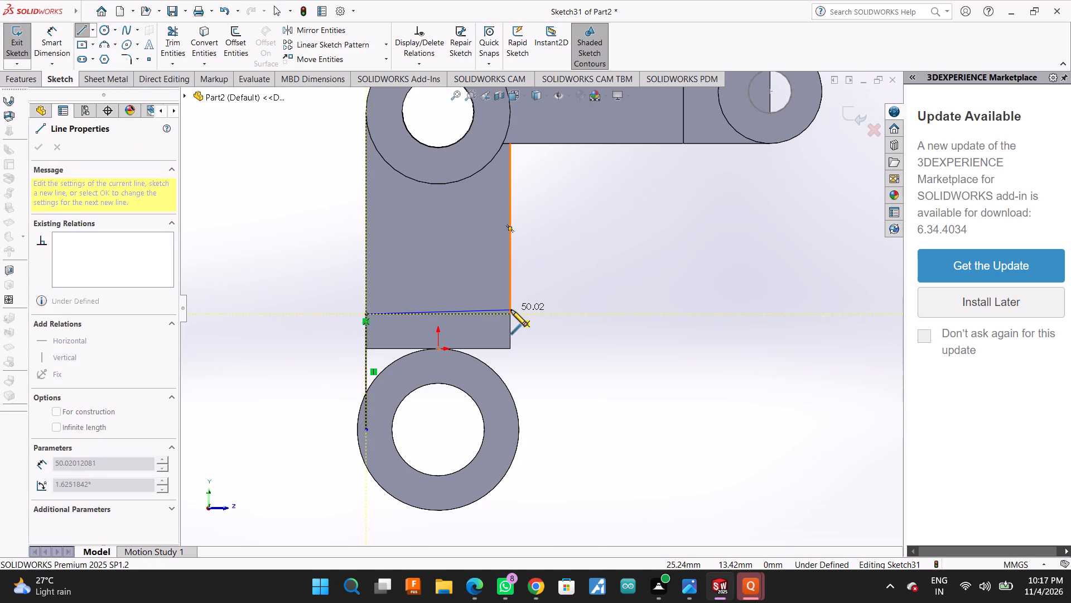
pyautogui.click(510, 313)
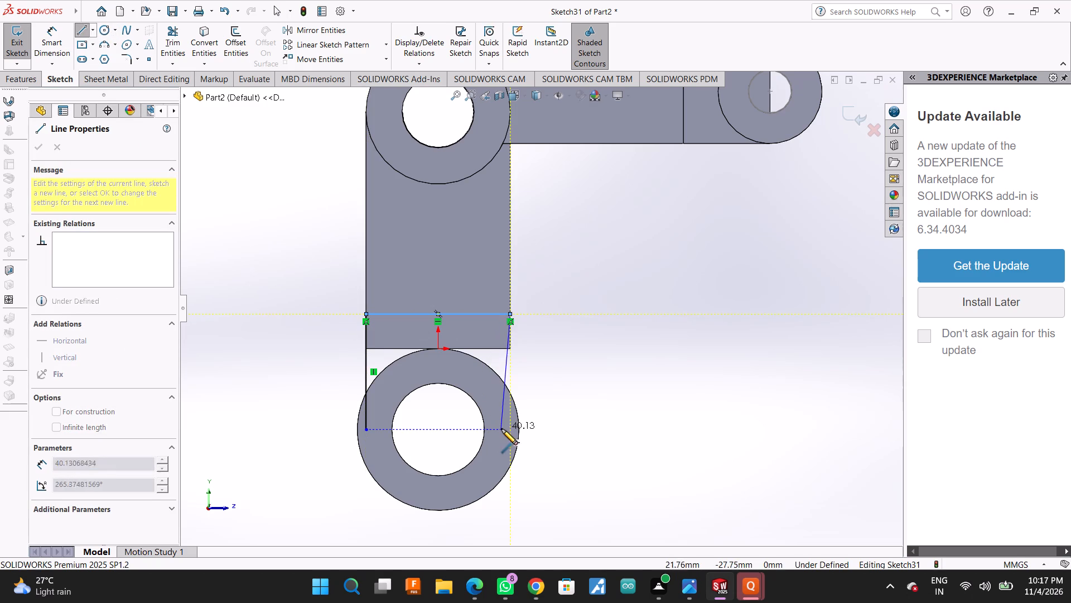
pyautogui.click(511, 428)
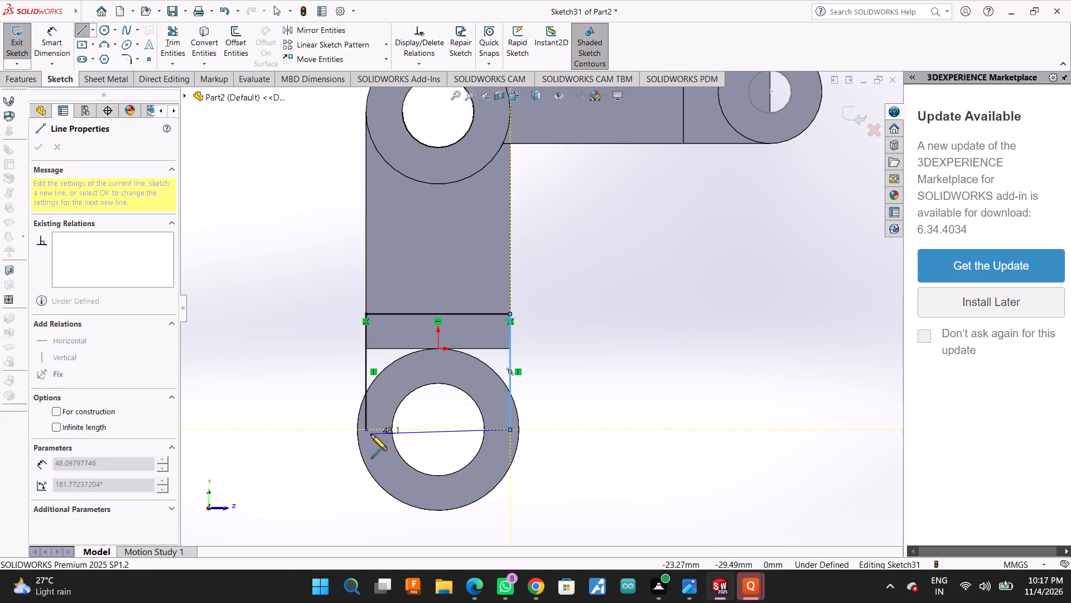
pyautogui.click(368, 432)
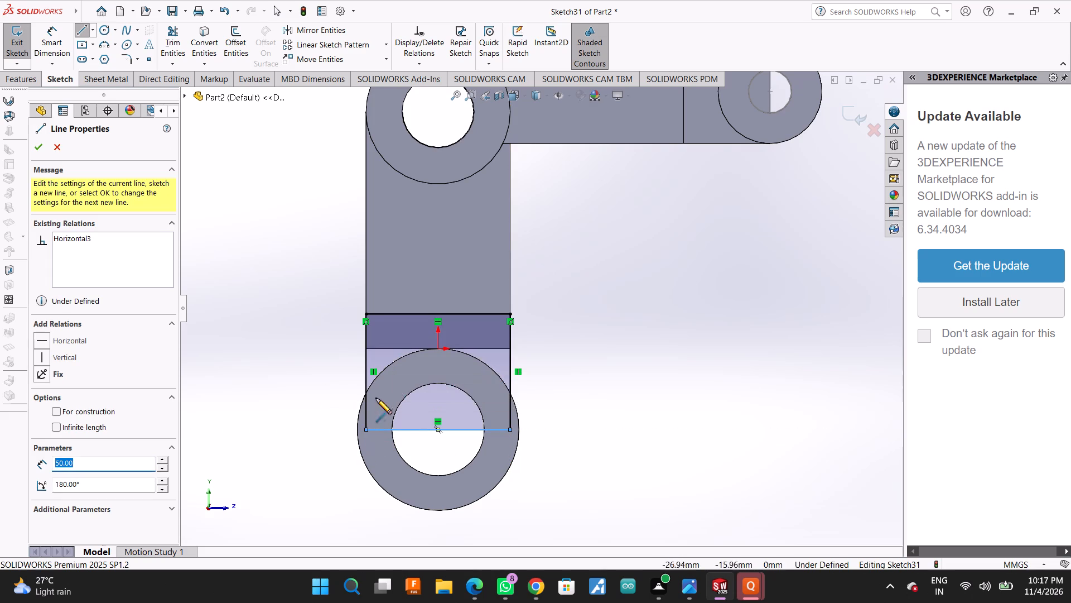
pyautogui.scroll(-4, 412, 418)
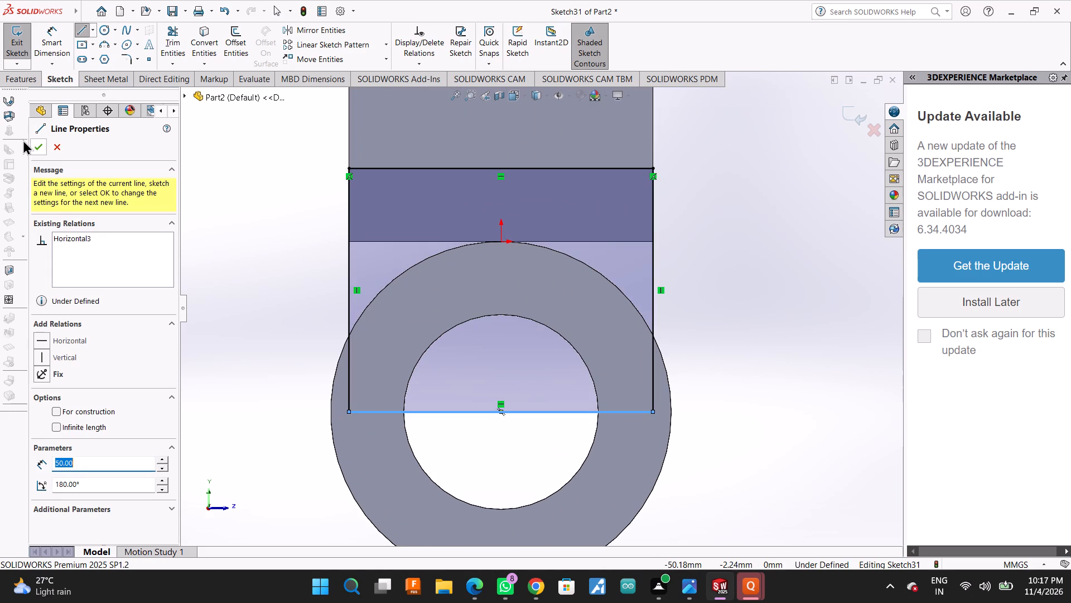
pyautogui.click(37, 147)
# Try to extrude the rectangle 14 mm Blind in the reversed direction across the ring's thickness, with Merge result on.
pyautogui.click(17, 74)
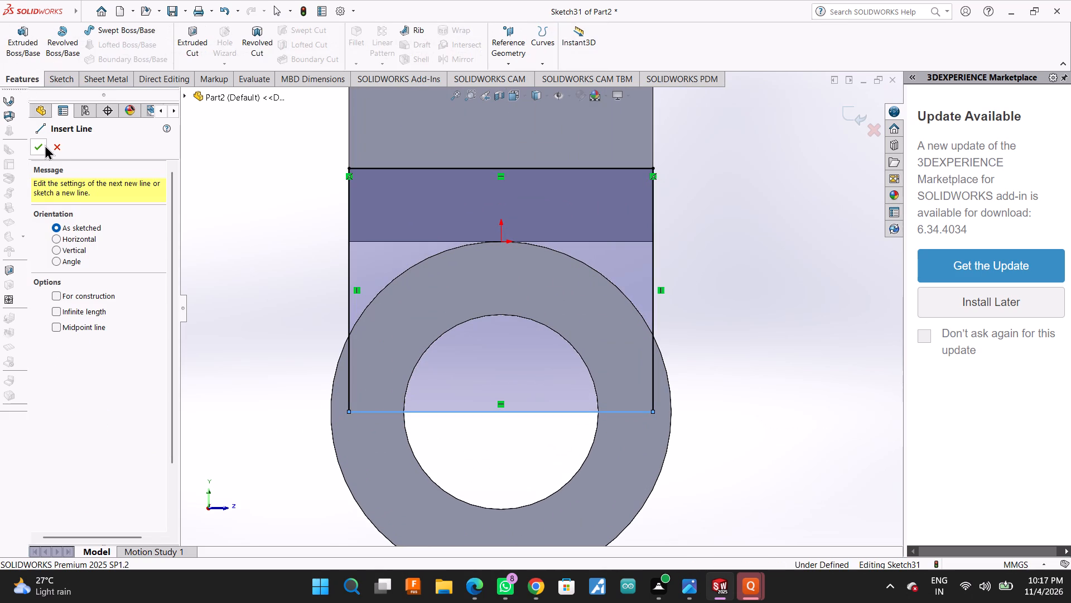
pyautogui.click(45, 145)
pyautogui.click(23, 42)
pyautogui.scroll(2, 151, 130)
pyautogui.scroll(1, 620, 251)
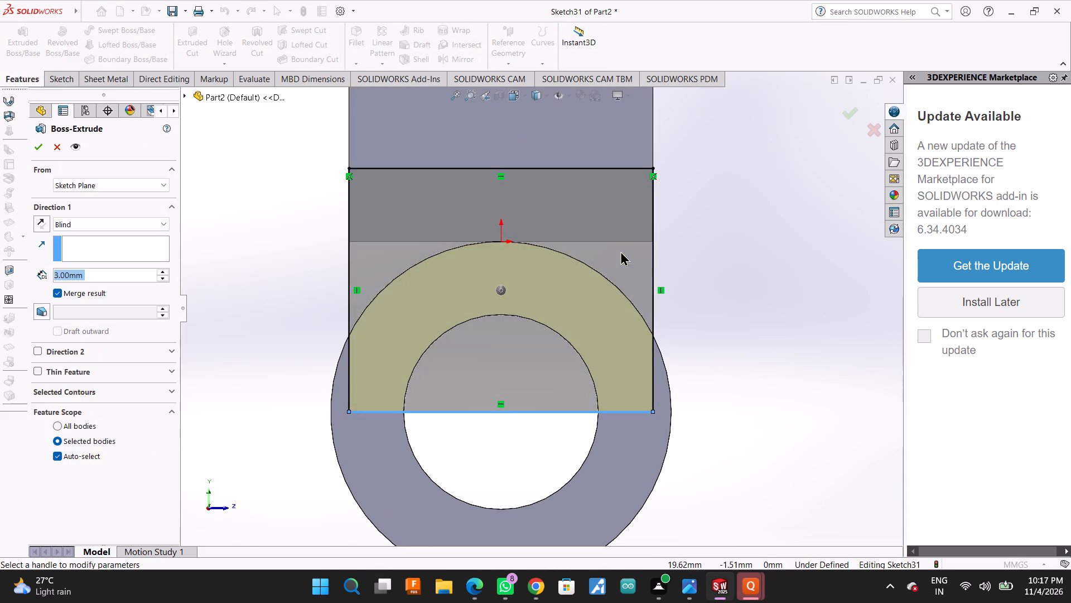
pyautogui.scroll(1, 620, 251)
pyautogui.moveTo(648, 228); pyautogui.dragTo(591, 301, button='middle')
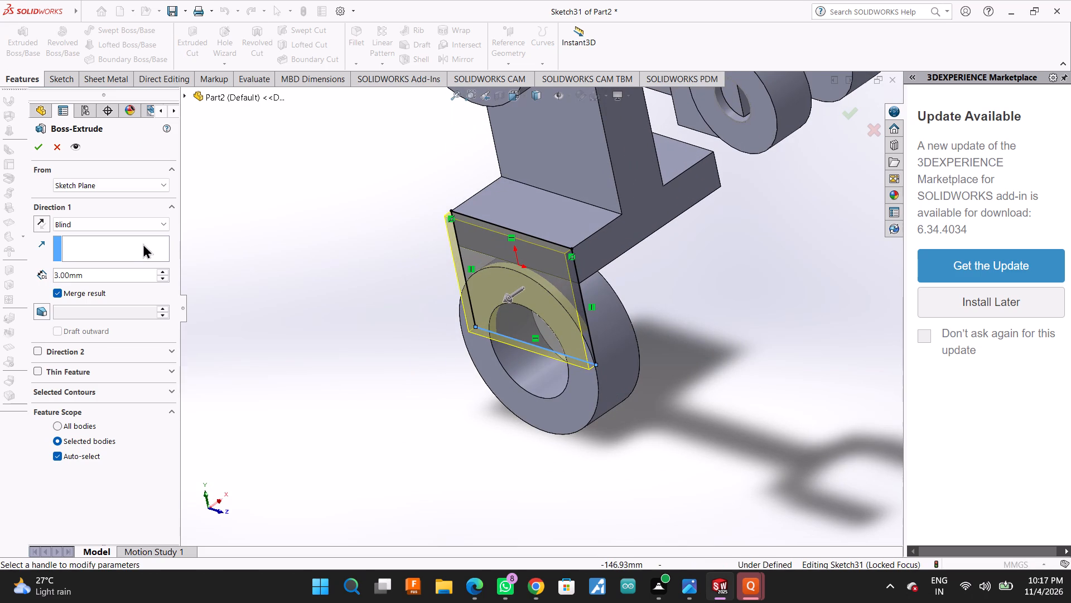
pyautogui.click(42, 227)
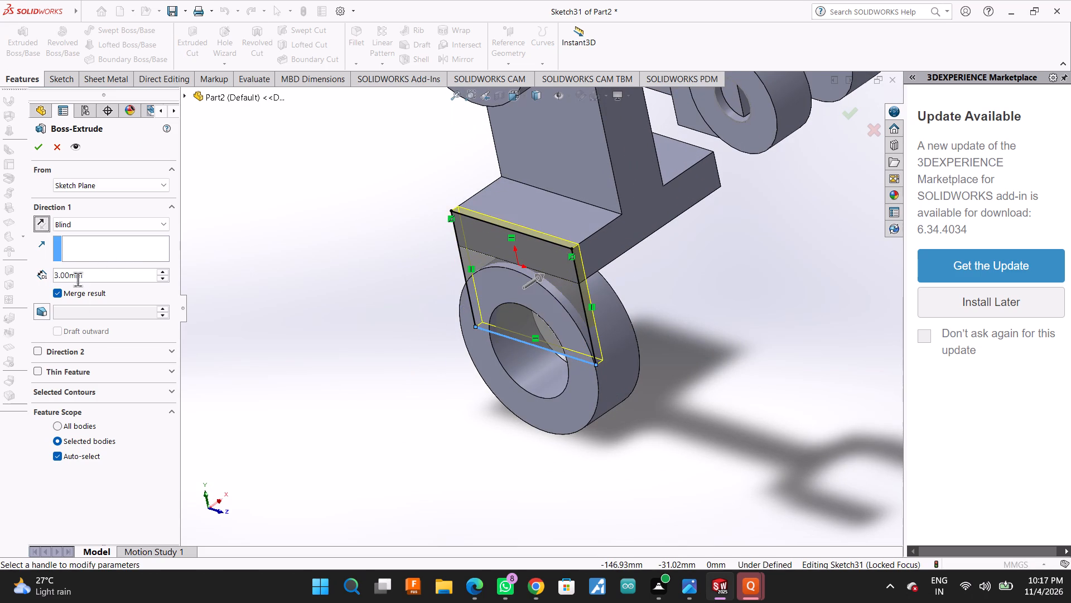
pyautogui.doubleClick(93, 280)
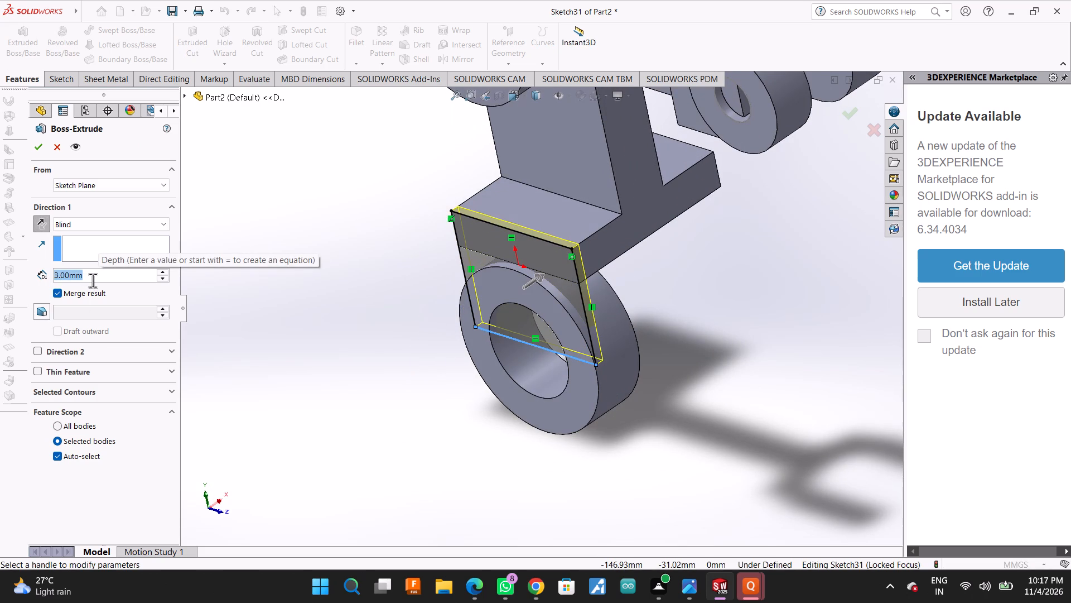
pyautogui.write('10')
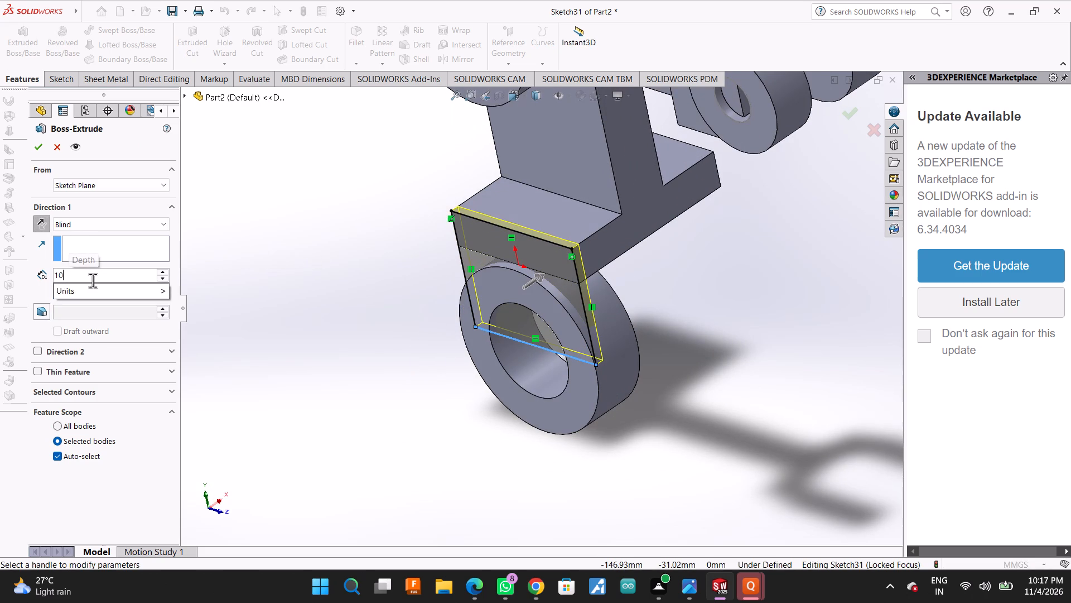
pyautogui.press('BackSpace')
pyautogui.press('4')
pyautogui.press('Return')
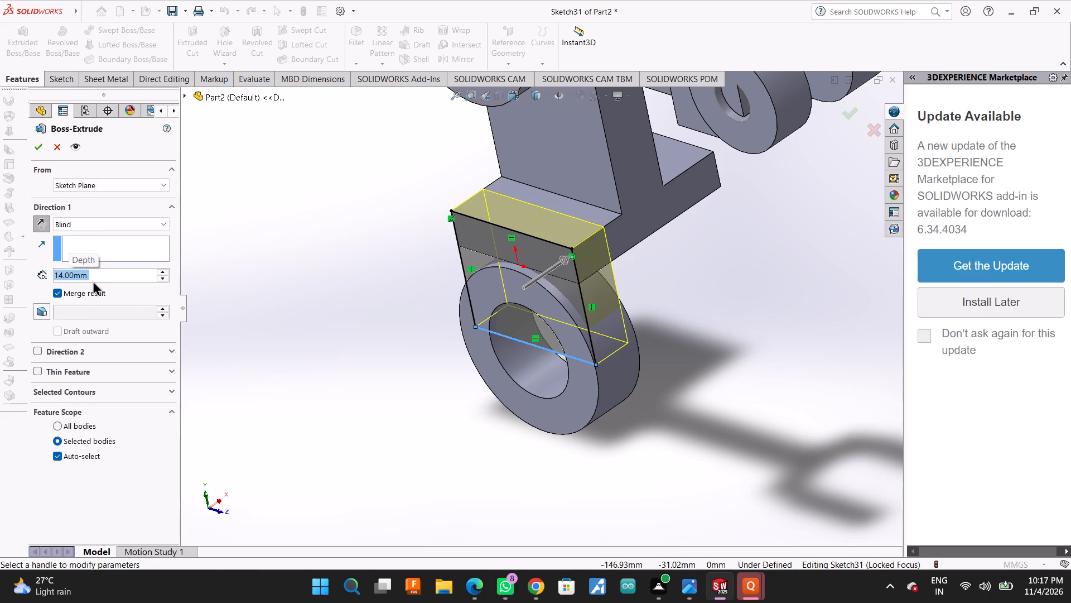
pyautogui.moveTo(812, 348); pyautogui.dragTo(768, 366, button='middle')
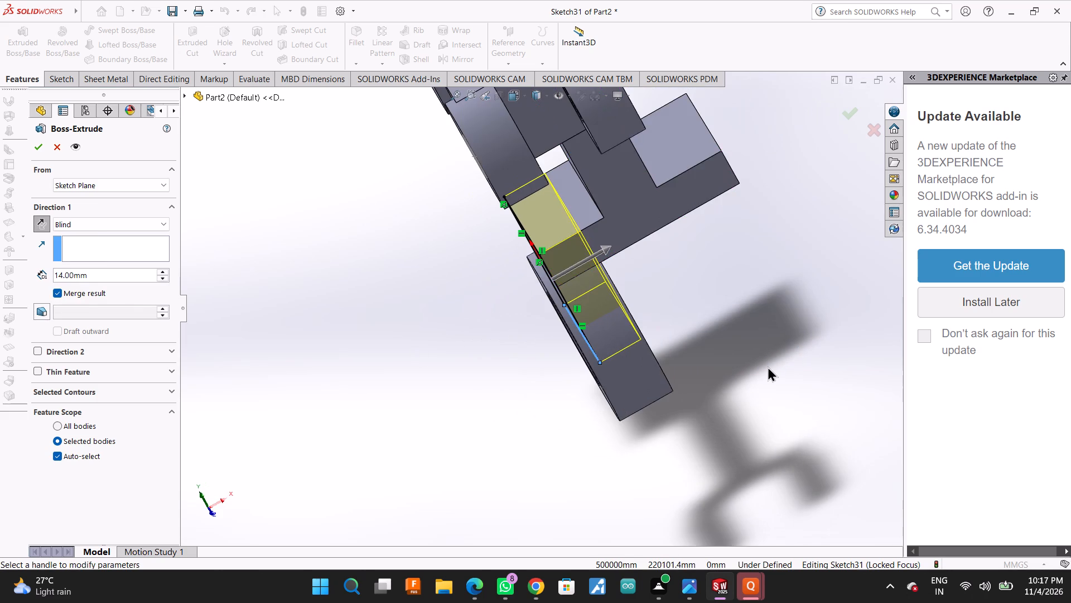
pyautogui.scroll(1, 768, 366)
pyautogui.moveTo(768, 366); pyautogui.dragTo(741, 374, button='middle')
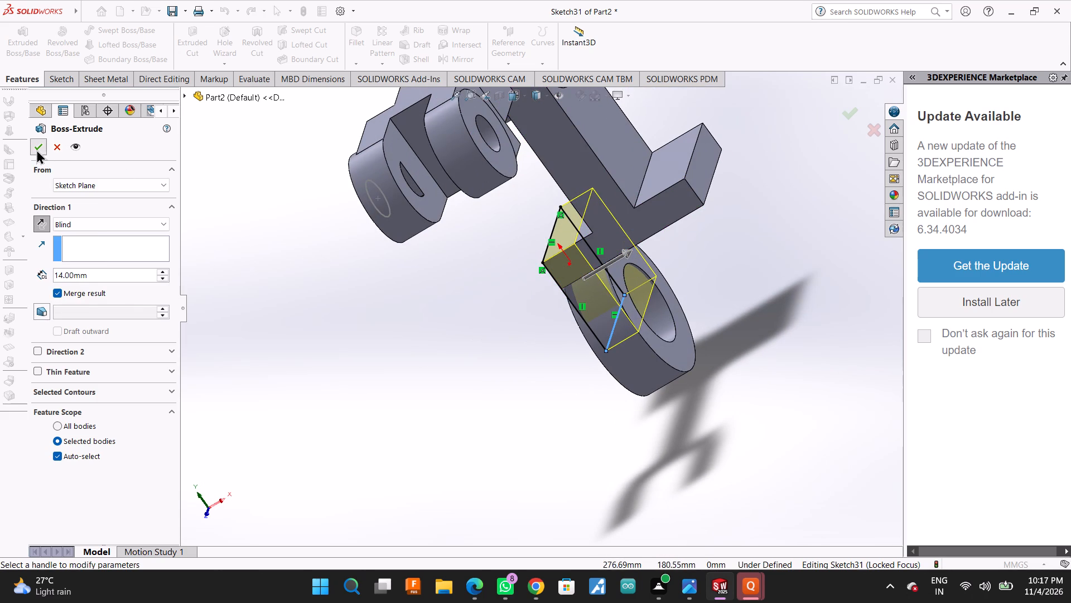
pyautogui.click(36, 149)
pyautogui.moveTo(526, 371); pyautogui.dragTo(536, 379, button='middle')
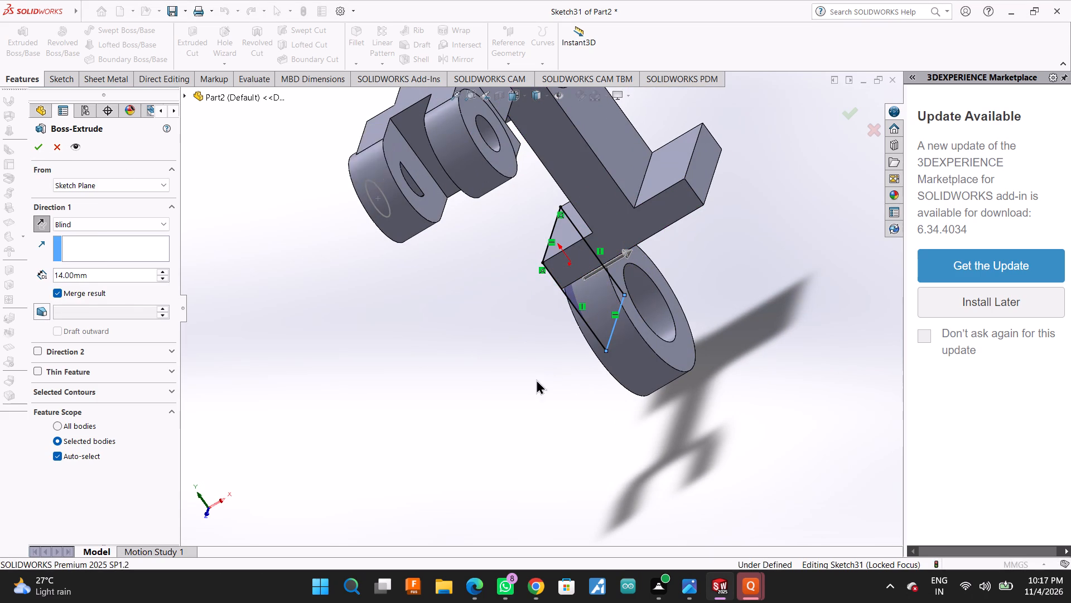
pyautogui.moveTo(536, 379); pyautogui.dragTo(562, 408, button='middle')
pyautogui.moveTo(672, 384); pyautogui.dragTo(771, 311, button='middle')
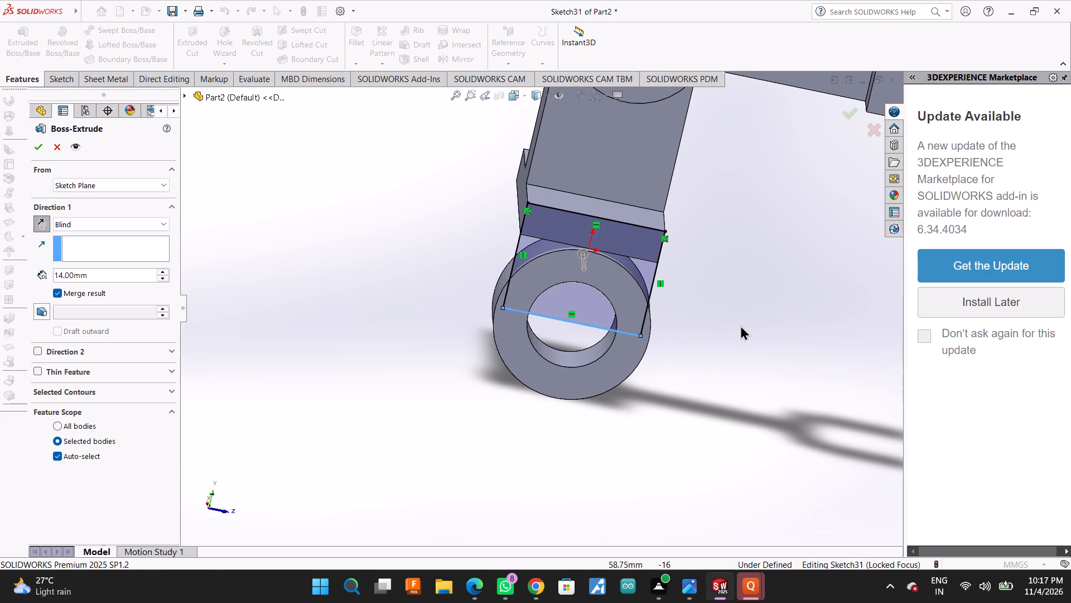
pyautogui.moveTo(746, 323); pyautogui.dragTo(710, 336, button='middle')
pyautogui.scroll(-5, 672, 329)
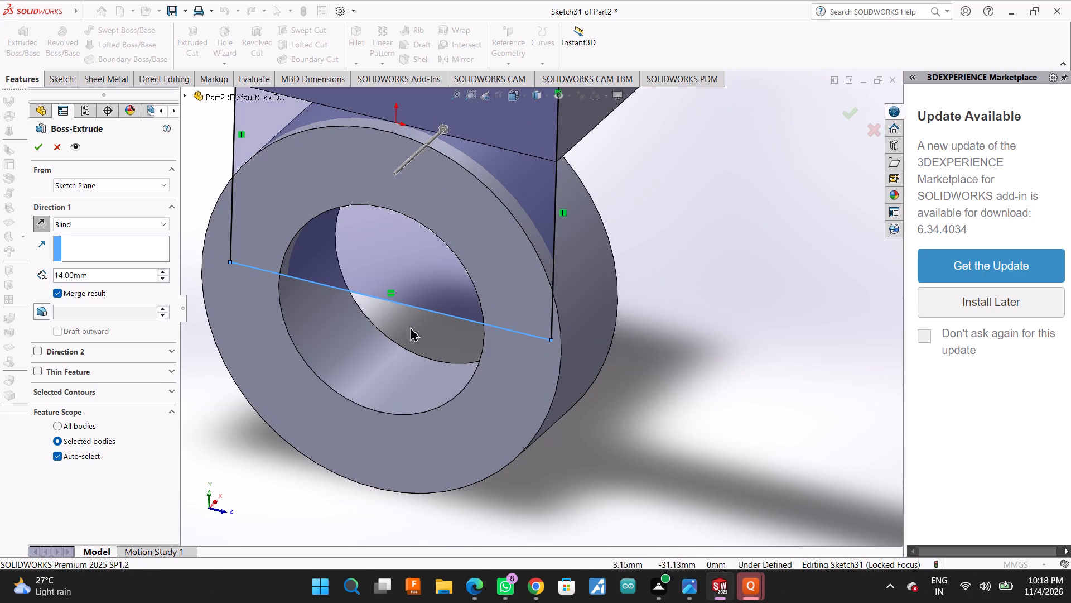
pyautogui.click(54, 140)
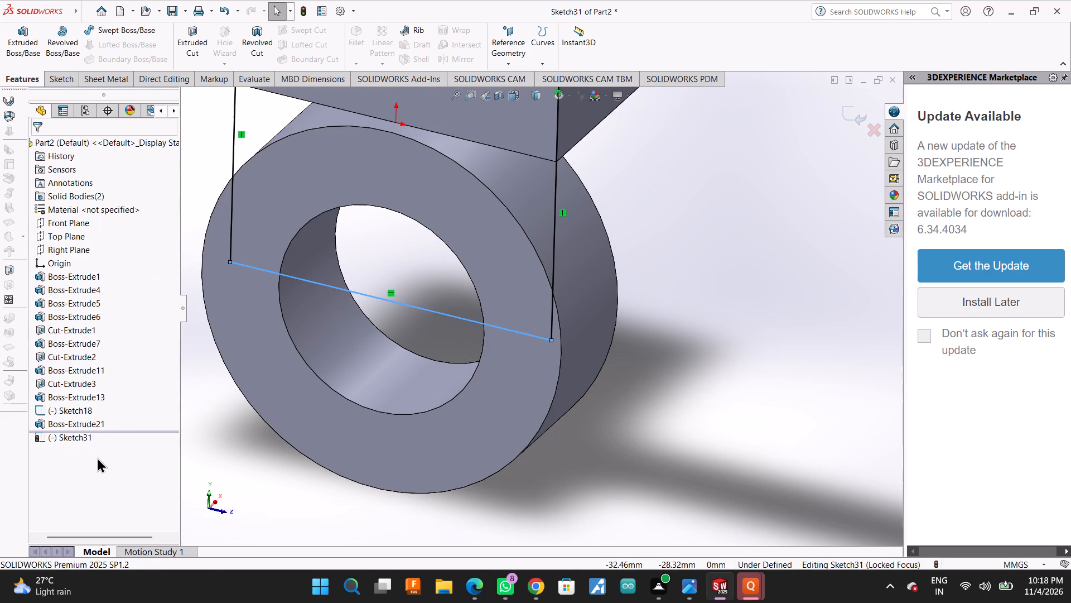
# Add a circle of radius 16 mm centred on the lower ring and matching its bore to the rectangle sketch.
pyautogui.click(67, 437)
pyautogui.click(98, 417)
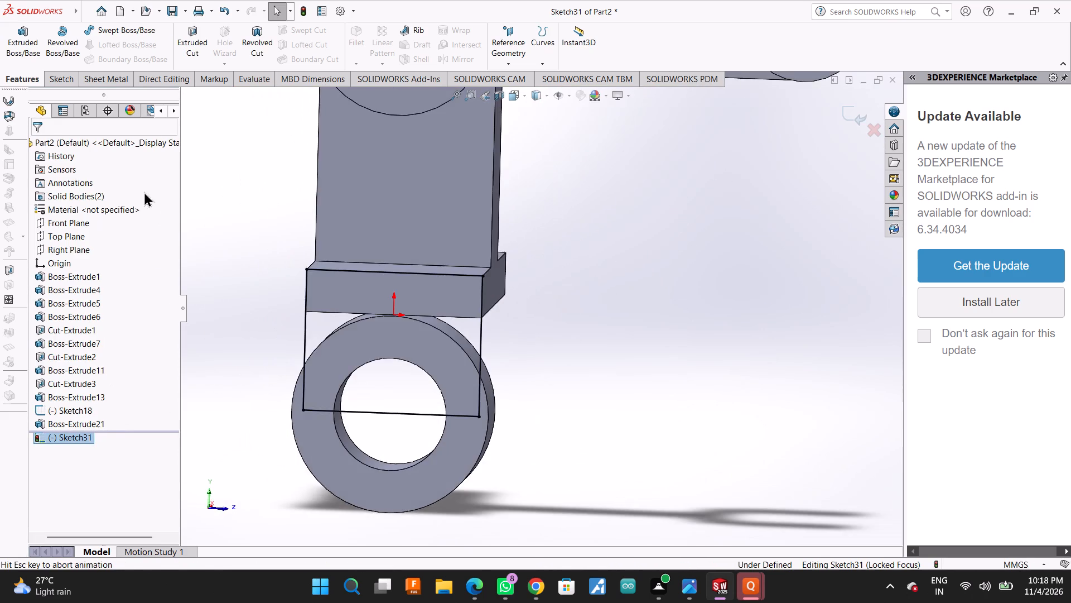
pyautogui.click(57, 83)
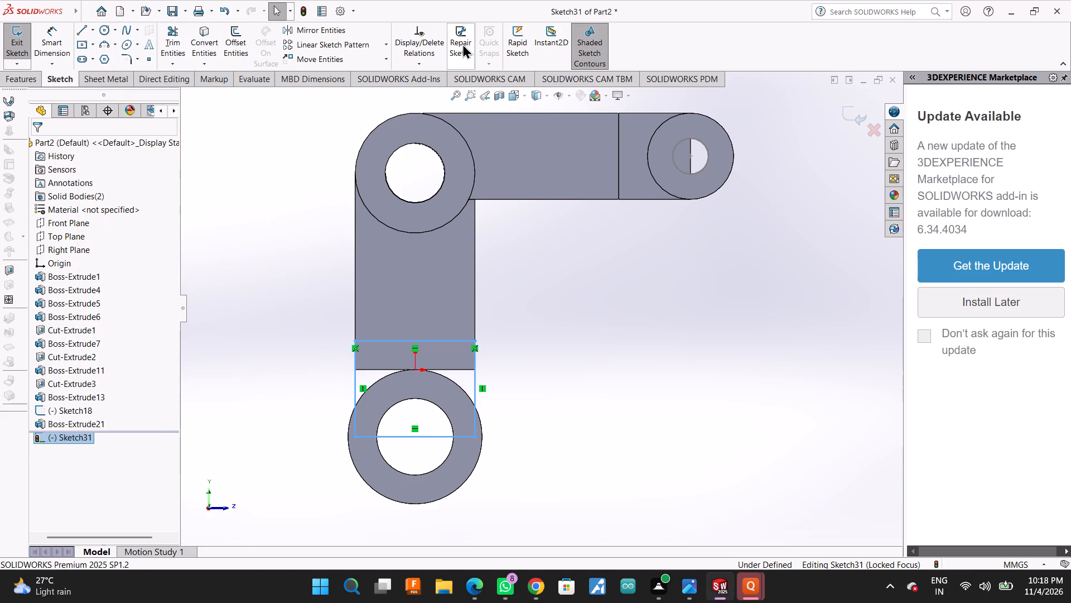
pyautogui.click(103, 33)
pyautogui.scroll(-5, 458, 480)
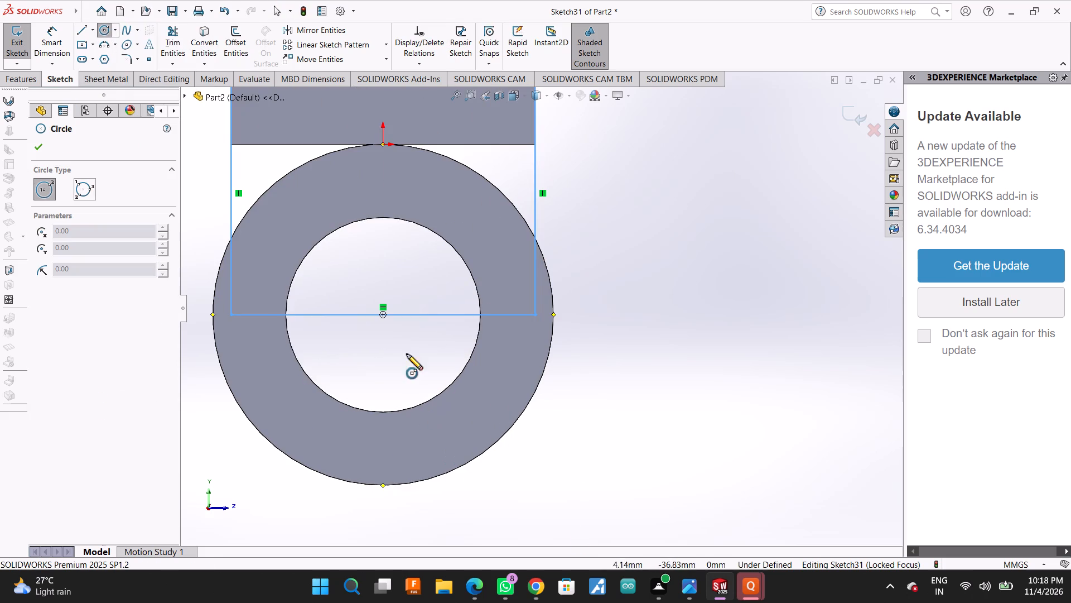
pyautogui.click(382, 315)
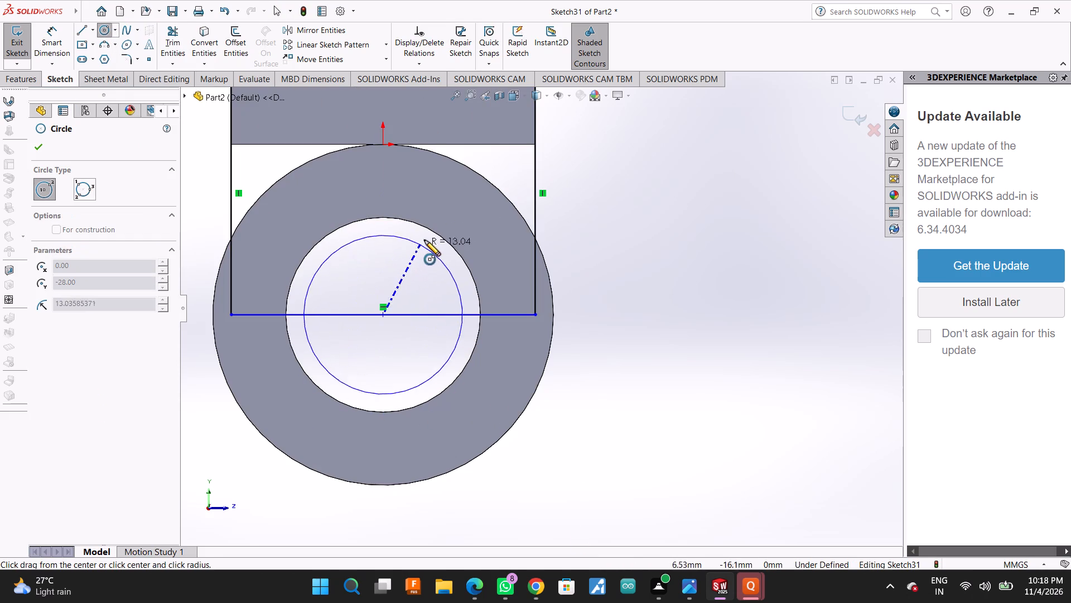
pyautogui.click(433, 232)
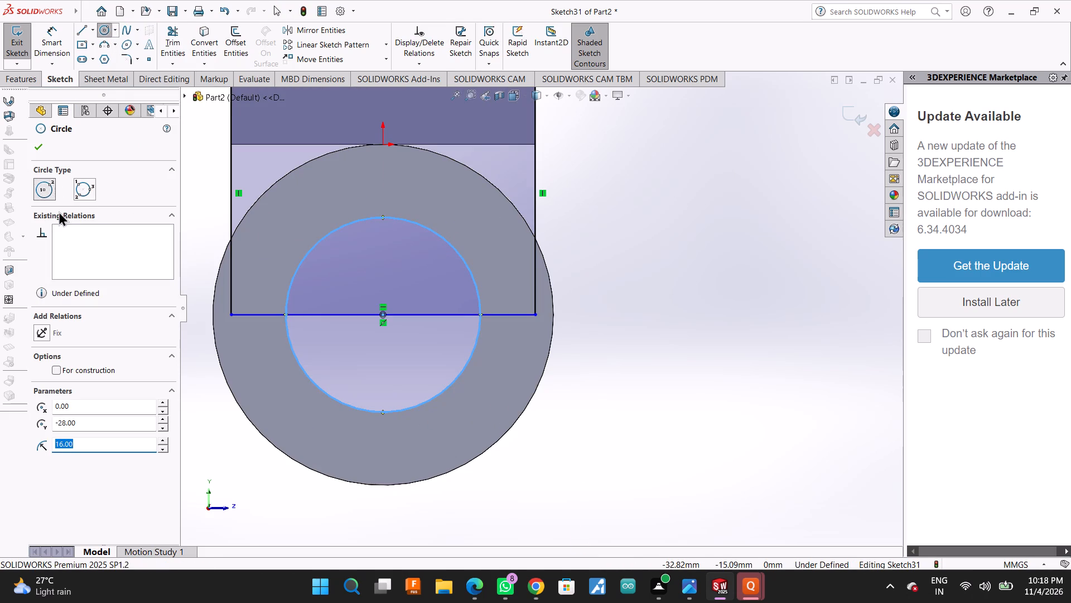
pyautogui.click(32, 139)
# Trim away the closing line inside the circle and the circle's lower half, leaving a profile arched over the bore.
pyautogui.click(163, 28)
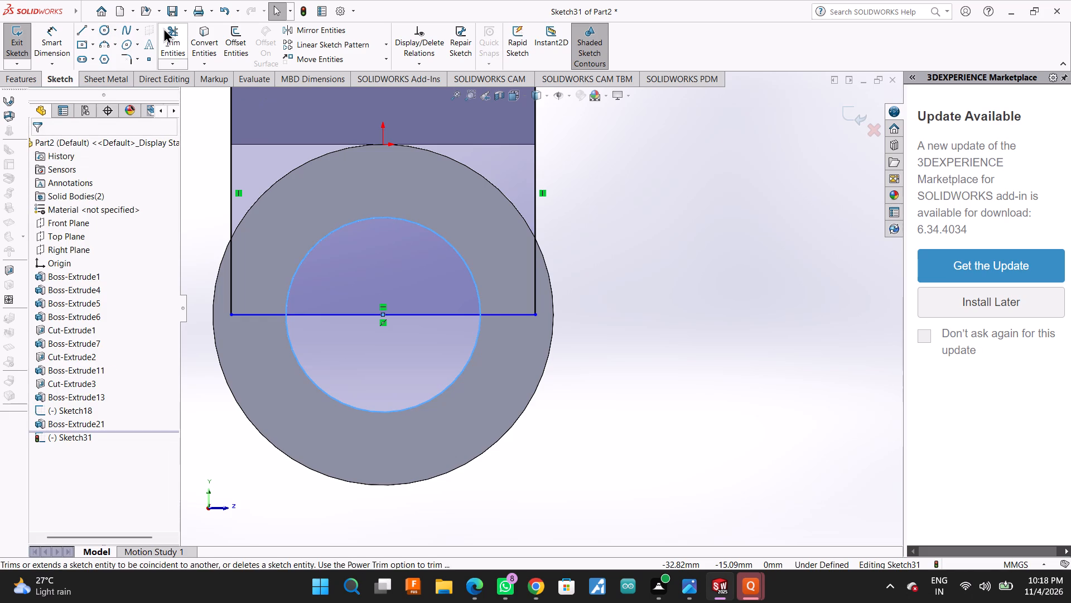
pyautogui.moveTo(392, 288); pyautogui.dragTo(393, 372)
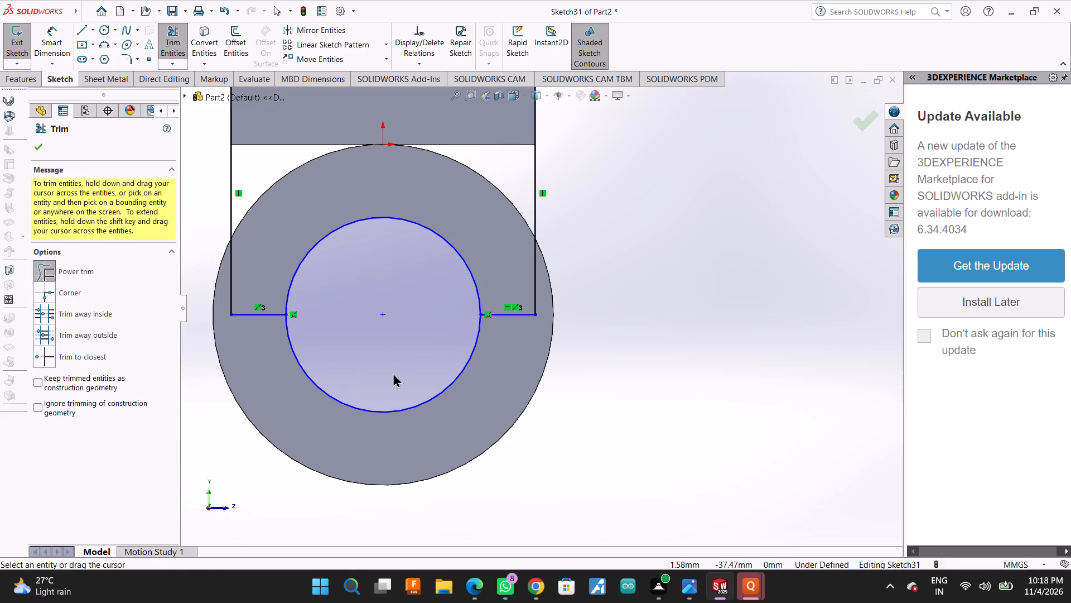
pyautogui.click(393, 372)
pyautogui.moveTo(393, 372); pyautogui.dragTo(396, 422)
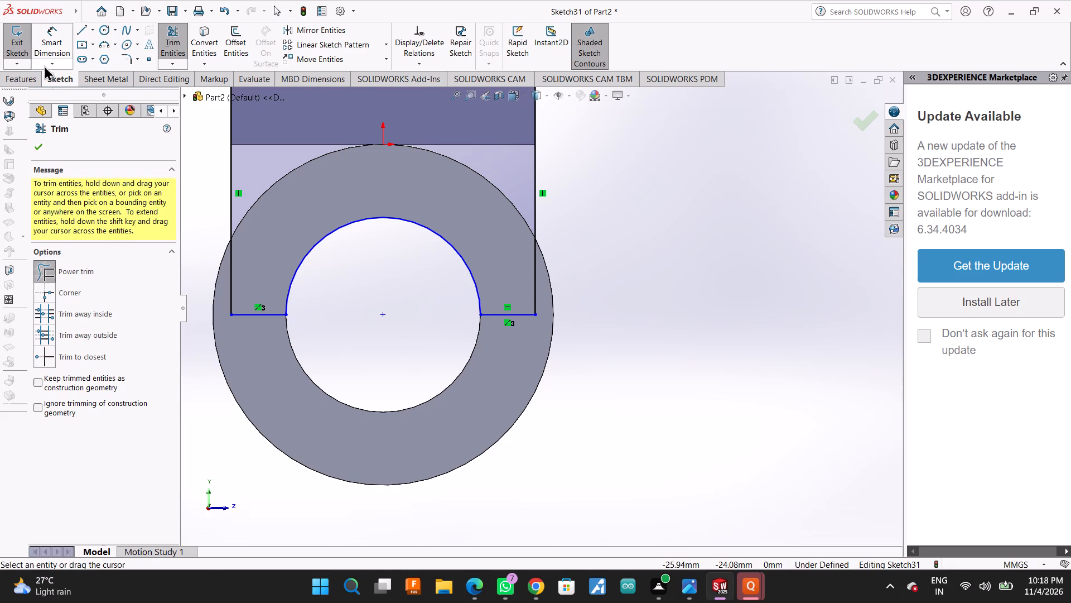
pyautogui.click(36, 151)
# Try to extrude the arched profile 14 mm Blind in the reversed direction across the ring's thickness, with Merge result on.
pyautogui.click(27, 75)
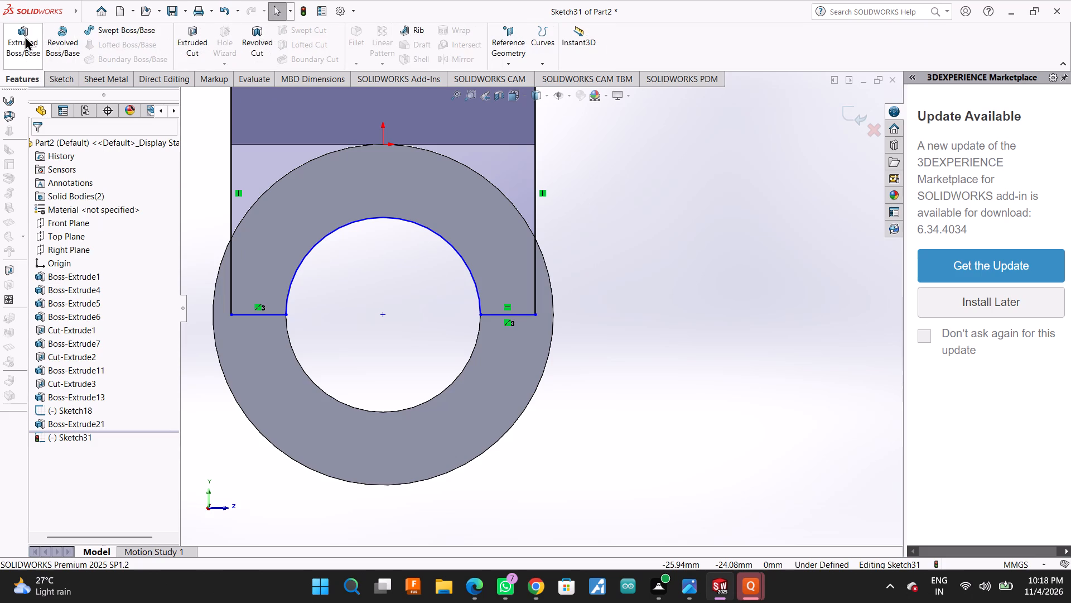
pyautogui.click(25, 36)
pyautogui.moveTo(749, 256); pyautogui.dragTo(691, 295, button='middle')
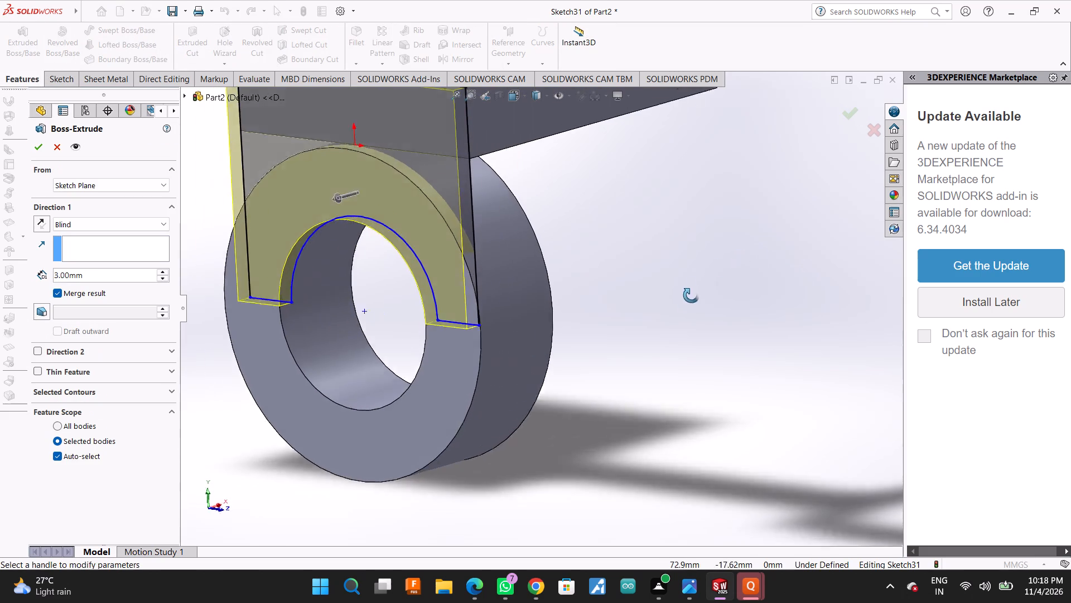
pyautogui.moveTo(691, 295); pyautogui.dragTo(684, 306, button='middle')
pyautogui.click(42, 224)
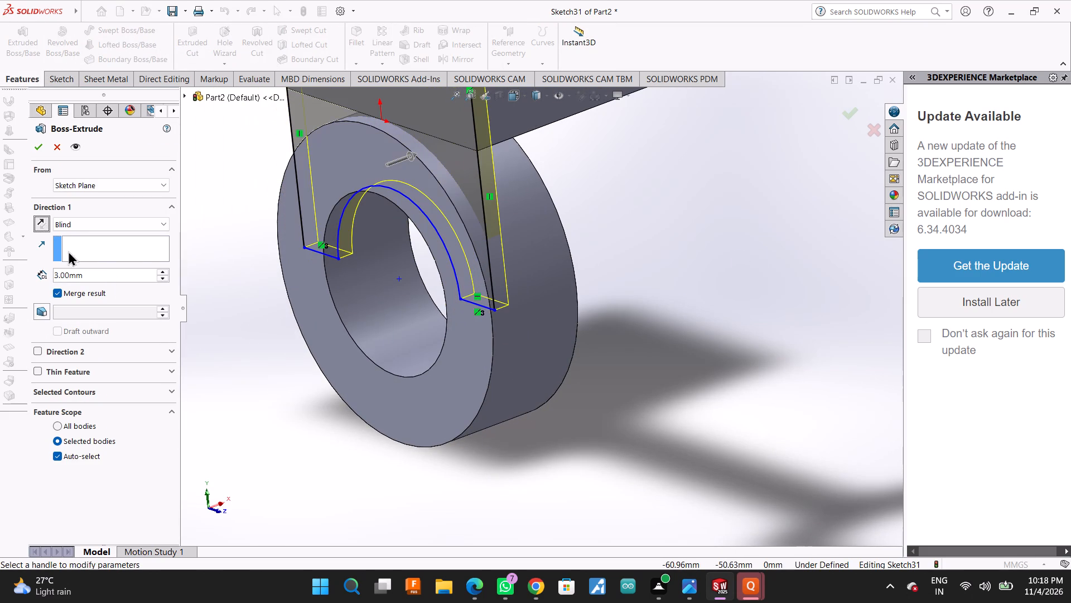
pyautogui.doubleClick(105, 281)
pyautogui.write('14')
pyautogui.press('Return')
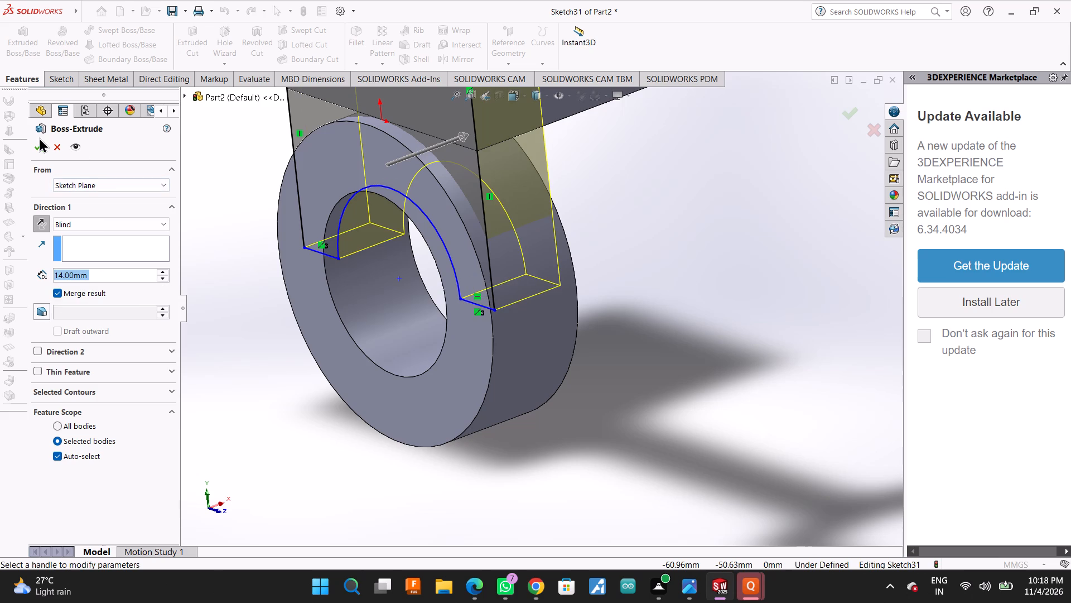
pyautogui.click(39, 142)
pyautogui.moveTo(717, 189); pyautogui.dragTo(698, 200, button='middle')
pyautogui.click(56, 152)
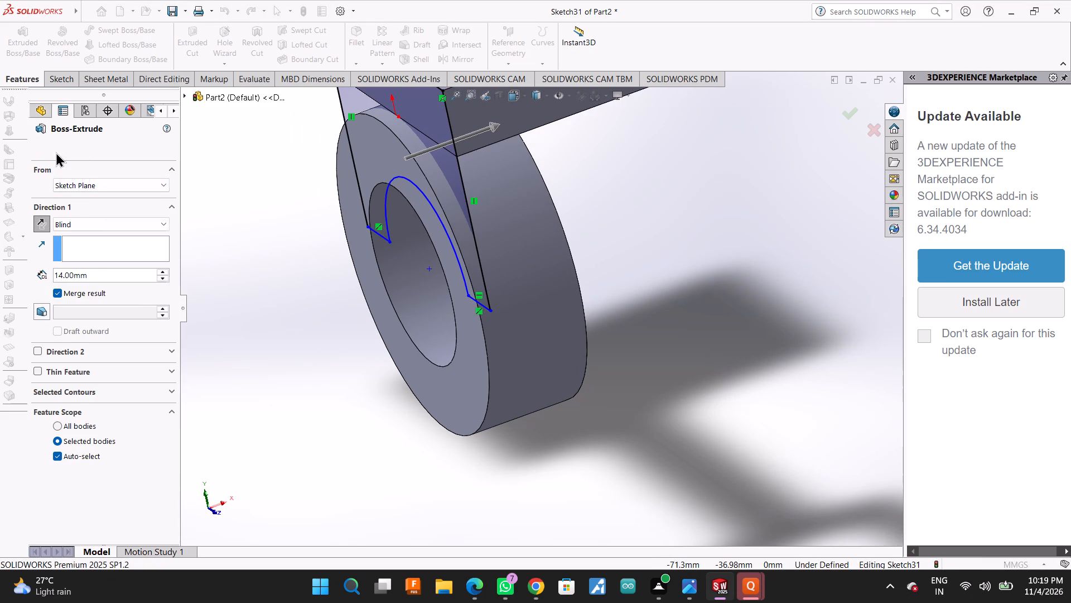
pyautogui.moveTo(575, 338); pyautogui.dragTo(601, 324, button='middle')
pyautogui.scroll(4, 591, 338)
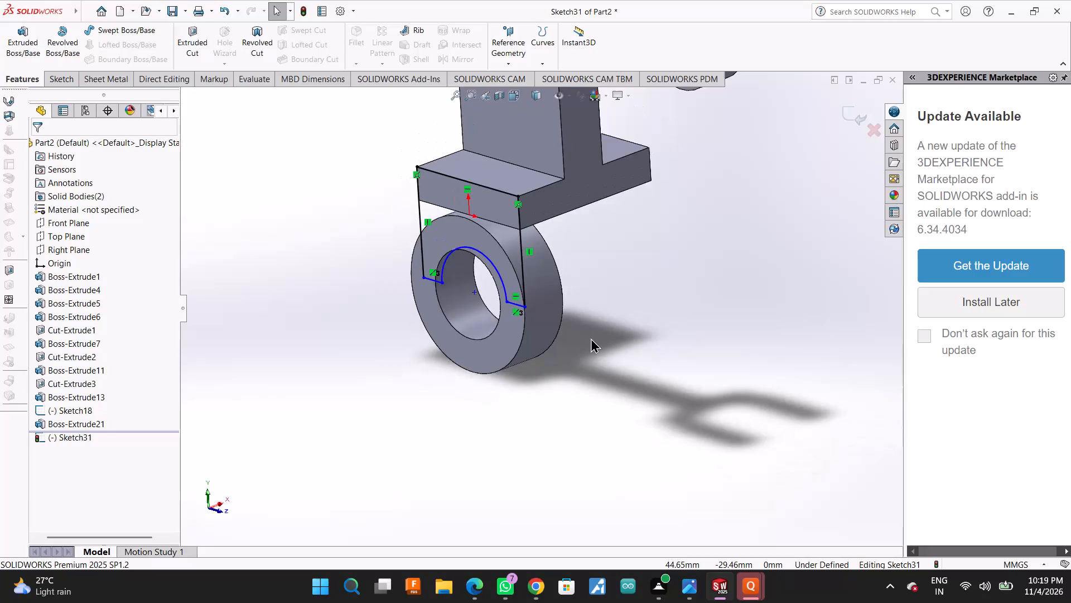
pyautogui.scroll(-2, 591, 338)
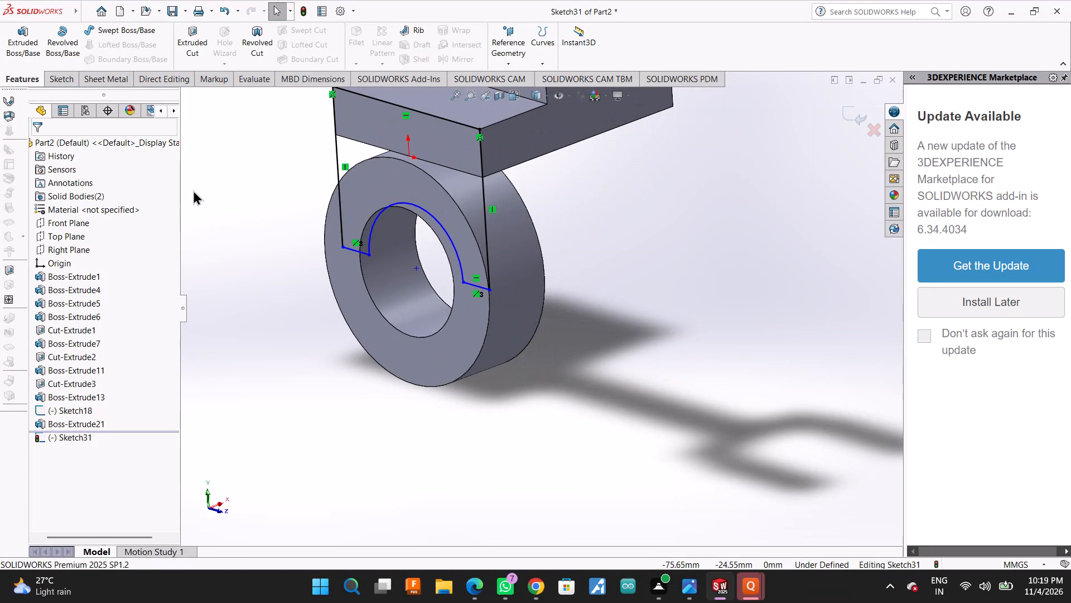
# Undo the trims of the closing line and the bore circle in the profile sketch.
pyautogui.hotkey('ctrl', 'z')
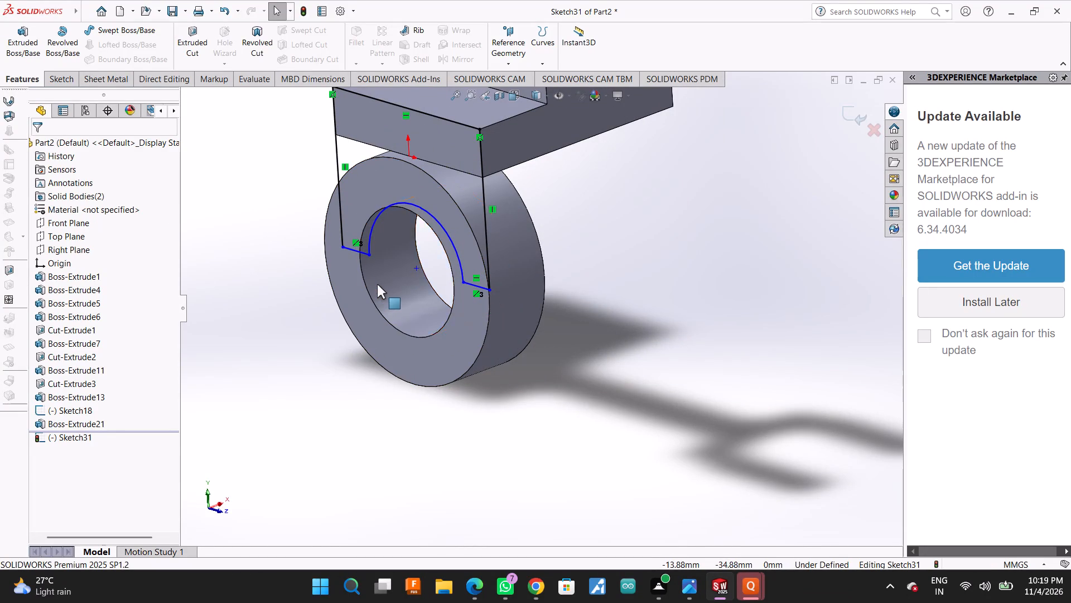
pyautogui.moveTo(576, 322); pyautogui.dragTo(604, 309, button='middle')
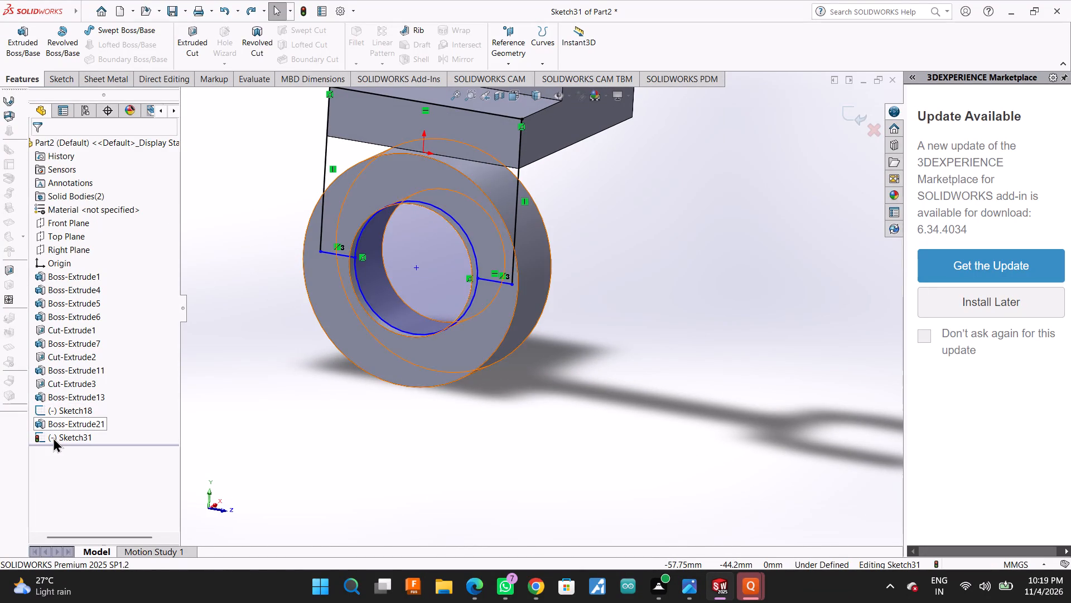
pyautogui.click(53, 437)
pyautogui.click(75, 422)
pyautogui.scroll(-4, 375, 405)
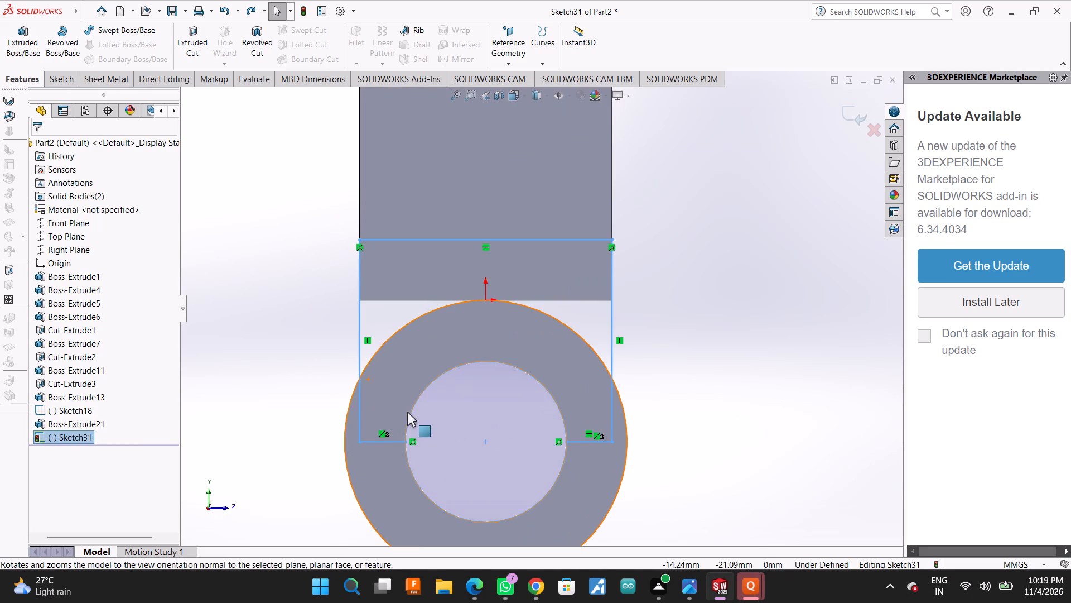
pyautogui.hotkey('ctrl', 'z')
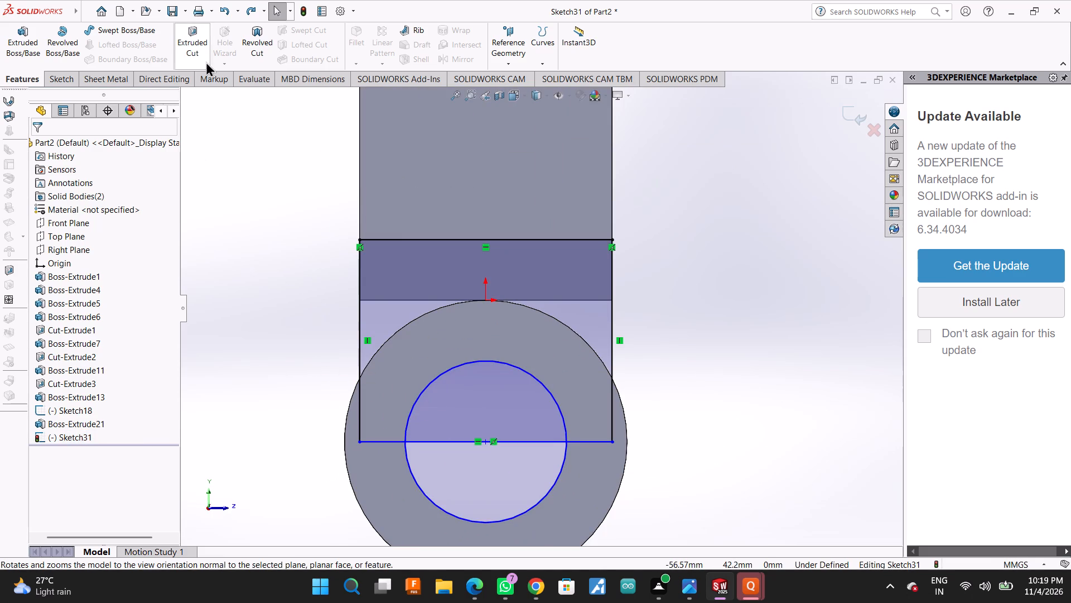
# Add a circle of radius 28 mm centred on the lower ring and matching its outer edge.
pyautogui.click(56, 76)
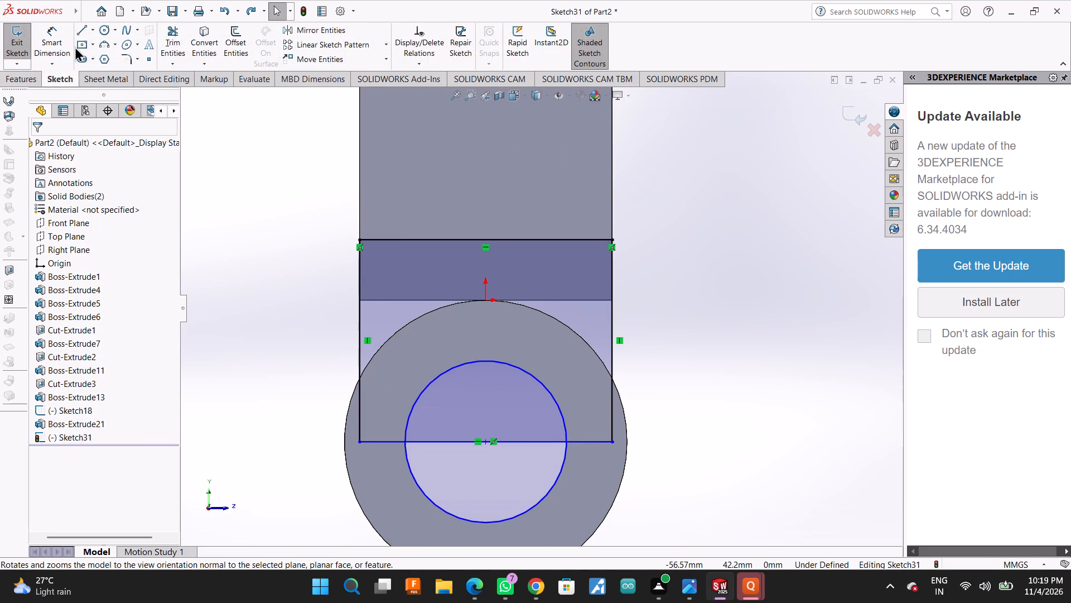
pyautogui.click(98, 34)
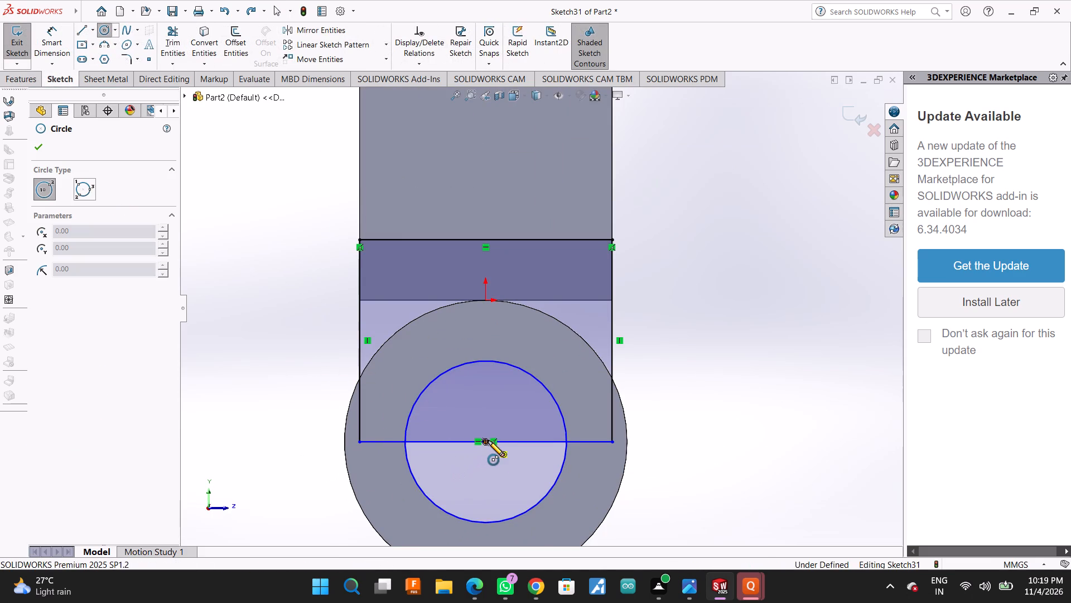
pyautogui.click(485, 439)
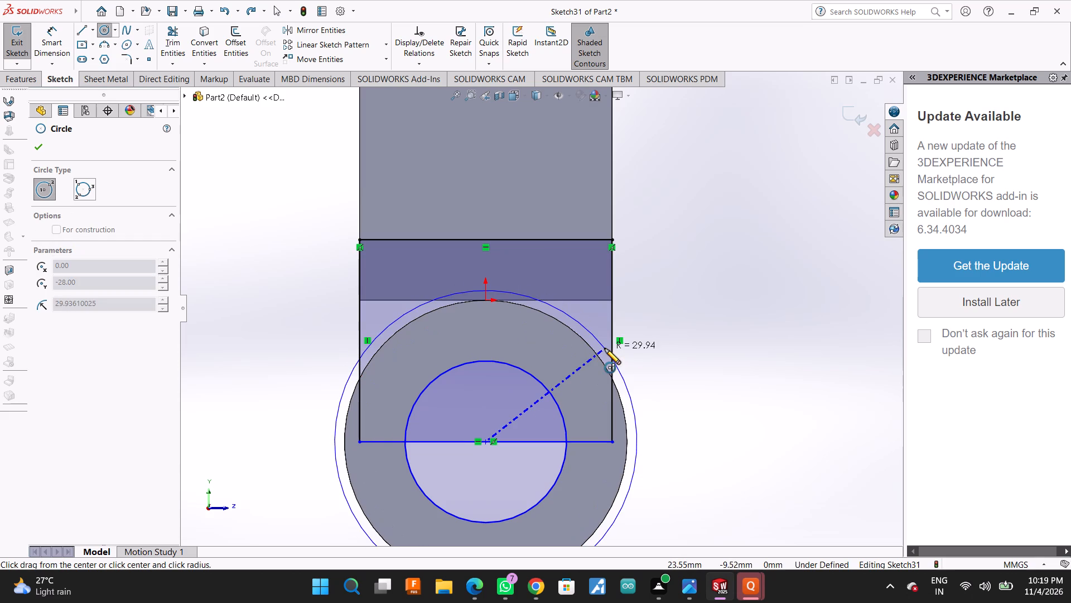
pyautogui.click(600, 353)
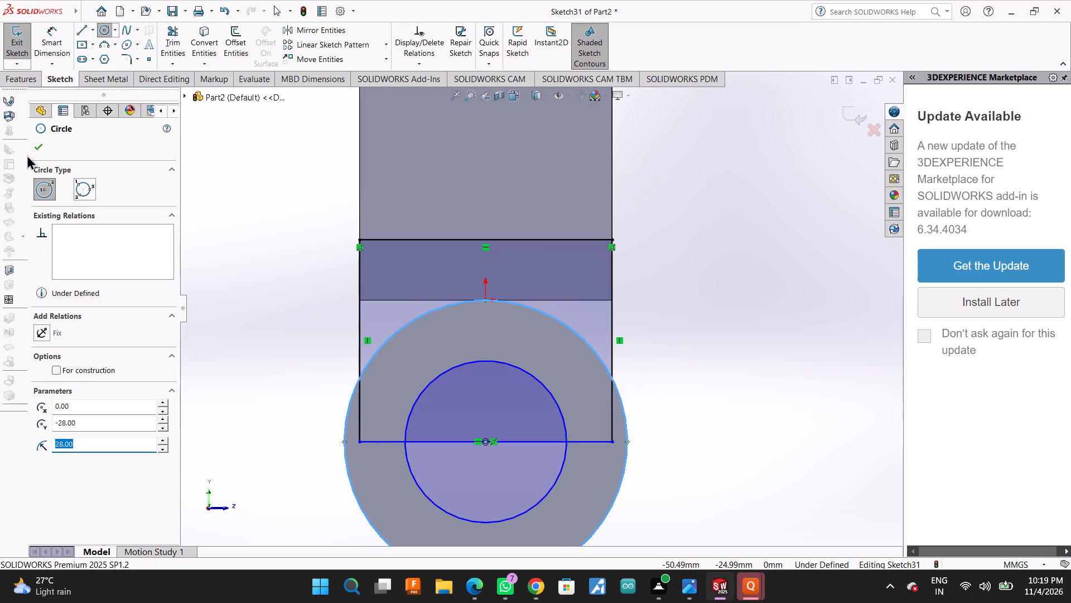
pyautogui.click(32, 149)
# Trim away the bore circle, the closing line, the verticals' ends inside the ring and the outer circle's arc beyond the verticals, keeping its top arc.
pyautogui.click(41, 76)
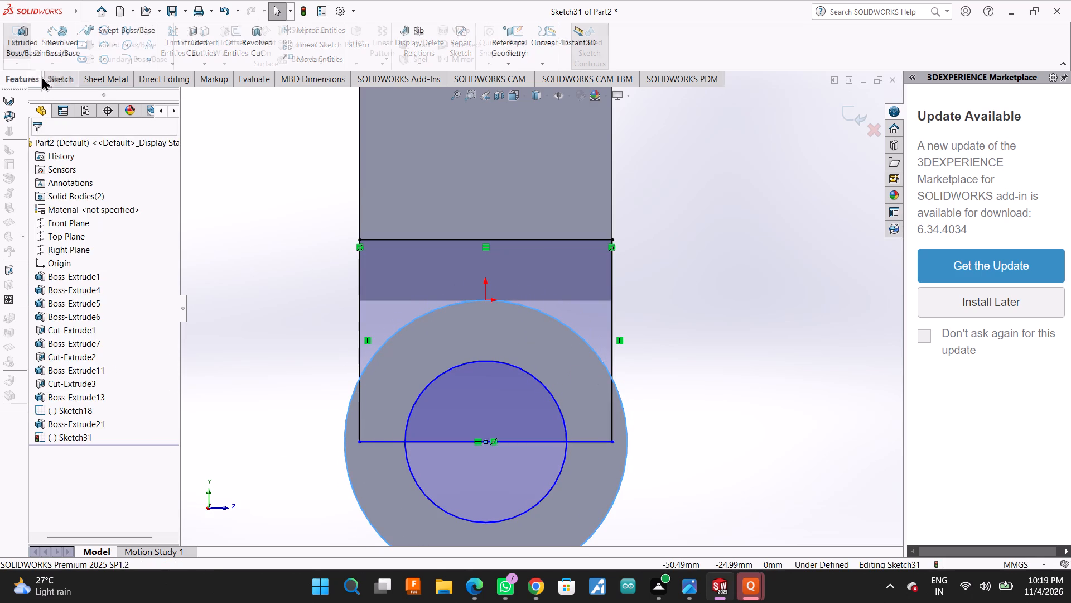
pyautogui.click(66, 79)
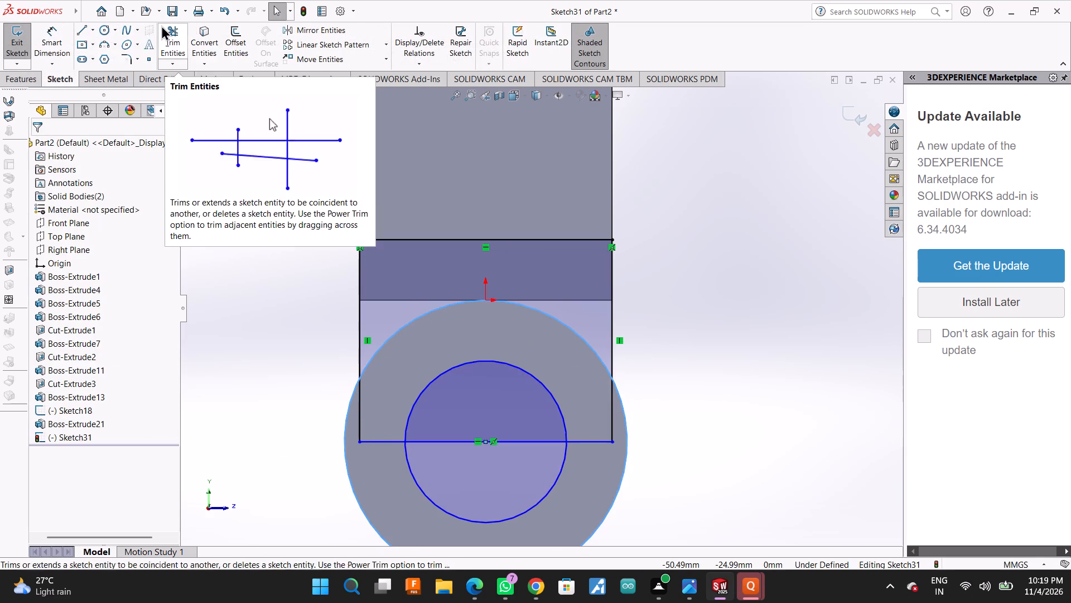
pyautogui.click(160, 27)
pyautogui.moveTo(451, 338); pyautogui.dragTo(454, 480)
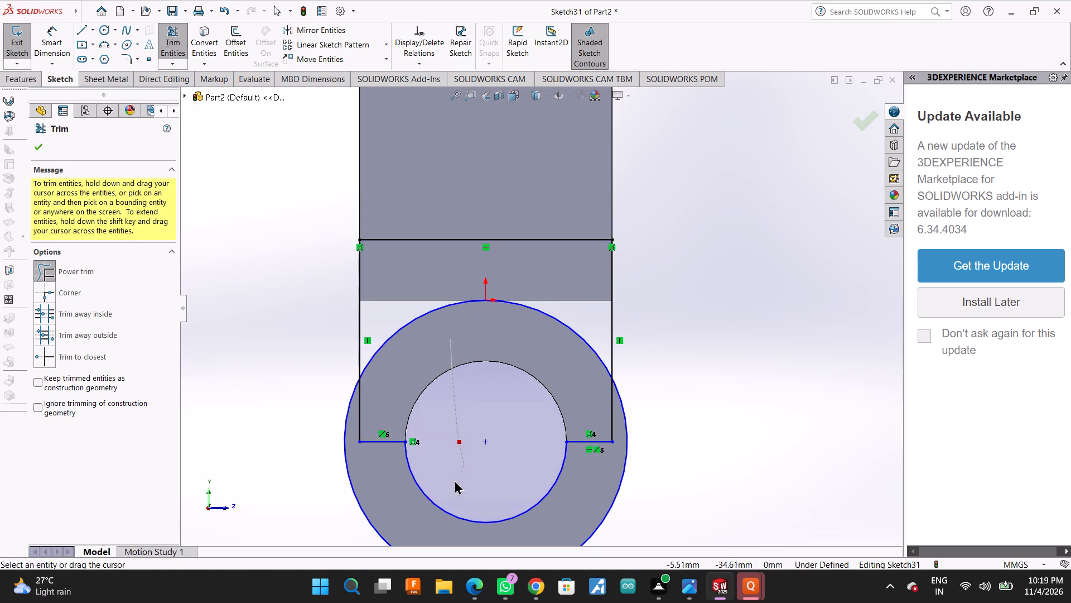
pyautogui.moveTo(454, 480); pyautogui.dragTo(594, 448)
pyautogui.scroll(2, 592, 449)
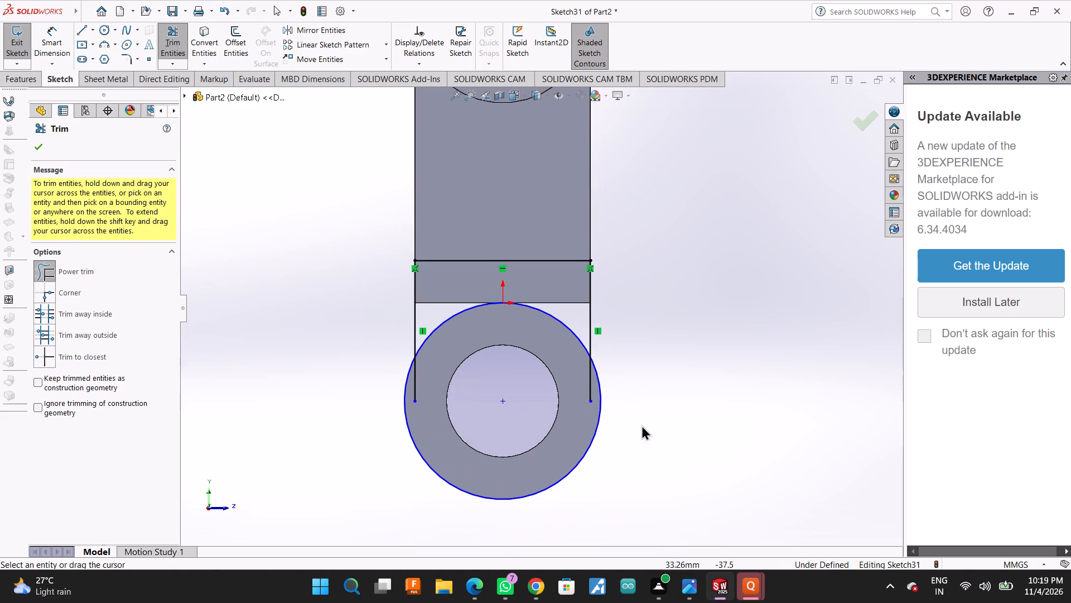
pyautogui.moveTo(429, 383); pyautogui.dragTo(413, 382)
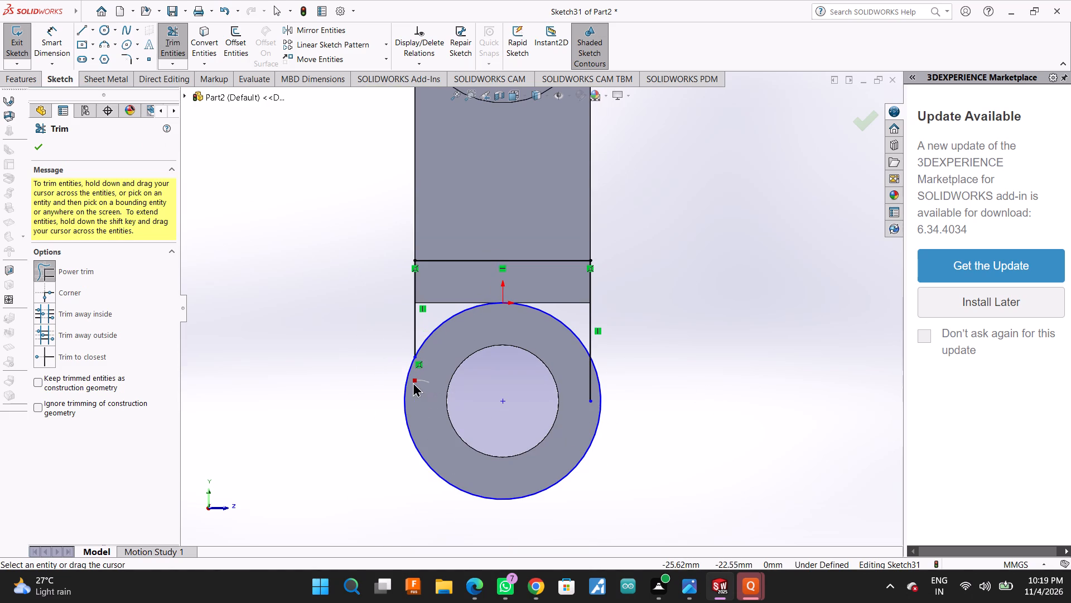
pyautogui.moveTo(413, 382); pyautogui.dragTo(616, 372)
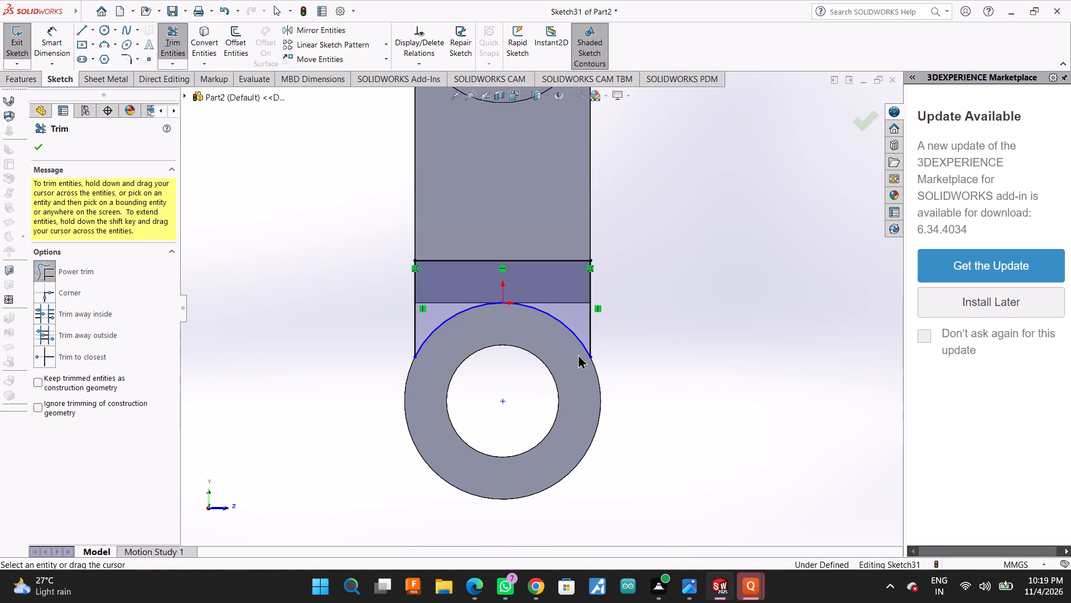
pyautogui.scroll(-3, 557, 350)
pyautogui.scroll(-1, 725, 351)
pyautogui.moveTo(725, 351); pyautogui.dragTo(694, 363, button='middle')
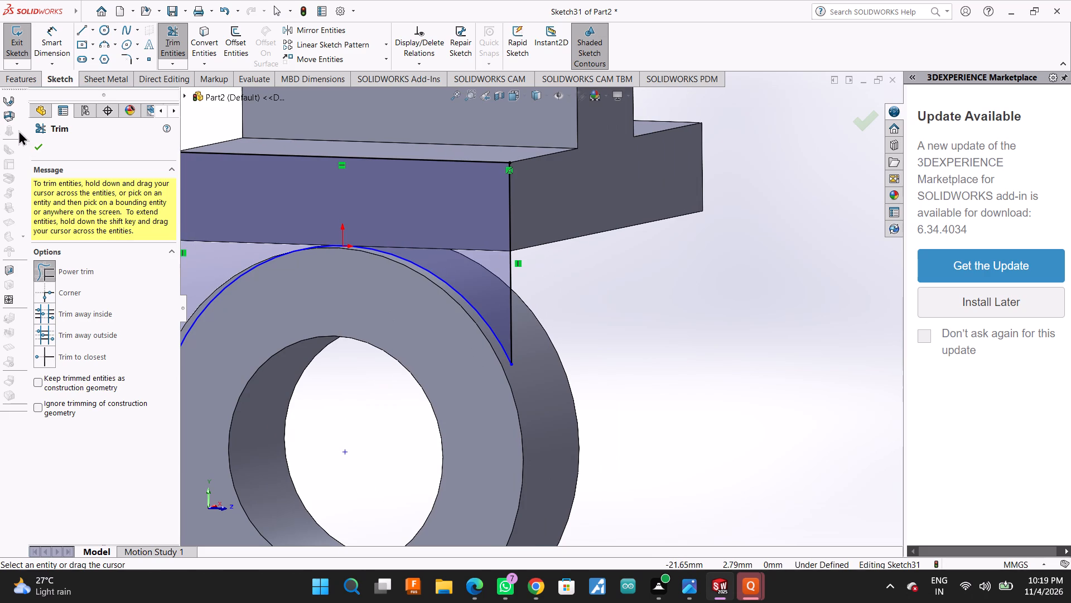
pyautogui.click(32, 140)
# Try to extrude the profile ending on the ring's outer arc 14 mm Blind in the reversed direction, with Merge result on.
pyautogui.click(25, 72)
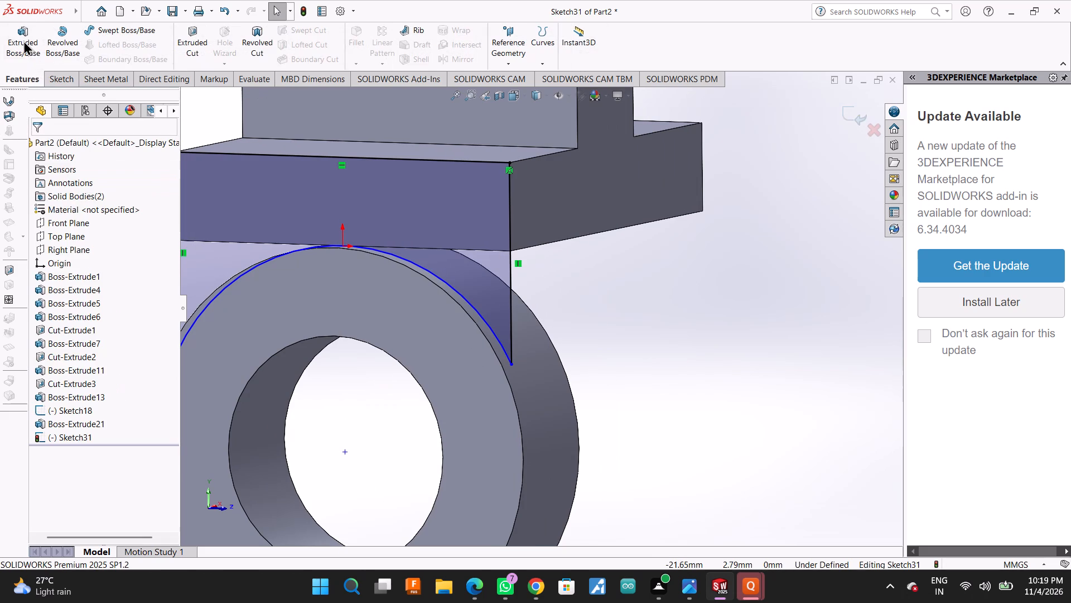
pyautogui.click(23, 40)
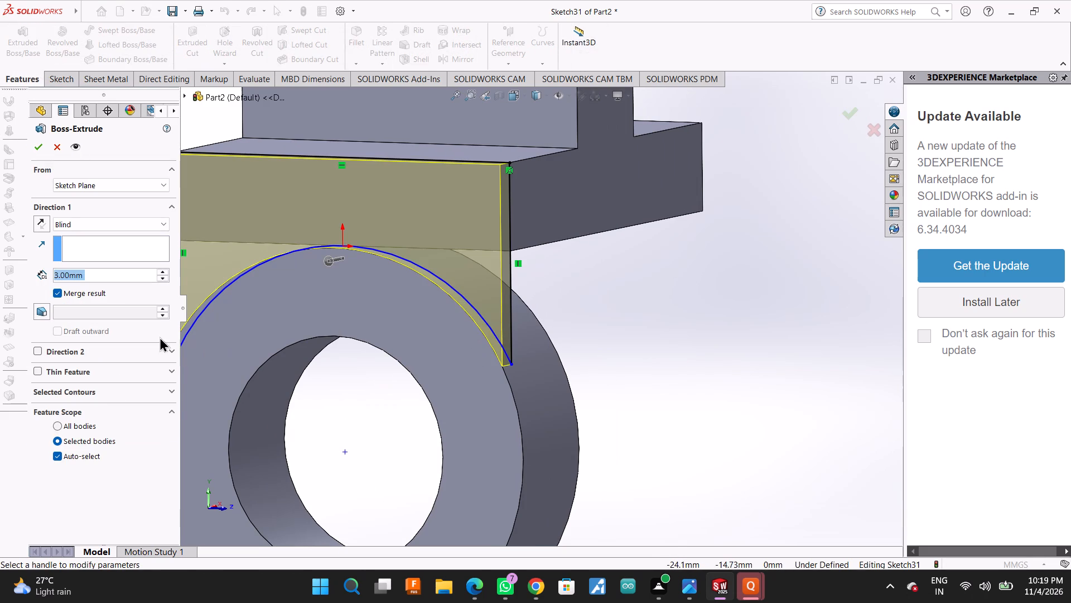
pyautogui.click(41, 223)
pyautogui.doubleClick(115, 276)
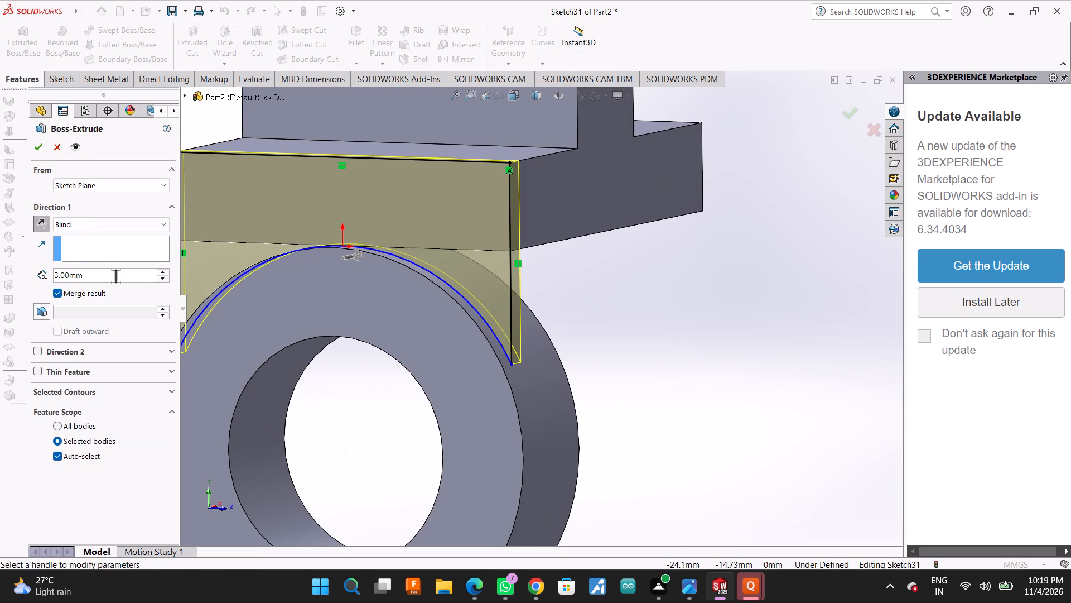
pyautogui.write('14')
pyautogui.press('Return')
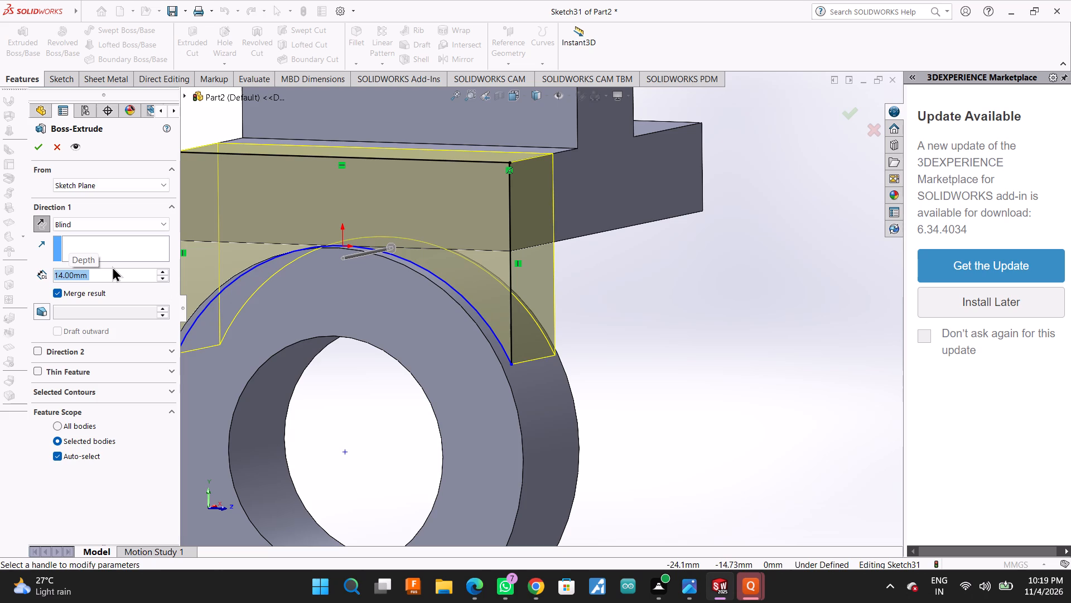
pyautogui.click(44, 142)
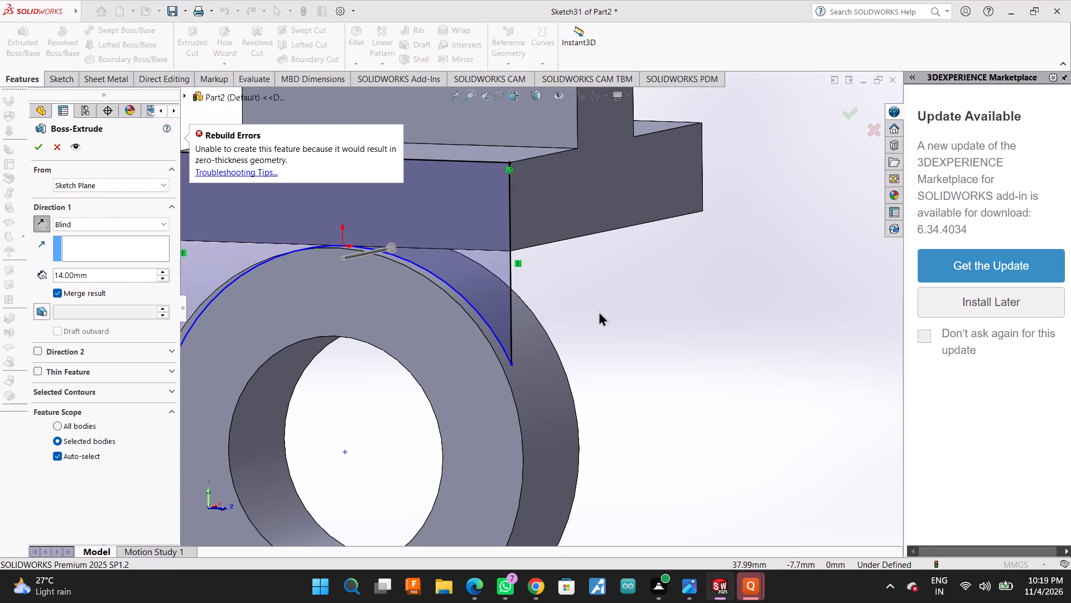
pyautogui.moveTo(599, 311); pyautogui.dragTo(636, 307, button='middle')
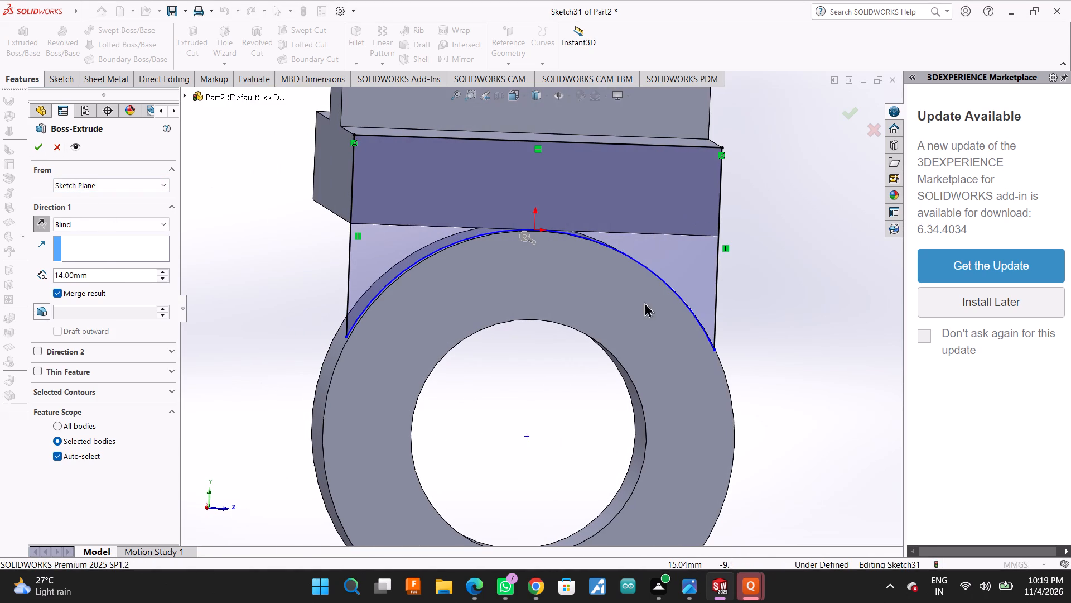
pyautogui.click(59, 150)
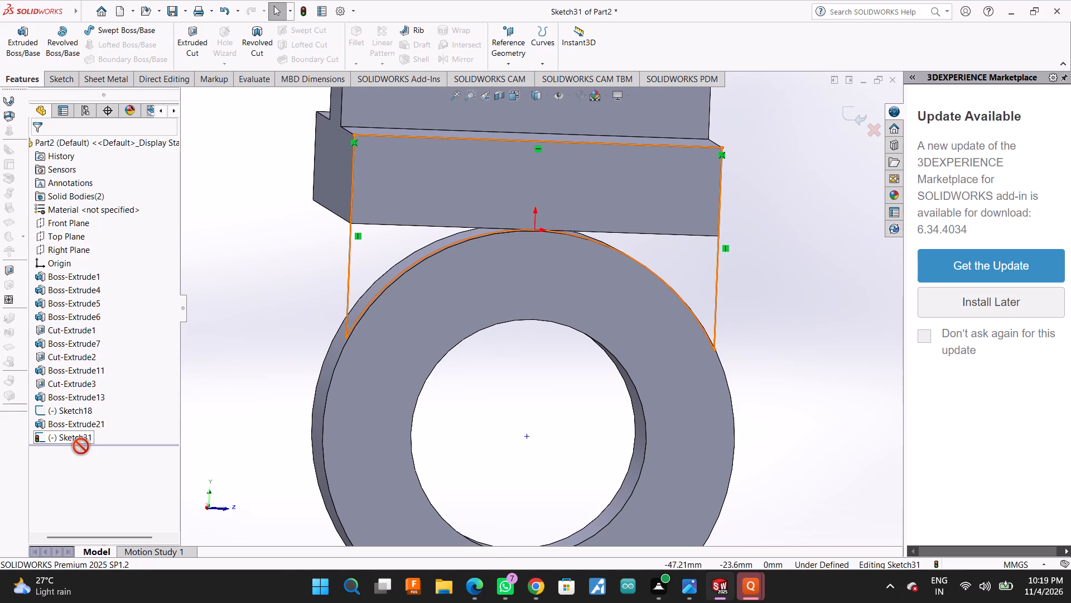
# Draw a 50 mm horizontal line along the end block's bottom edge, joining the profile's two vertical lines.
pyautogui.click(74, 439)
pyautogui.click(100, 421)
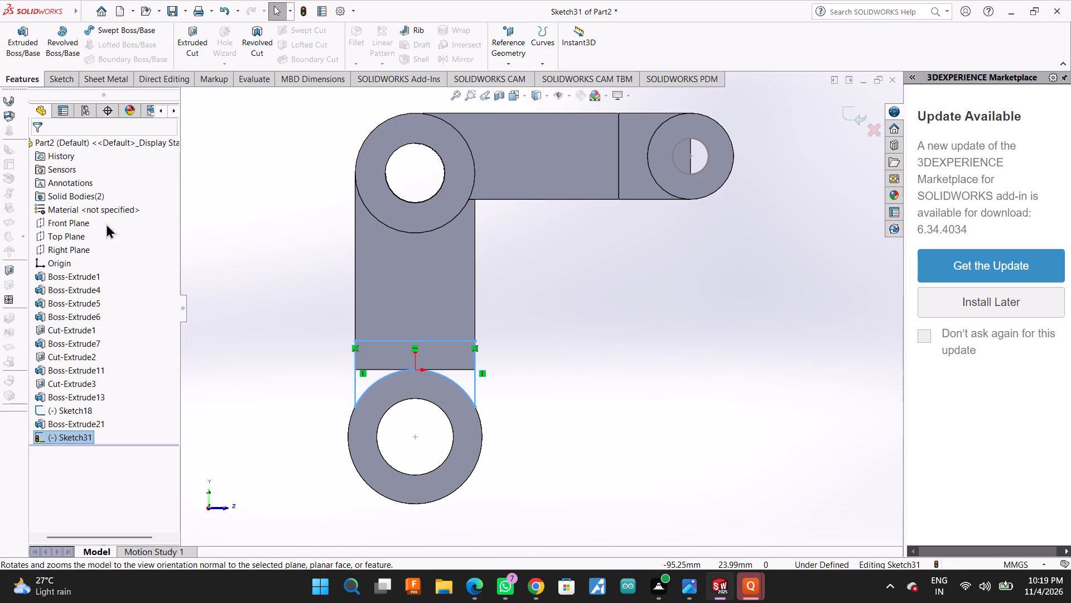
pyautogui.click(49, 82)
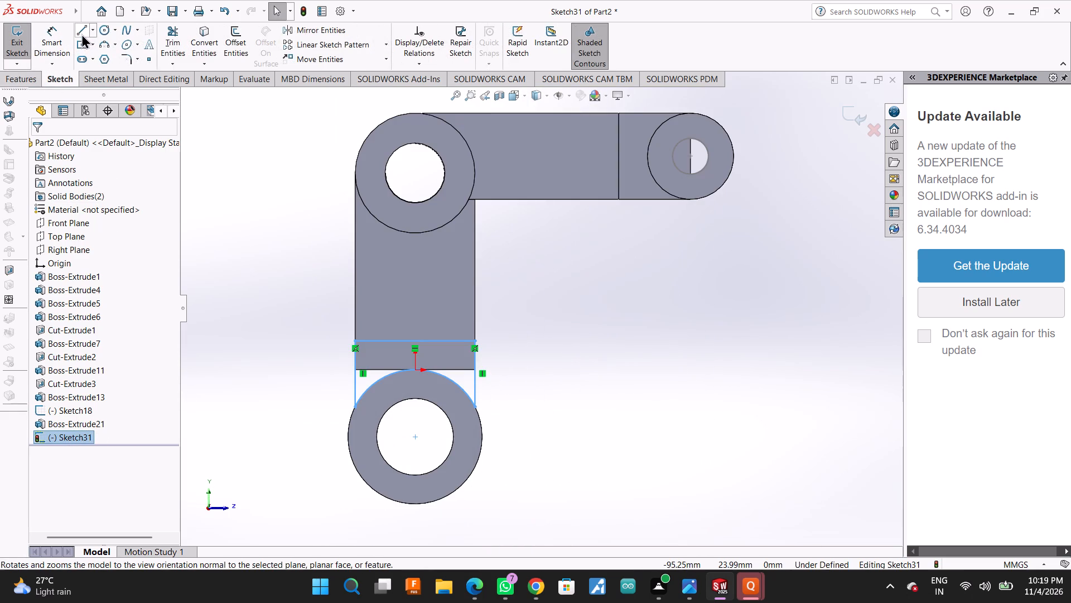
pyautogui.click(81, 33)
pyautogui.scroll(-6, 533, 355)
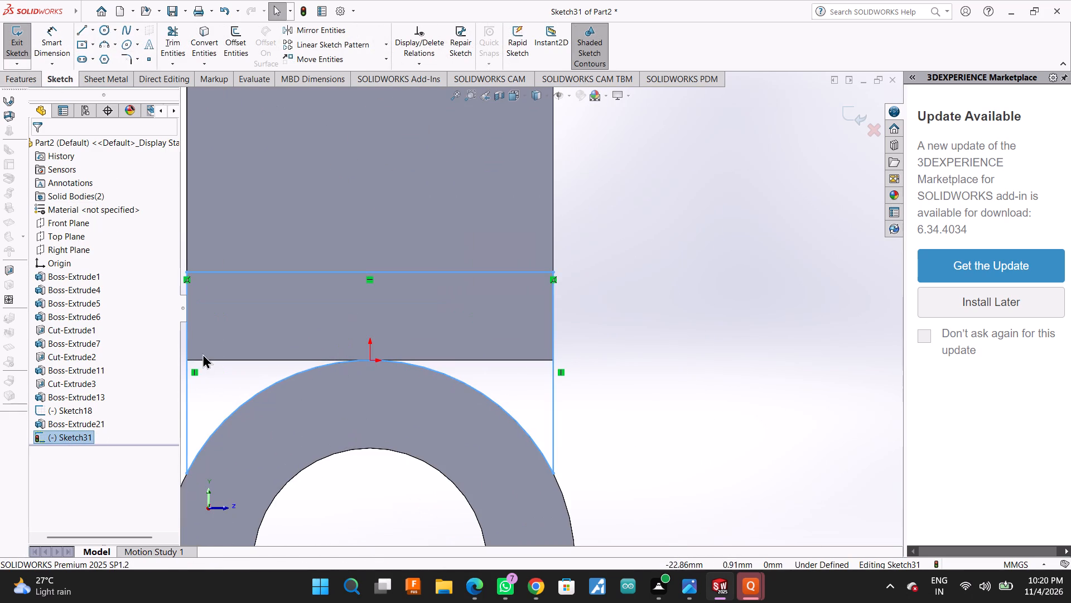
pyautogui.click(84, 24)
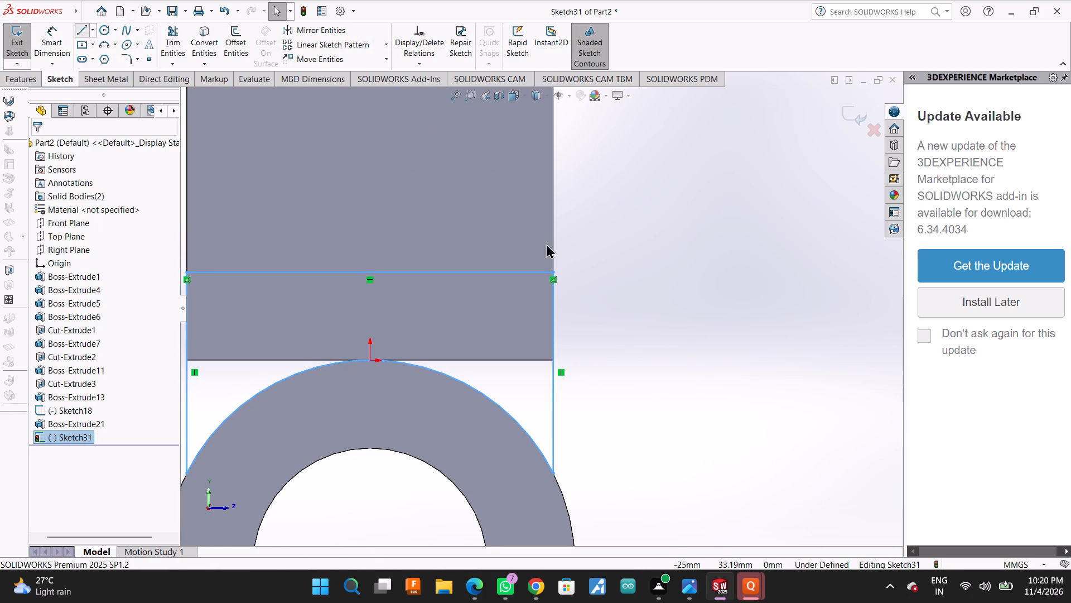
pyautogui.scroll(3, 699, 300)
pyautogui.scroll(-5, 532, 314)
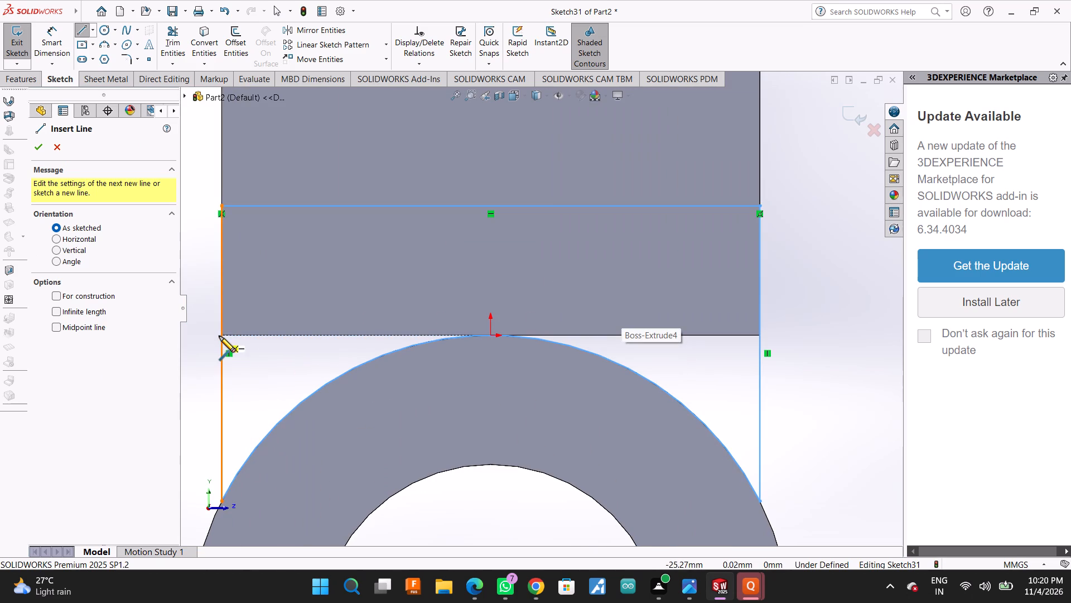
pyautogui.click(220, 334)
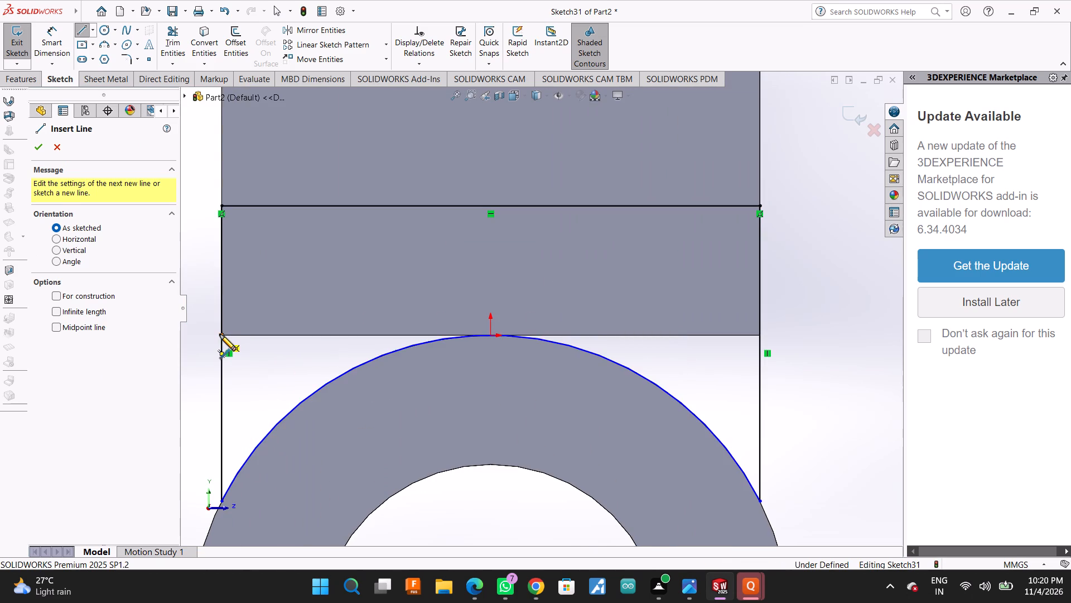
pyautogui.click(760, 334)
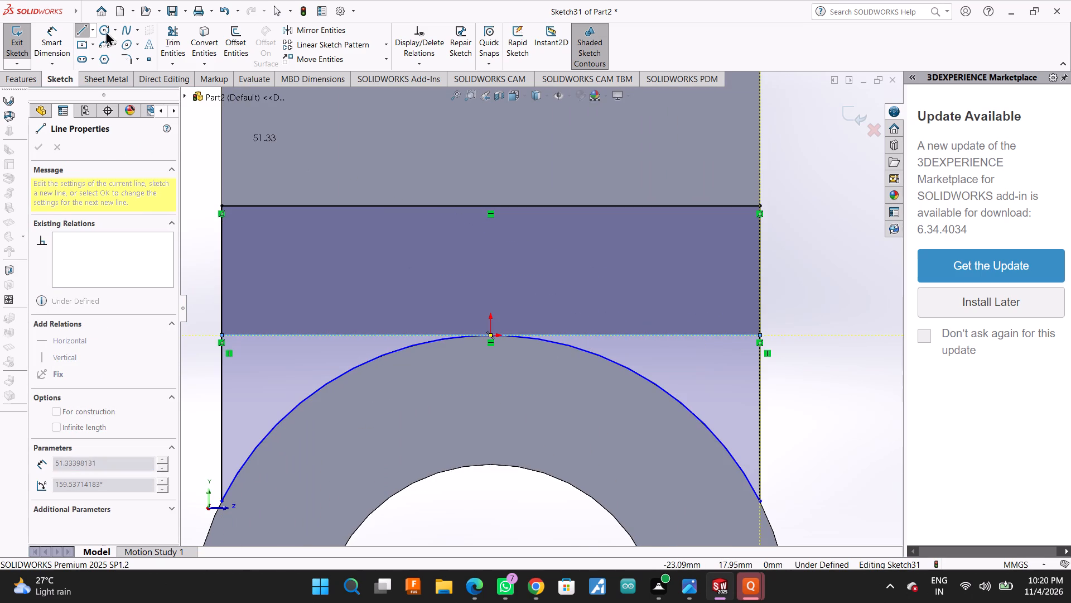
pyautogui.click(191, 44)
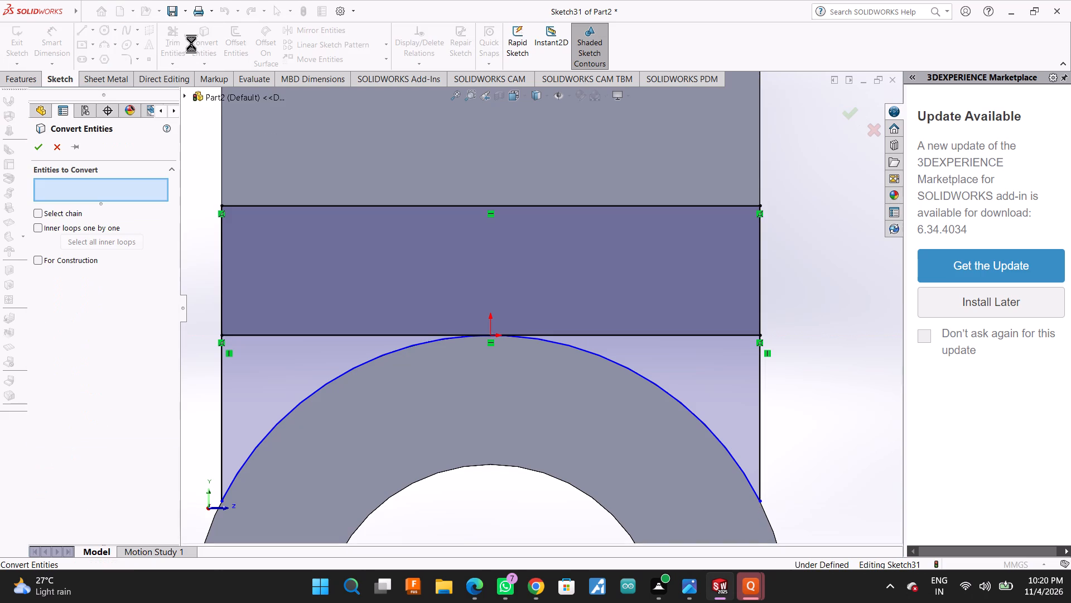
pyautogui.click(62, 150)
# Trim away the profile's top line and the parts of both verticals above the block's bottom edge.
pyautogui.click(174, 34)
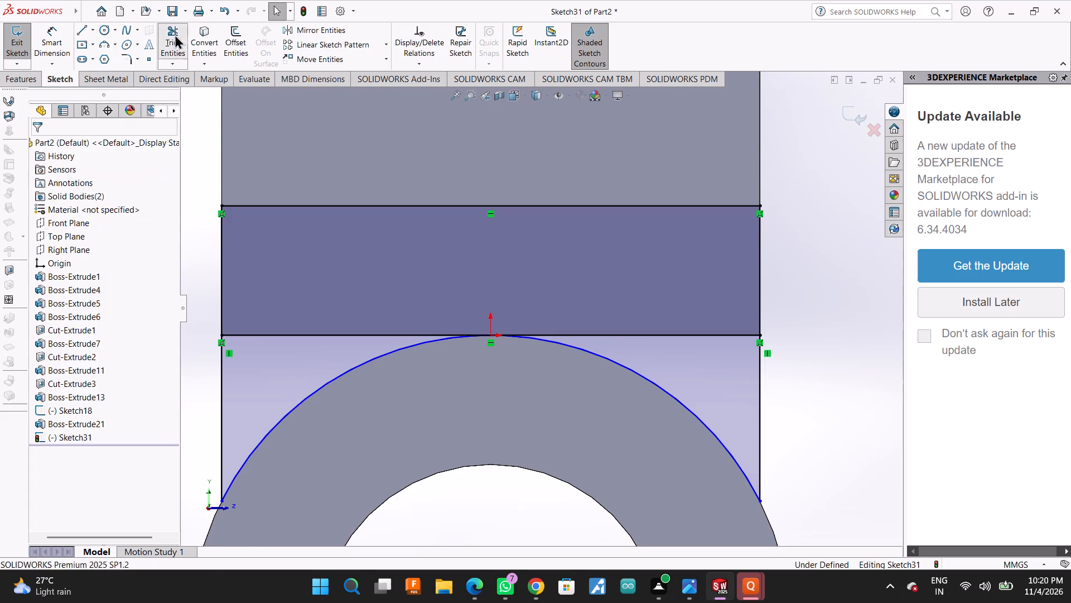
pyautogui.scroll(1, 370, 236)
pyautogui.moveTo(237, 265); pyautogui.dragTo(722, 252)
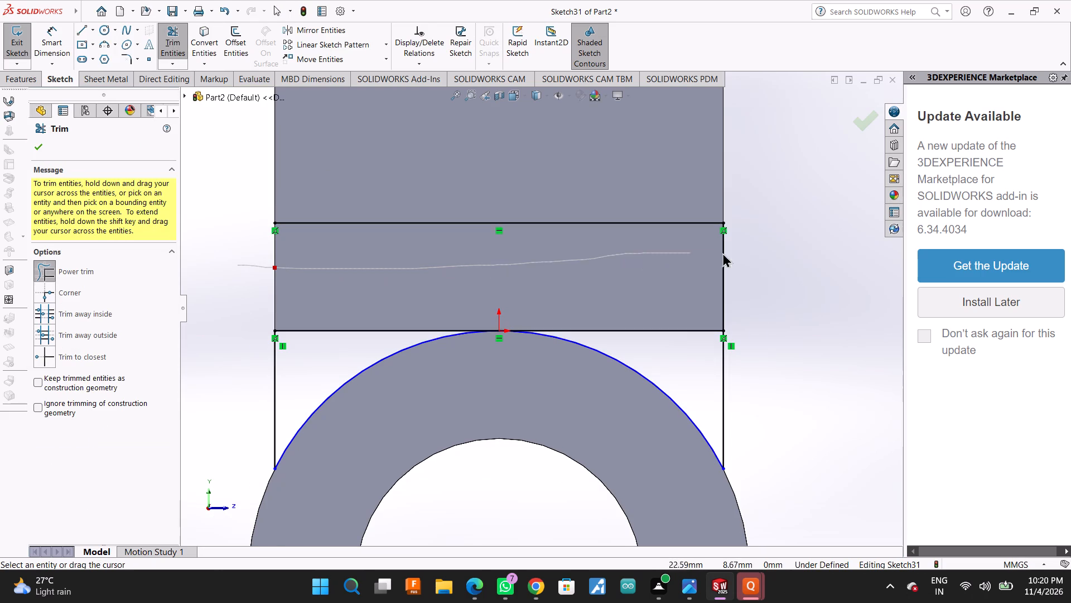
pyautogui.moveTo(722, 252); pyautogui.dragTo(800, 252)
pyautogui.moveTo(672, 193); pyautogui.dragTo(668, 242)
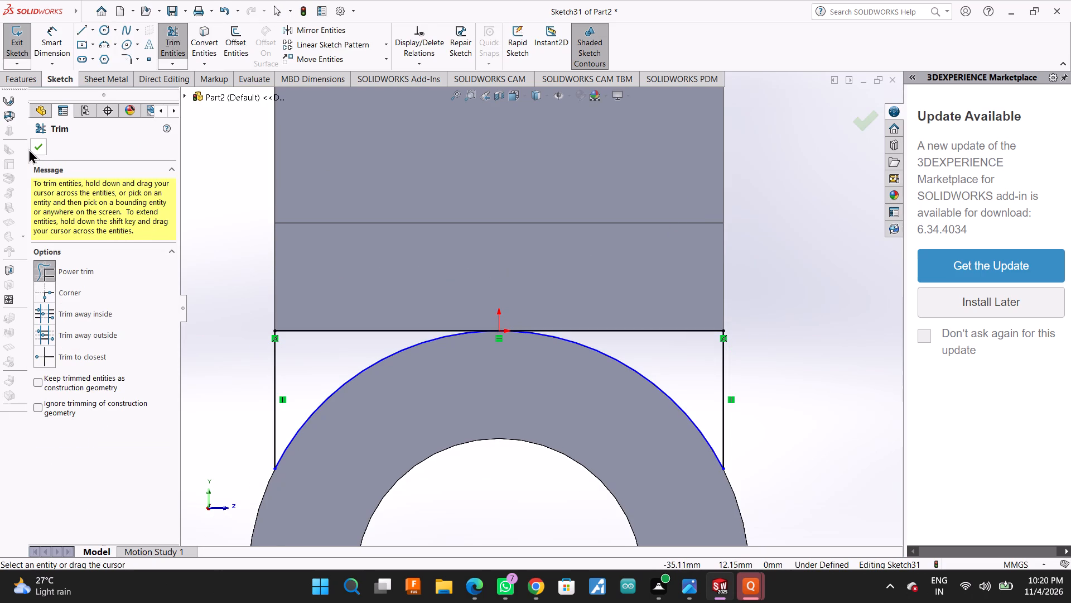
pyautogui.click(28, 149)
pyautogui.click(35, 149)
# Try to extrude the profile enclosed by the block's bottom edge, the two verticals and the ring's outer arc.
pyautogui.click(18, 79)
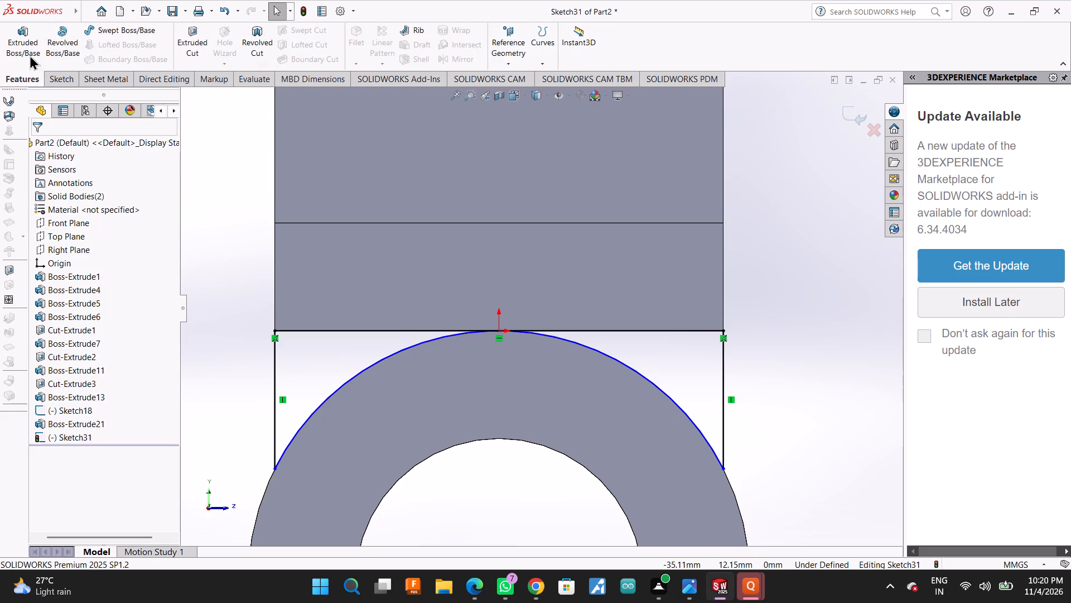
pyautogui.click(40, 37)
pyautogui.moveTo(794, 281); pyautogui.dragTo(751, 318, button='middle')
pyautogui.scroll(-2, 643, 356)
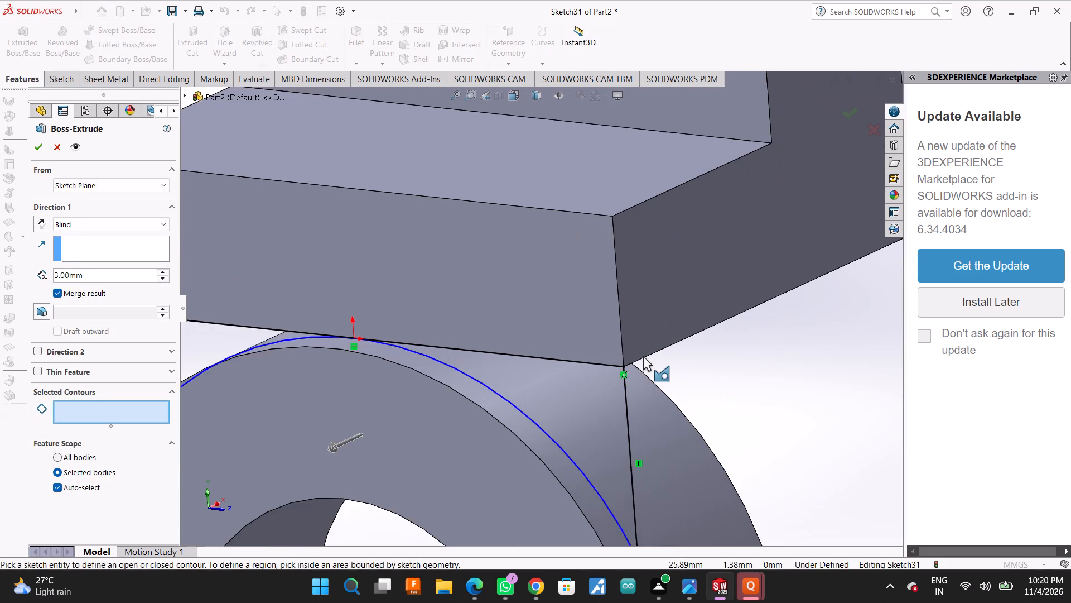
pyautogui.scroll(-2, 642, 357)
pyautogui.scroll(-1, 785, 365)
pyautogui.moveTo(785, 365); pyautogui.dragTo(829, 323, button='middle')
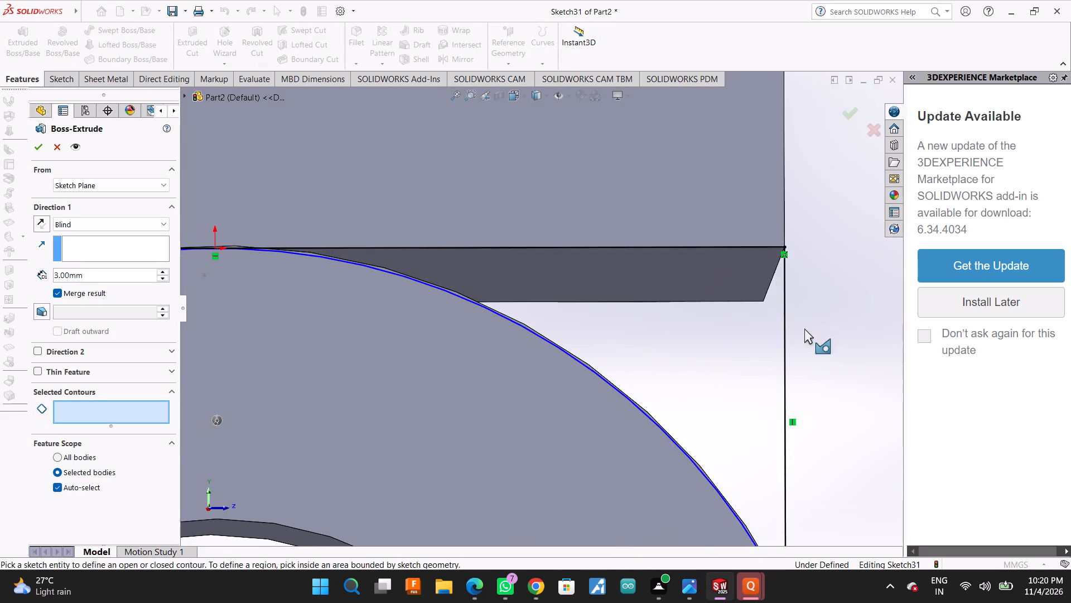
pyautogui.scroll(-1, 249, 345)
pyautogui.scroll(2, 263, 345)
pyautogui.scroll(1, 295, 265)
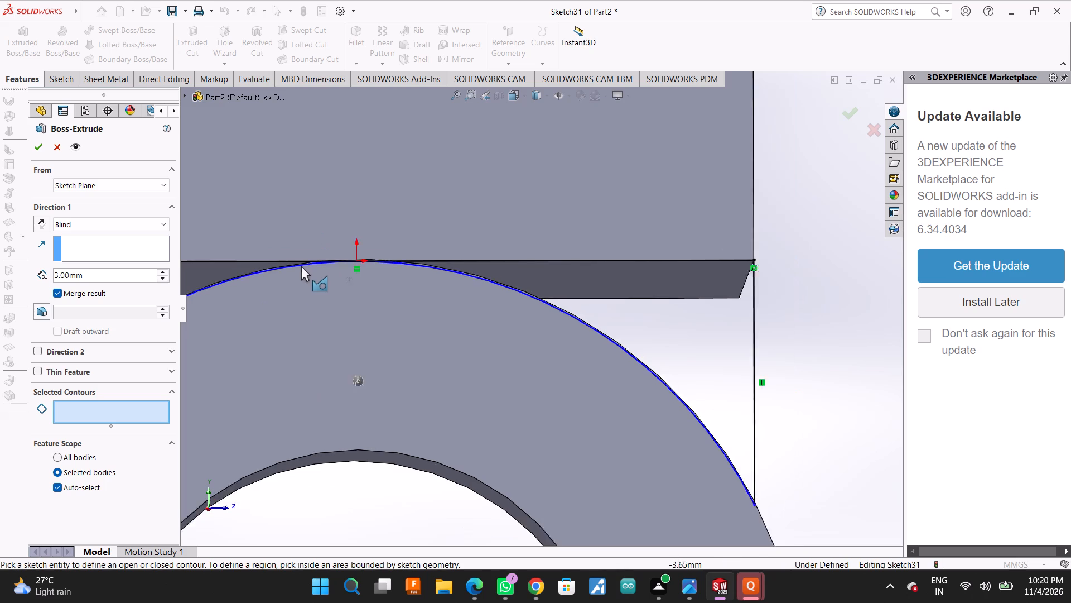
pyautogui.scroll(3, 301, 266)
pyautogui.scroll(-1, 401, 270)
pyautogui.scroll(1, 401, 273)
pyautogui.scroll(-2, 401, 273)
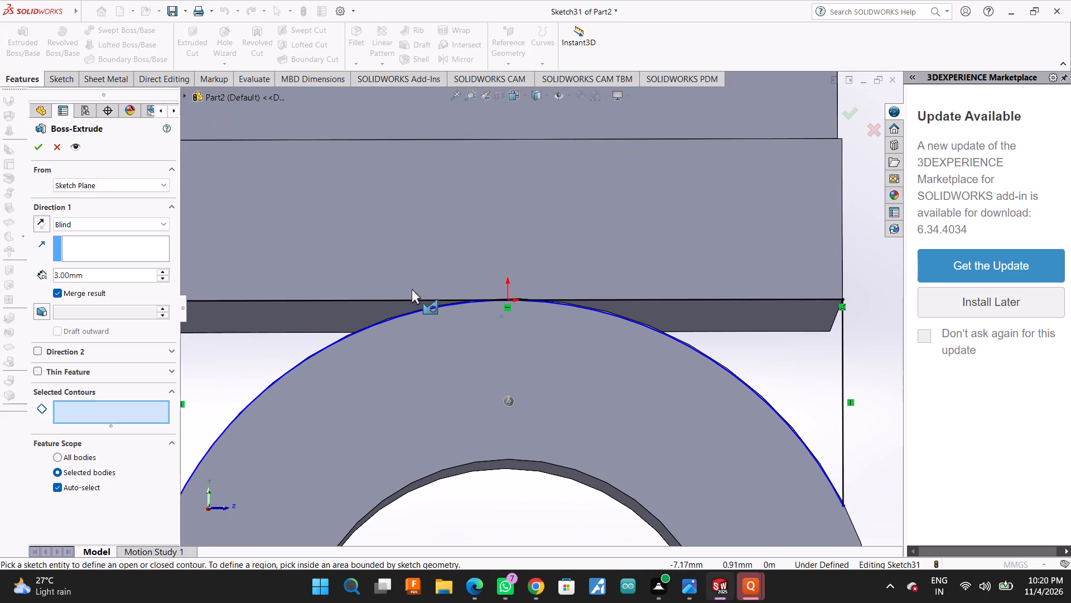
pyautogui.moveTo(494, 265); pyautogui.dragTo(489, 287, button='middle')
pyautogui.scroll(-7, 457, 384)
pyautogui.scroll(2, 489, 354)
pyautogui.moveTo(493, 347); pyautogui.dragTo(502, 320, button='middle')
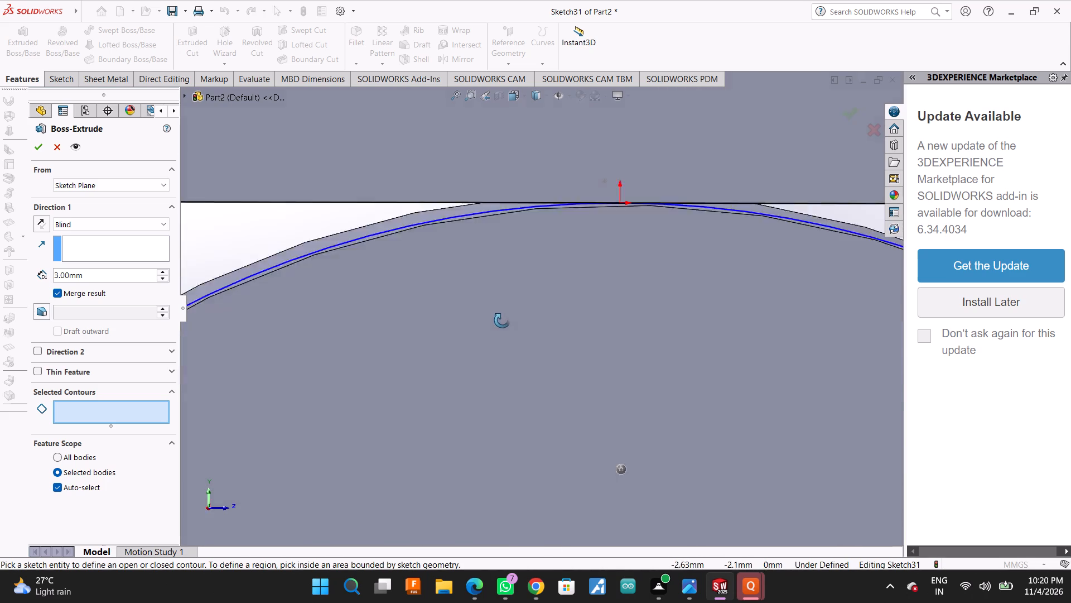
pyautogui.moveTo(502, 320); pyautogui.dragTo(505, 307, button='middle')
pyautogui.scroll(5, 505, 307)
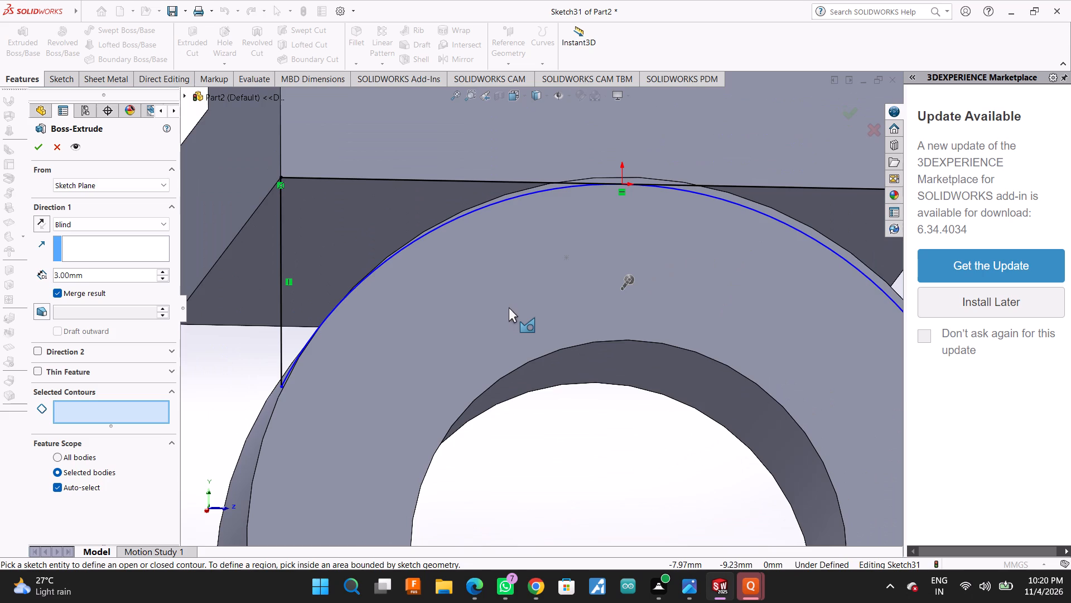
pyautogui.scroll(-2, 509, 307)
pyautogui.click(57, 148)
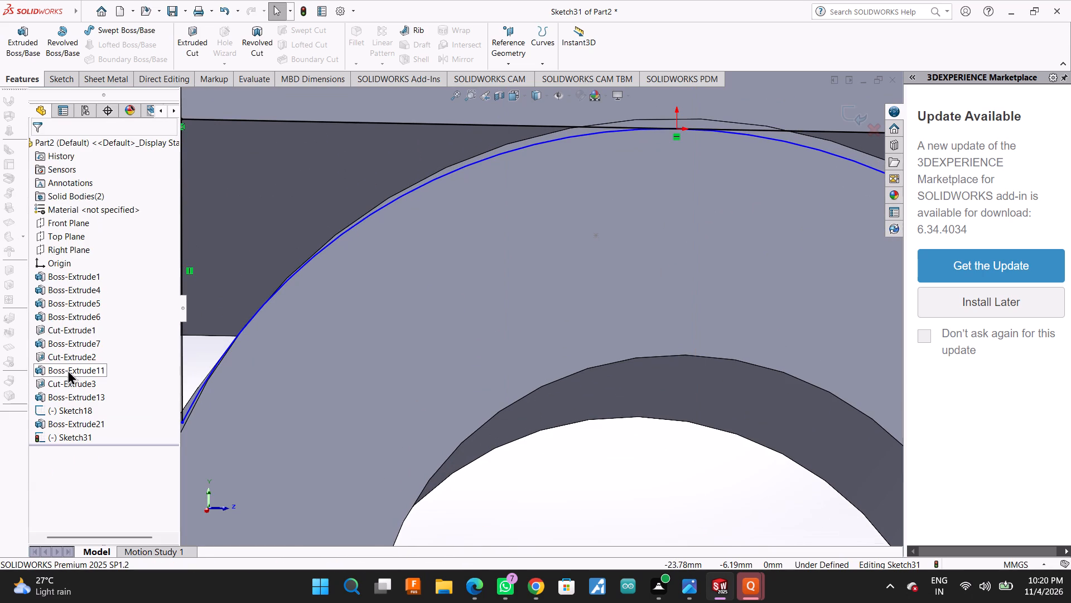
# Examine the profile sketch from several angles, especially where its horizontal line touches the top of the ring's arc.
pyautogui.click(75, 434)
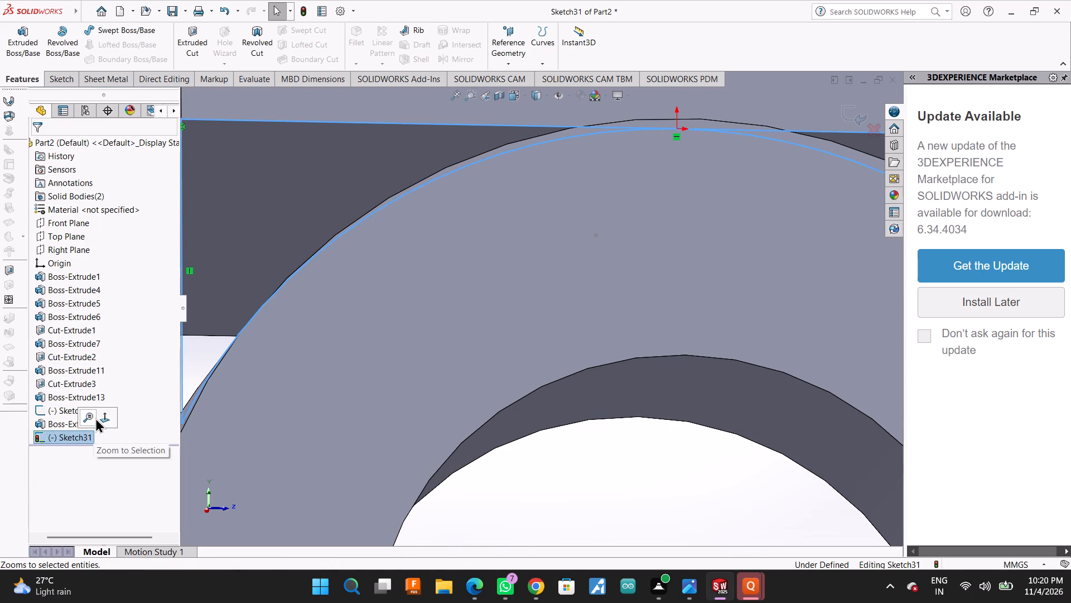
pyautogui.click(98, 417)
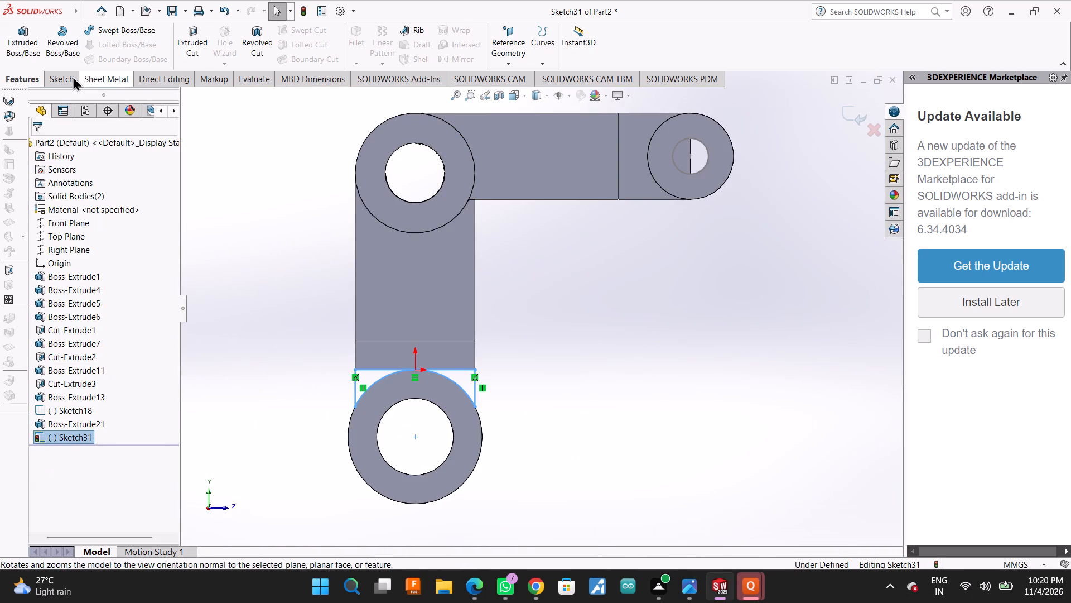
pyautogui.click(73, 76)
pyautogui.click(83, 22)
pyautogui.scroll(-2, 474, 379)
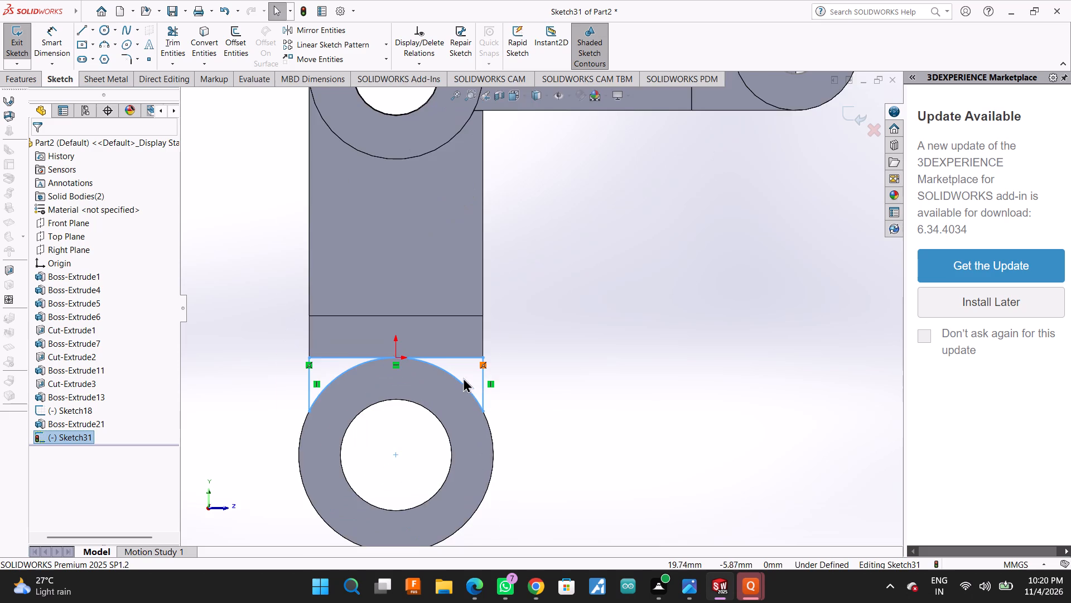
pyautogui.scroll(-2, 463, 377)
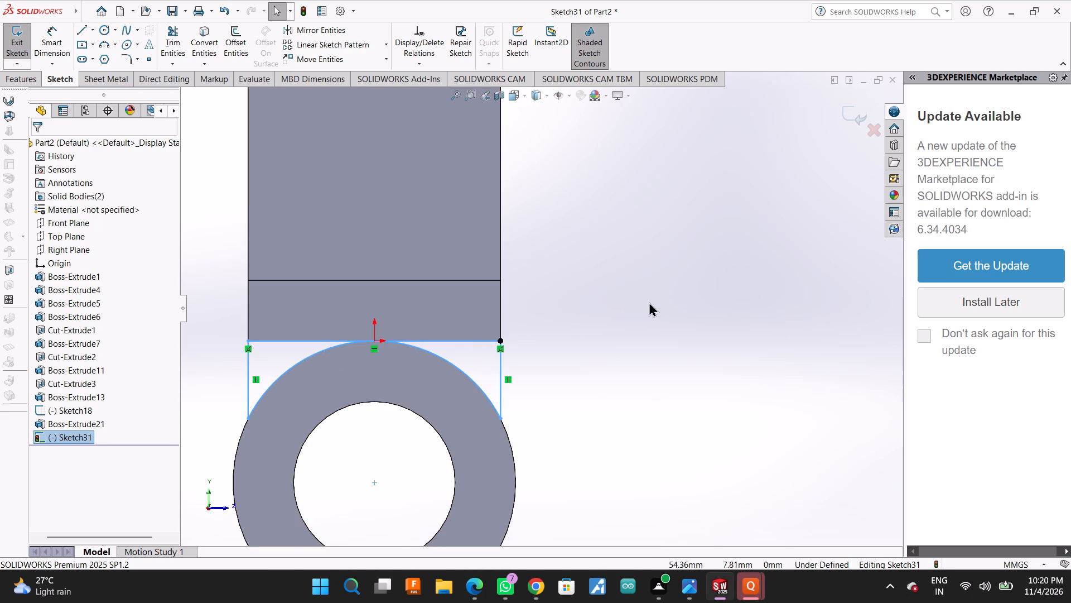
pyautogui.moveTo(649, 301); pyautogui.dragTo(626, 328, button='middle')
pyautogui.scroll(-1, 512, 355)
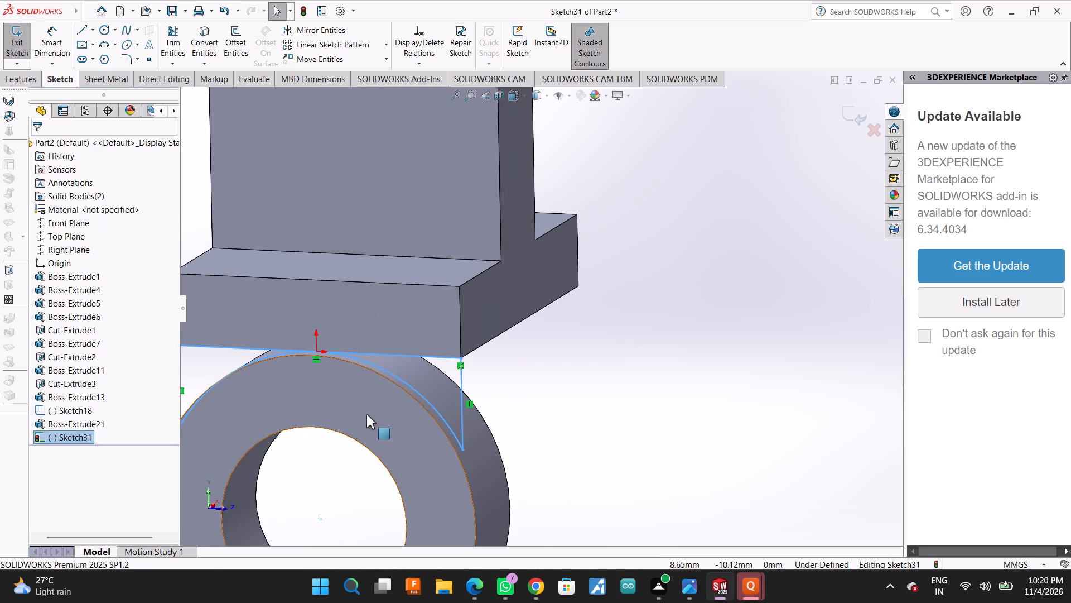
pyautogui.scroll(-11, 317, 387)
pyautogui.scroll(2, 451, 304)
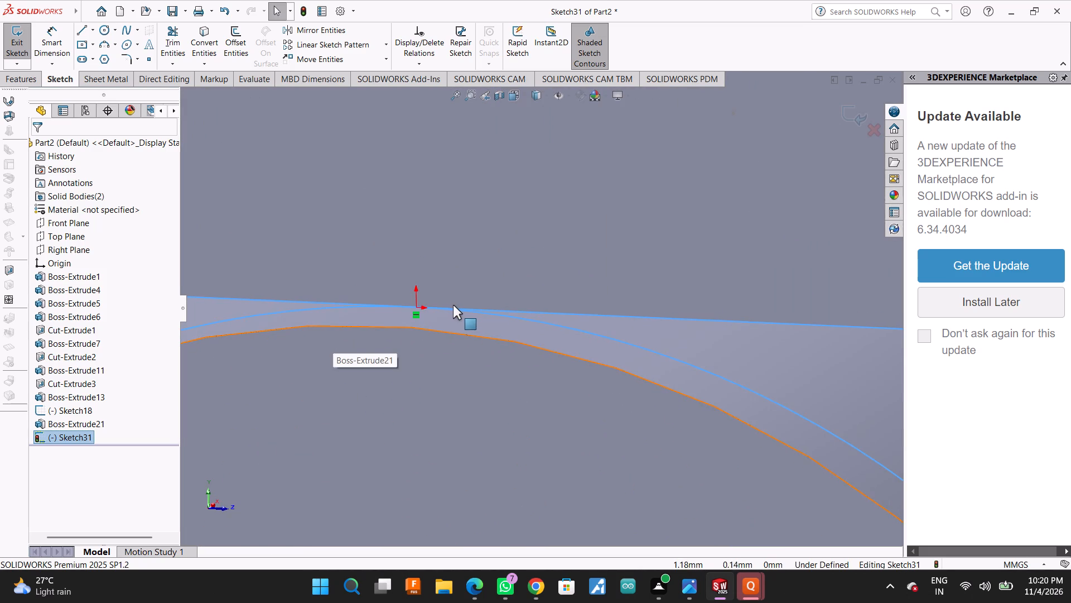
pyautogui.scroll(11, 461, 323)
pyautogui.moveTo(679, 329); pyautogui.dragTo(689, 284, button='middle')
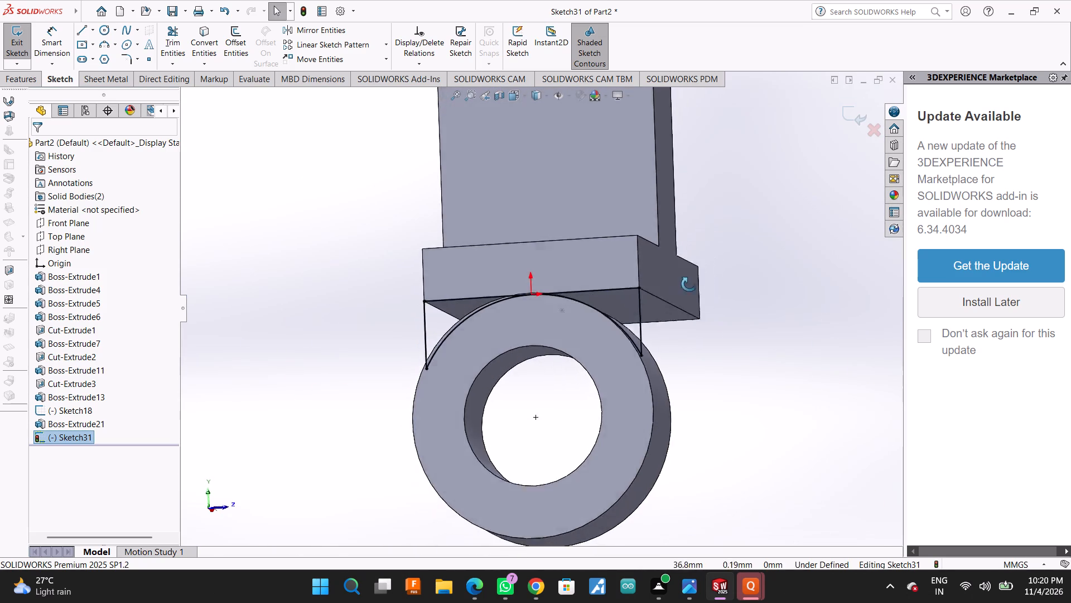
pyautogui.moveTo(689, 284); pyautogui.dragTo(831, 252, button='middle')
pyautogui.moveTo(705, 253); pyautogui.dragTo(528, 298, button='middle')
pyautogui.scroll(3, 543, 331)
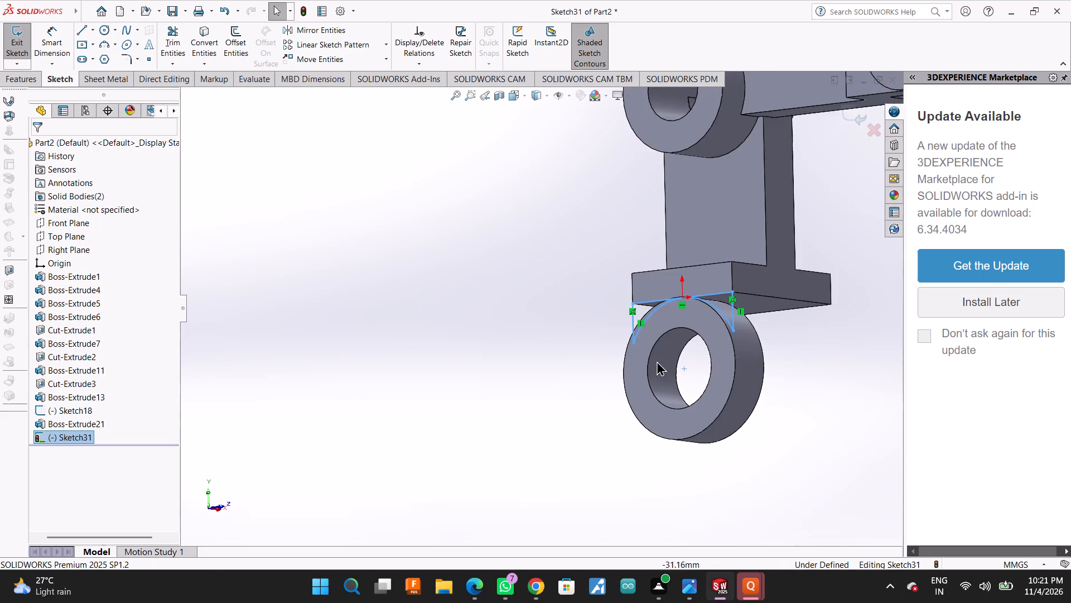
pyautogui.scroll(2, 752, 372)
pyautogui.moveTo(817, 372); pyautogui.dragTo(869, 390, button='middle')
pyautogui.scroll(-5, 724, 352)
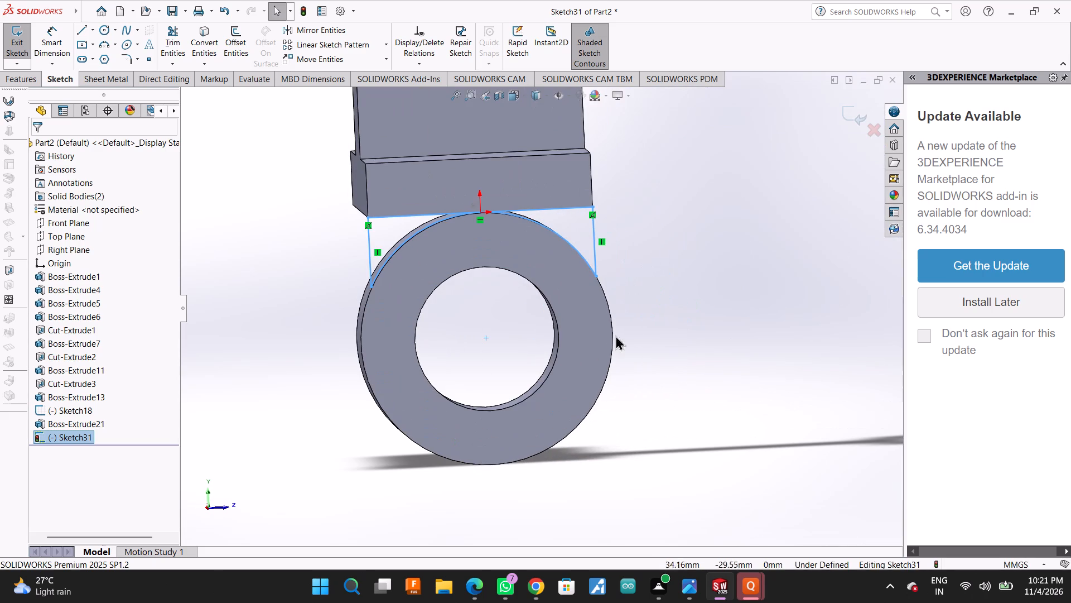
# Trim away the profile's +Z half: the horizontal line, arc and vertical beyond the tangent point, leaving one closed corner.
pyautogui.click(173, 34)
pyautogui.scroll(-2, 498, 202)
pyautogui.moveTo(547, 189); pyautogui.dragTo(551, 219)
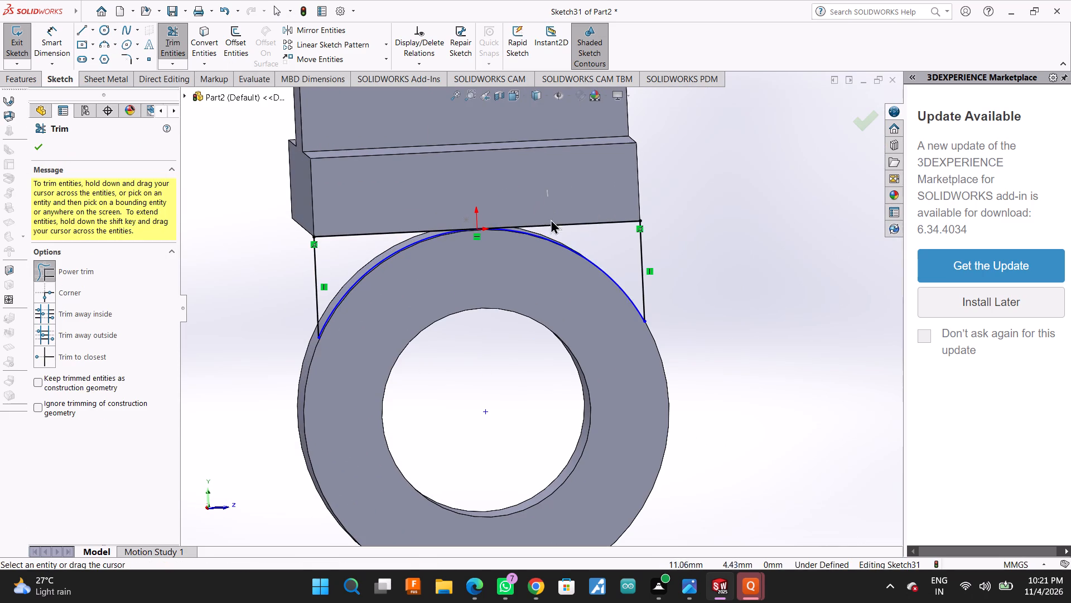
pyautogui.moveTo(551, 219); pyautogui.dragTo(660, 296)
pyautogui.scroll(-2, 499, 277)
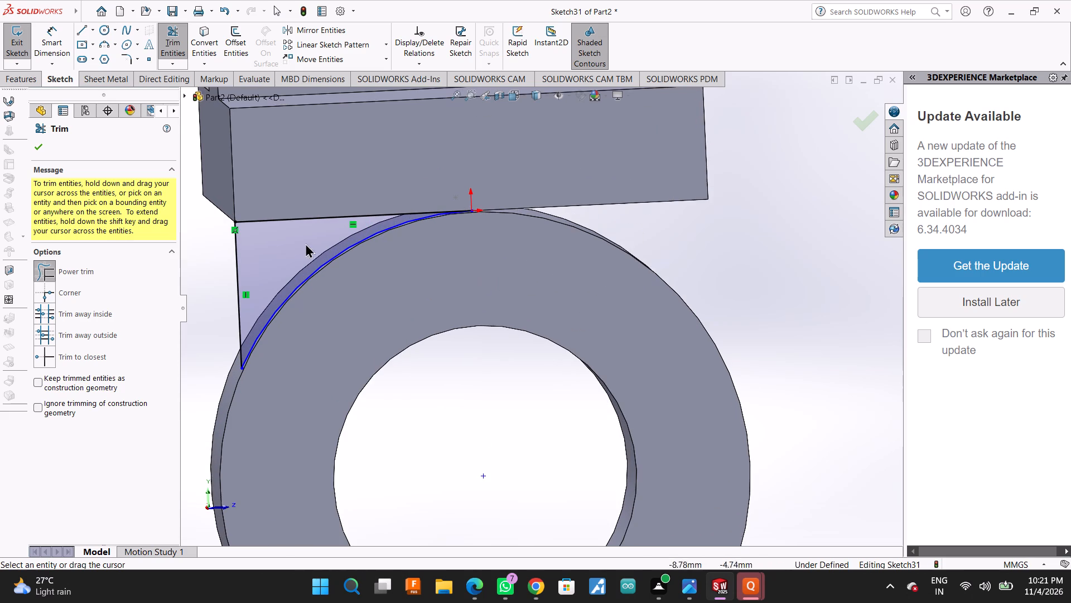
pyautogui.click(38, 146)
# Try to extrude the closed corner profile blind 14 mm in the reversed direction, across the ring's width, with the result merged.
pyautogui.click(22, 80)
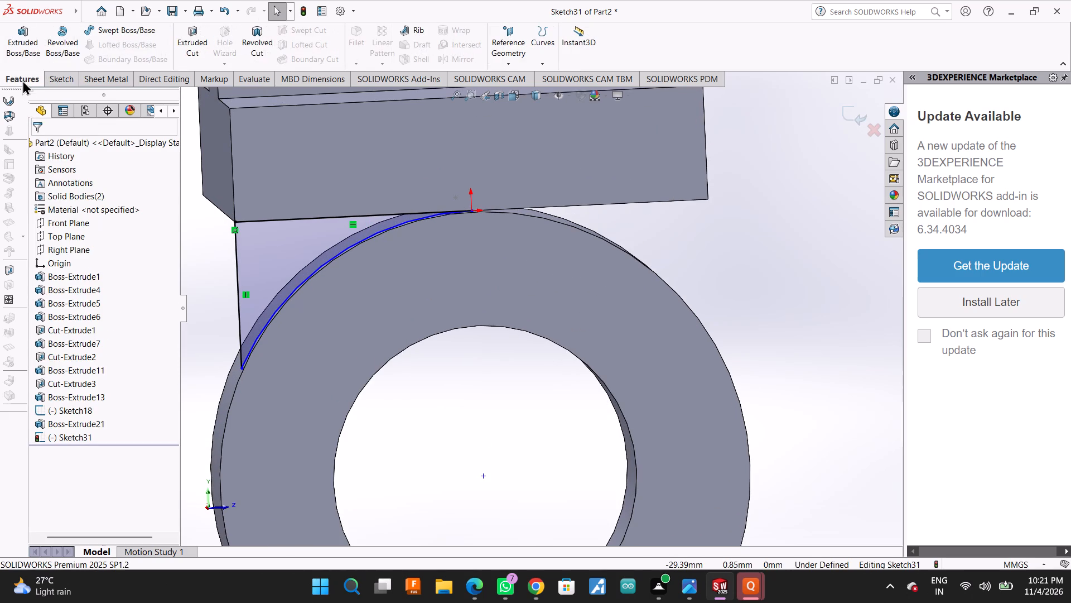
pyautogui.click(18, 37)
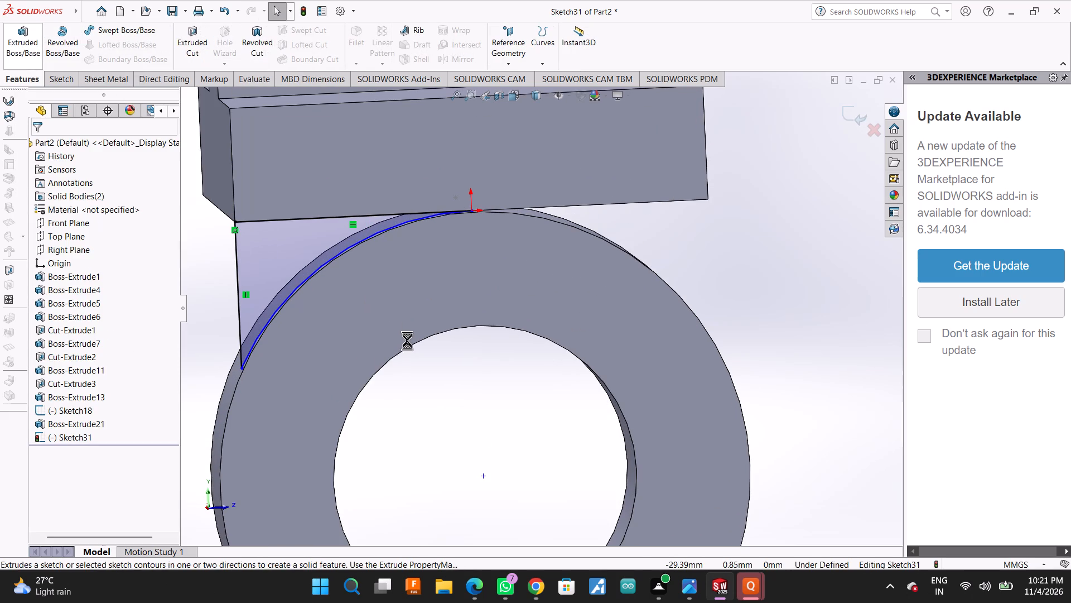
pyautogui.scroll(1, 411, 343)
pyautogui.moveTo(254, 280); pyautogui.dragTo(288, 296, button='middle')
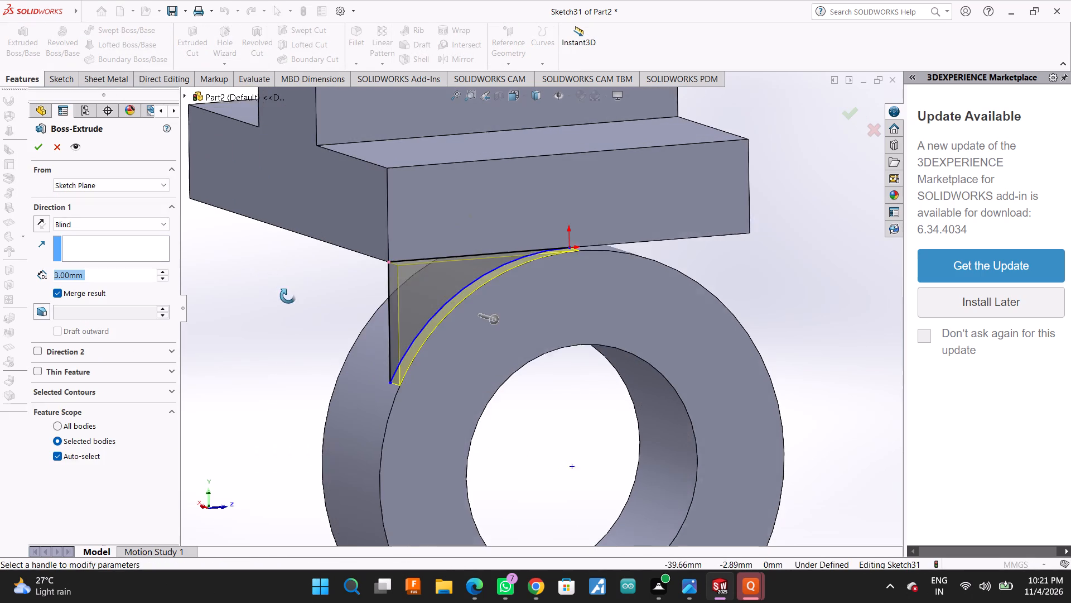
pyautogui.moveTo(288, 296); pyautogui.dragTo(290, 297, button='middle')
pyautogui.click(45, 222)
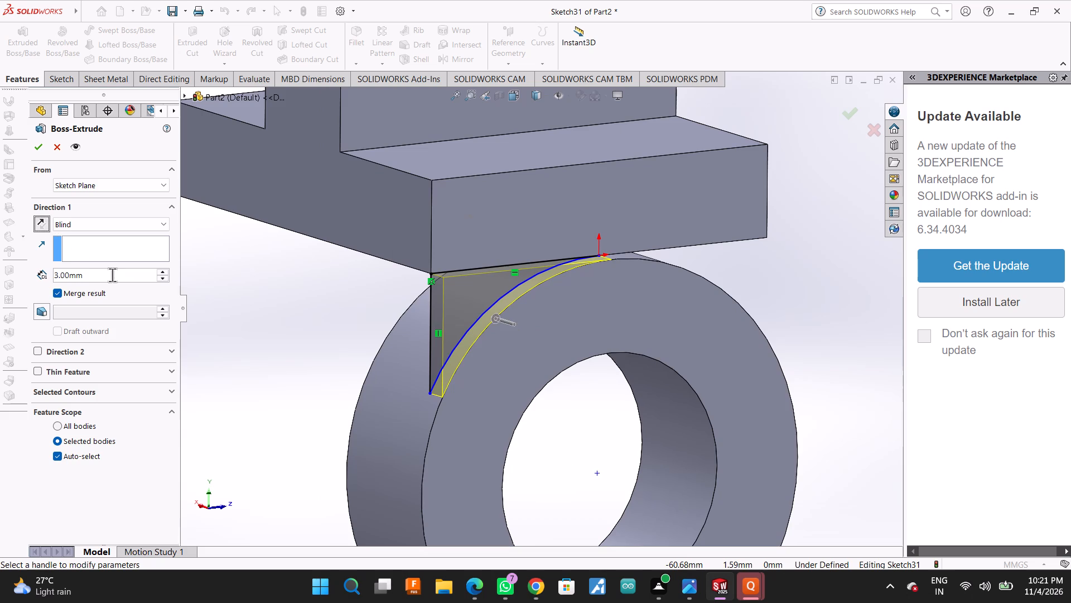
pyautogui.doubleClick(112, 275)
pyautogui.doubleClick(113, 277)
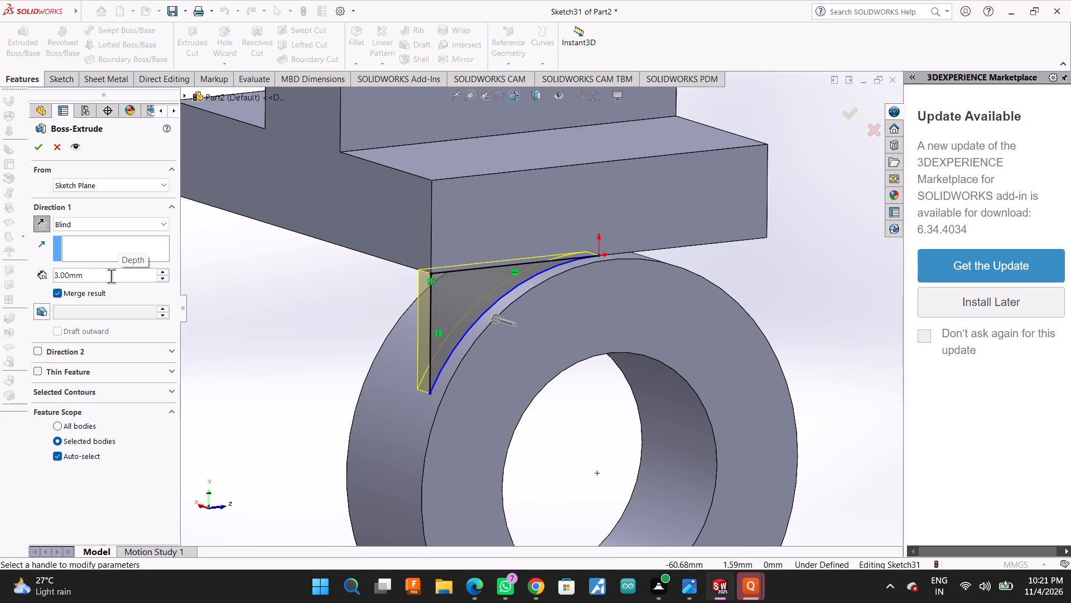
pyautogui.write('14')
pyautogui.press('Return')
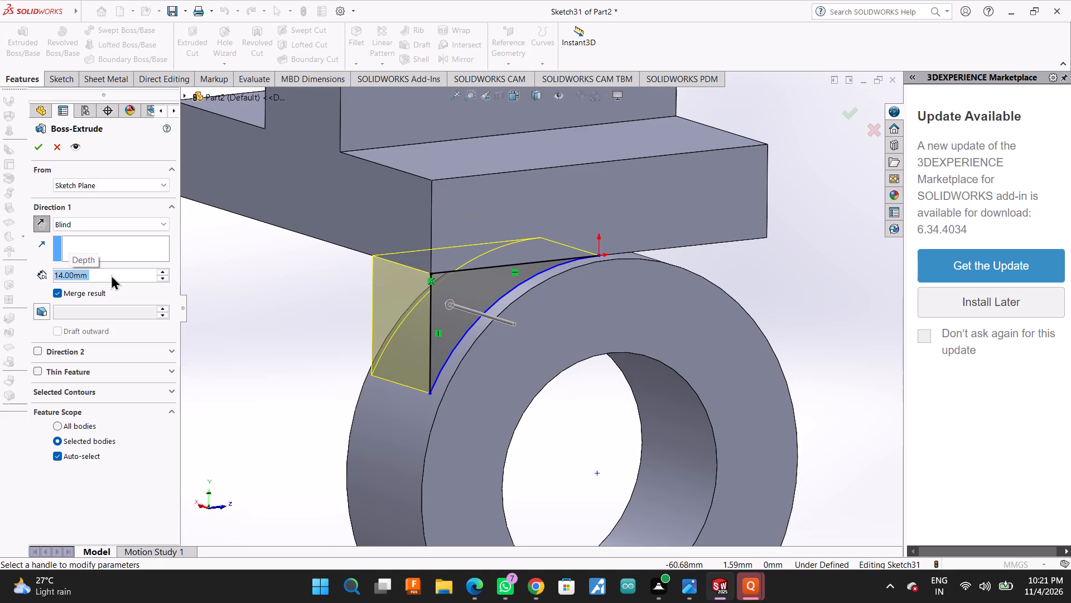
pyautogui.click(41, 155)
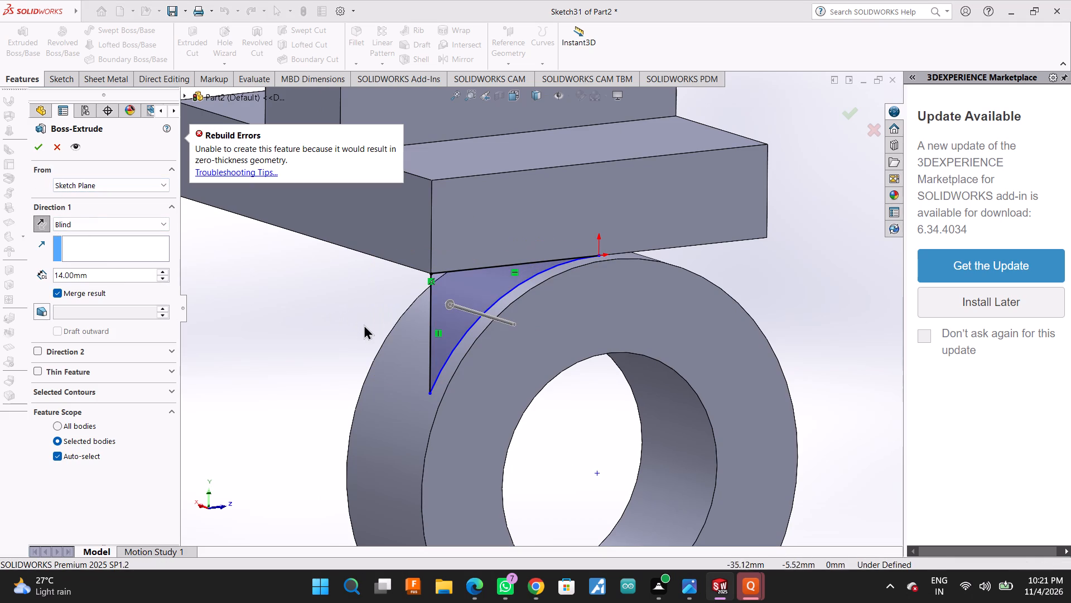
# Examine the corner profile and the contact between the block and ring from several angles, and abandon the extrusion.
pyautogui.moveTo(318, 390); pyautogui.dragTo(364, 395, button='middle')
pyautogui.scroll(2, 359, 387)
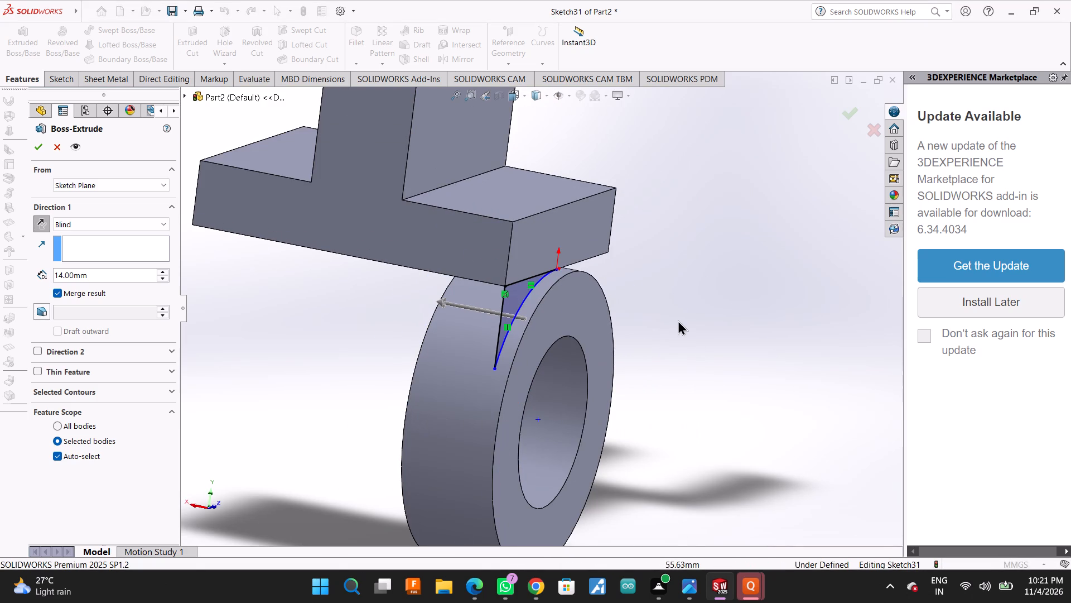
pyautogui.moveTo(677, 320); pyautogui.dragTo(663, 327, button='middle')
pyautogui.scroll(2, 663, 327)
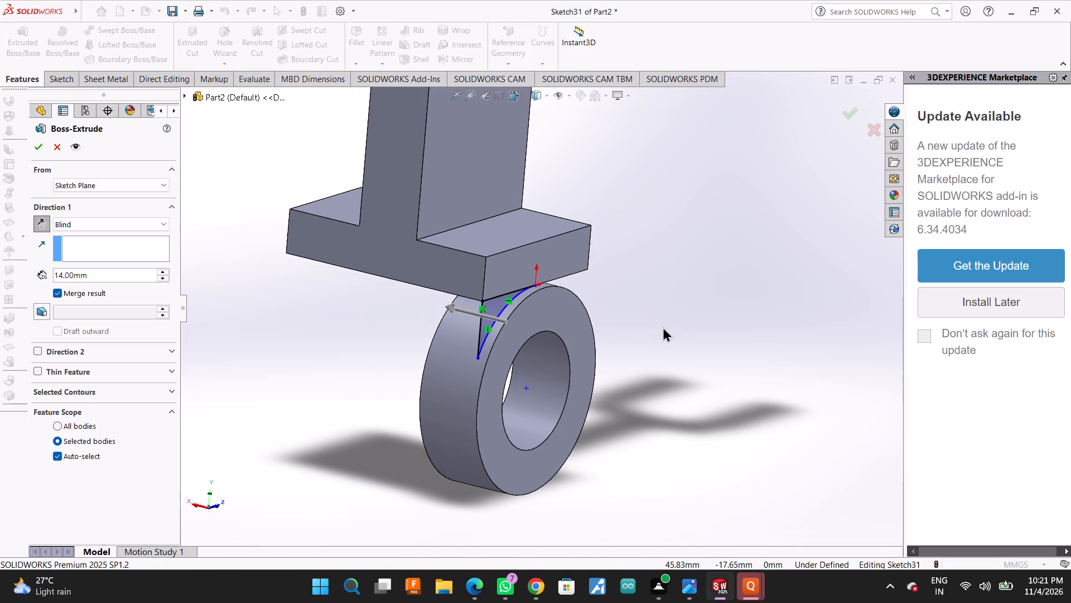
pyautogui.scroll(1, 663, 327)
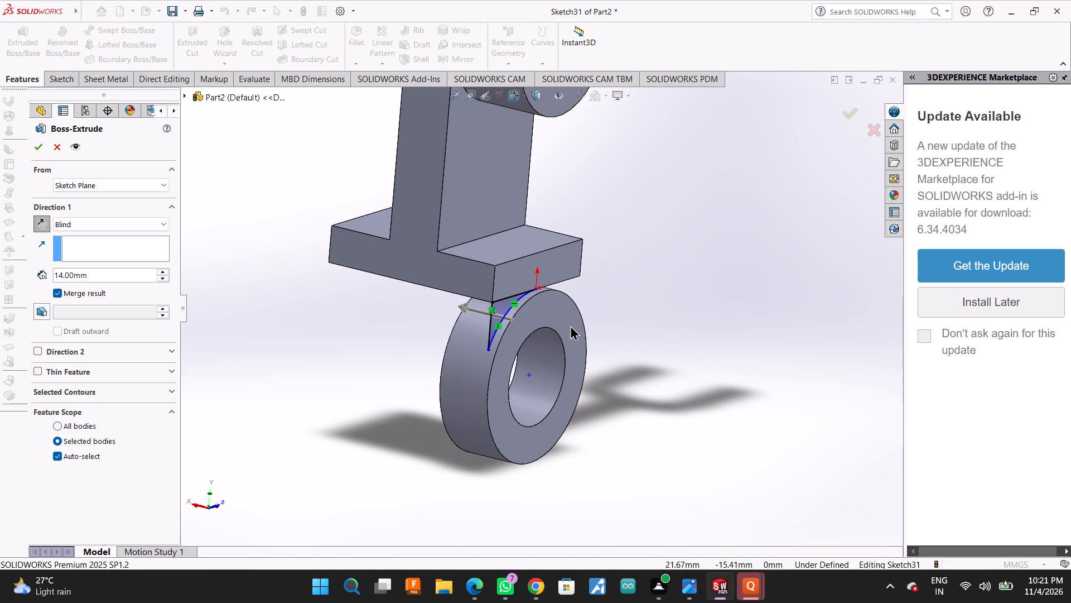
pyautogui.scroll(2, 570, 325)
pyautogui.scroll(-1, 552, 288)
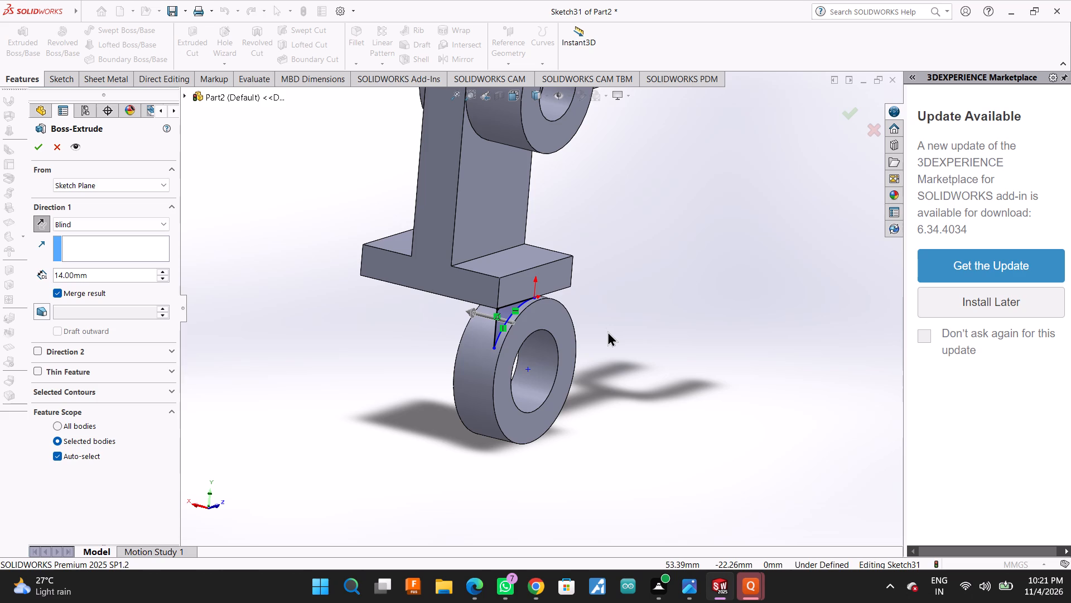
pyautogui.moveTo(598, 334); pyautogui.dragTo(568, 350, button='middle')
pyautogui.scroll(2, 568, 350)
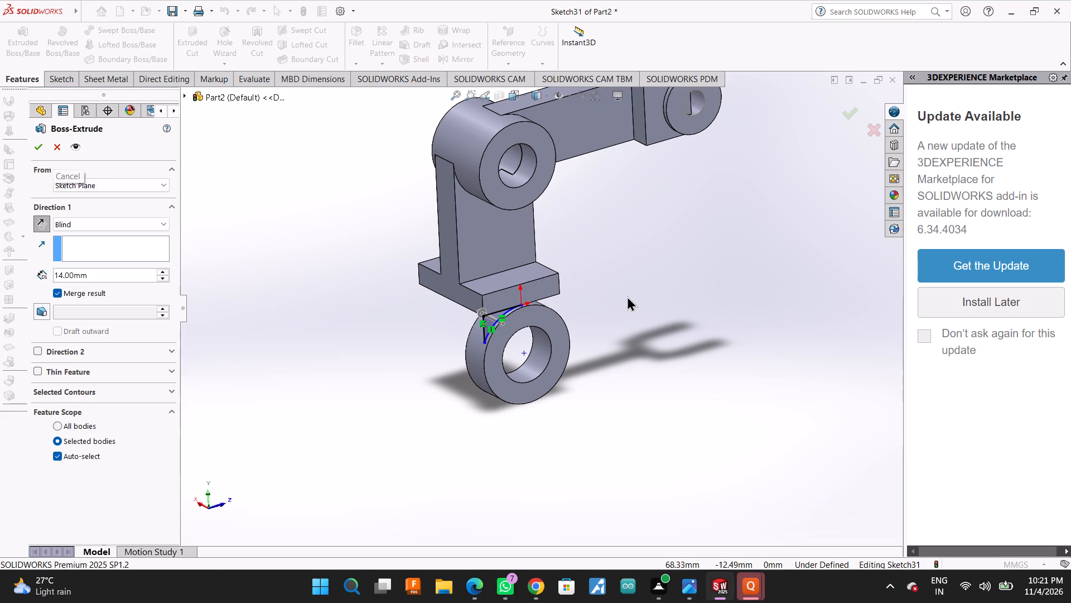
pyautogui.moveTo(627, 295); pyautogui.dragTo(591, 309, button='middle')
pyautogui.scroll(-10, 514, 336)
pyautogui.scroll(-2, 538, 295)
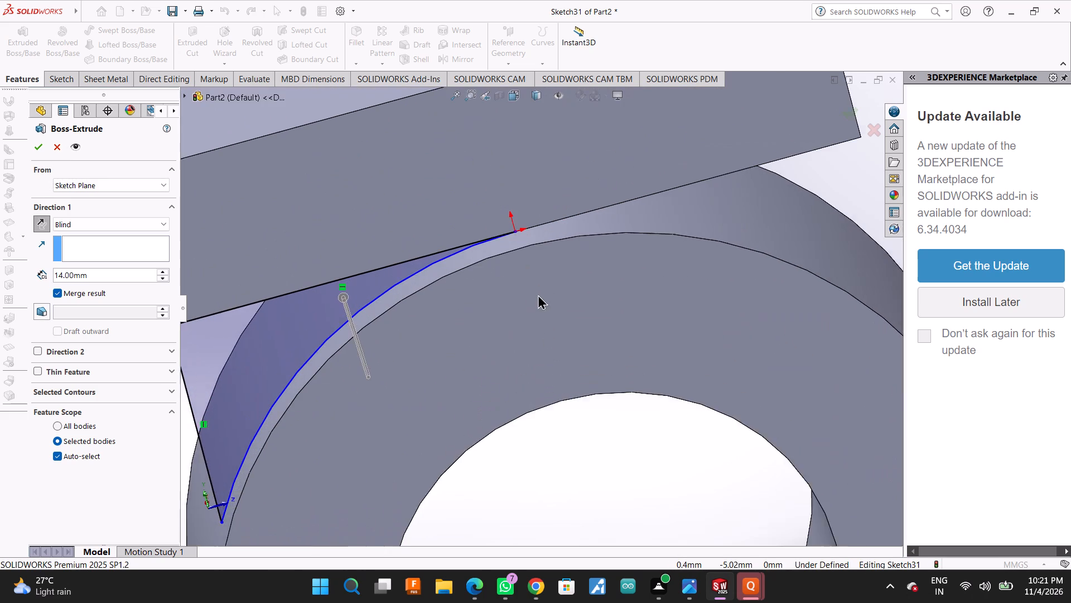
pyautogui.moveTo(549, 335); pyautogui.dragTo(563, 287, button='middle')
pyautogui.scroll(-1, 562, 287)
pyautogui.scroll(5, 561, 288)
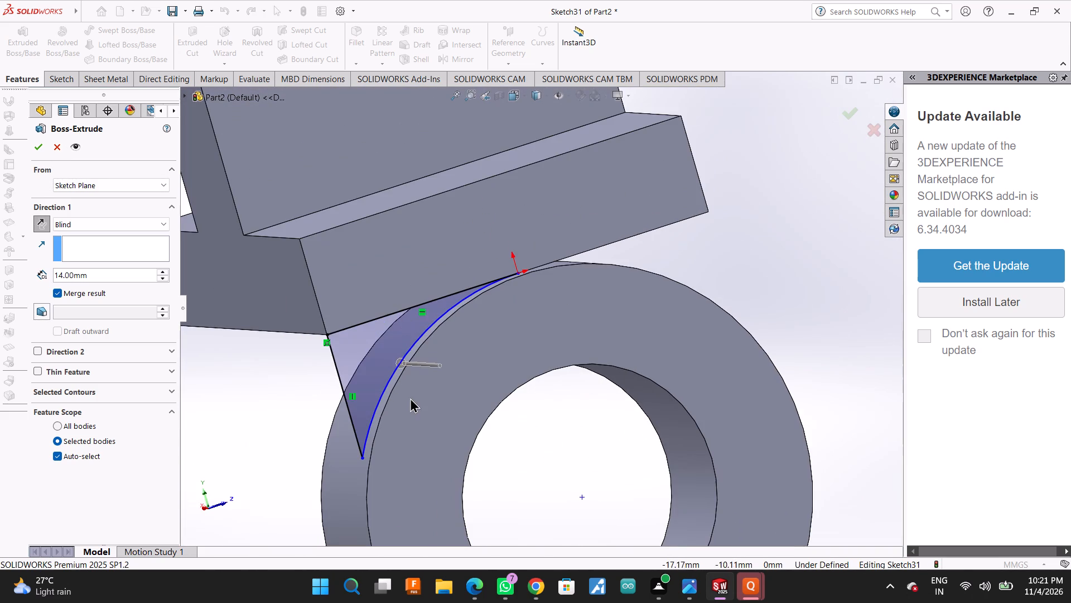
pyautogui.scroll(3, 410, 398)
pyautogui.moveTo(345, 381); pyautogui.dragTo(377, 382, button='middle')
pyautogui.middleClick(401, 329)
pyautogui.moveTo(381, 356); pyautogui.dragTo(401, 361, button='middle')
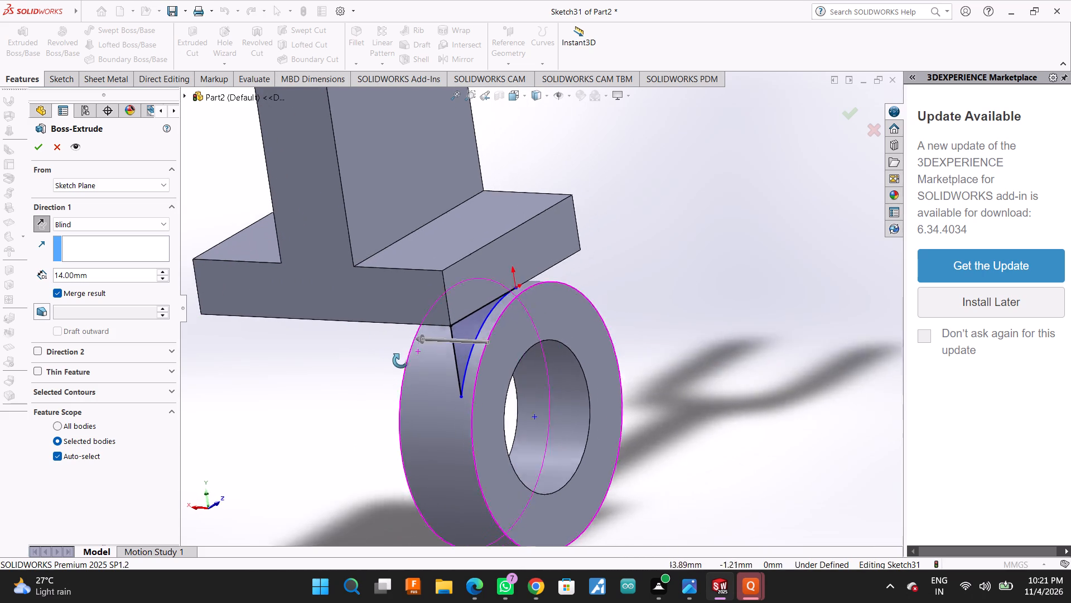
pyautogui.moveTo(401, 361); pyautogui.dragTo(411, 363, button='middle')
pyautogui.moveTo(412, 358); pyautogui.dragTo(590, 192, button='middle')
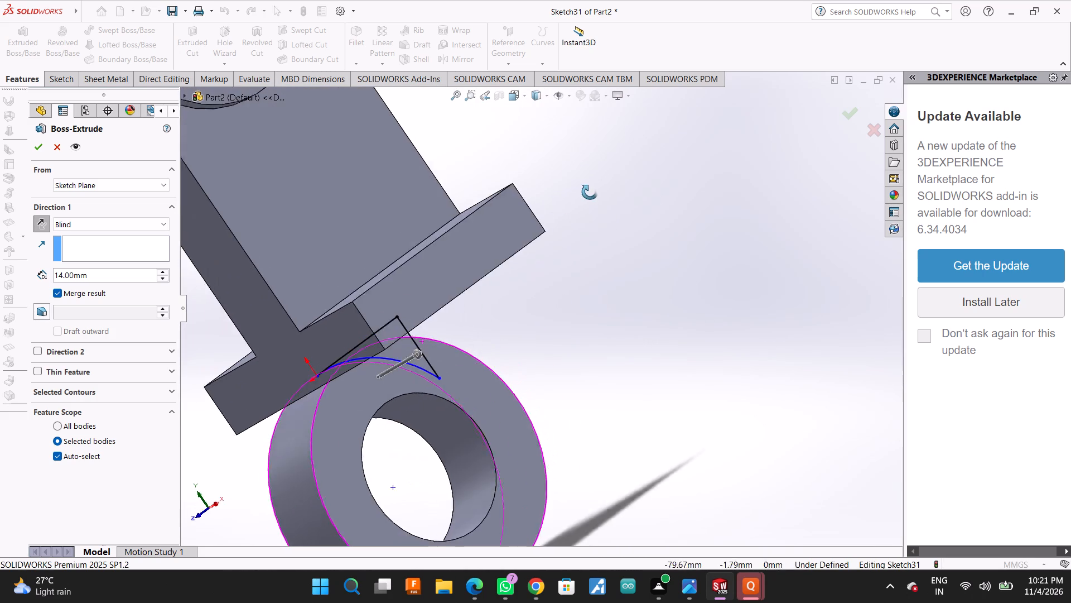
pyautogui.moveTo(590, 192); pyautogui.dragTo(398, 454, button='middle')
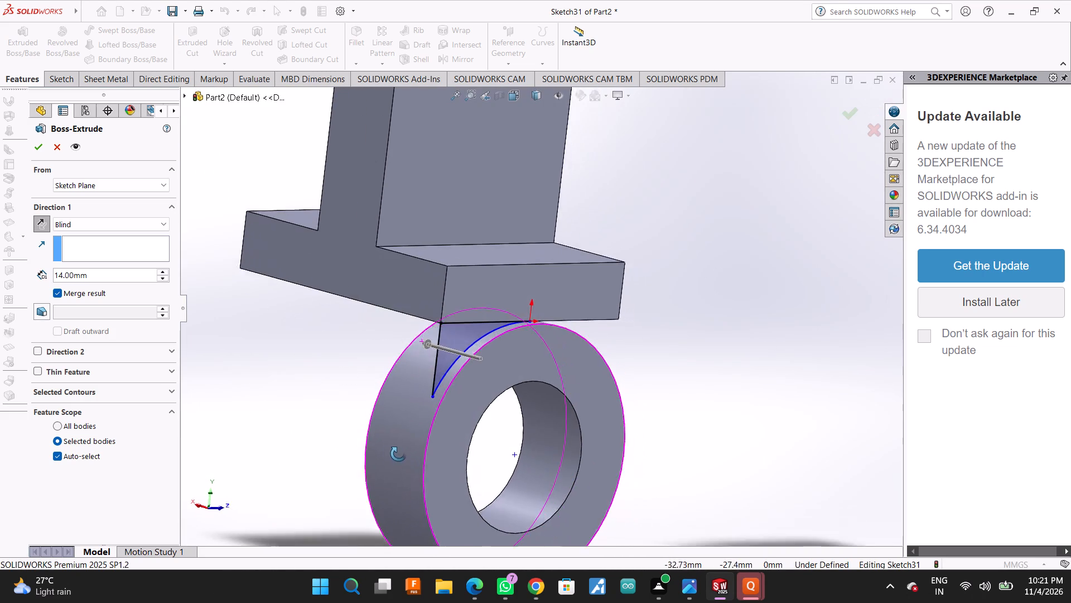
pyautogui.moveTo(398, 454); pyautogui.dragTo(332, 461, button='middle')
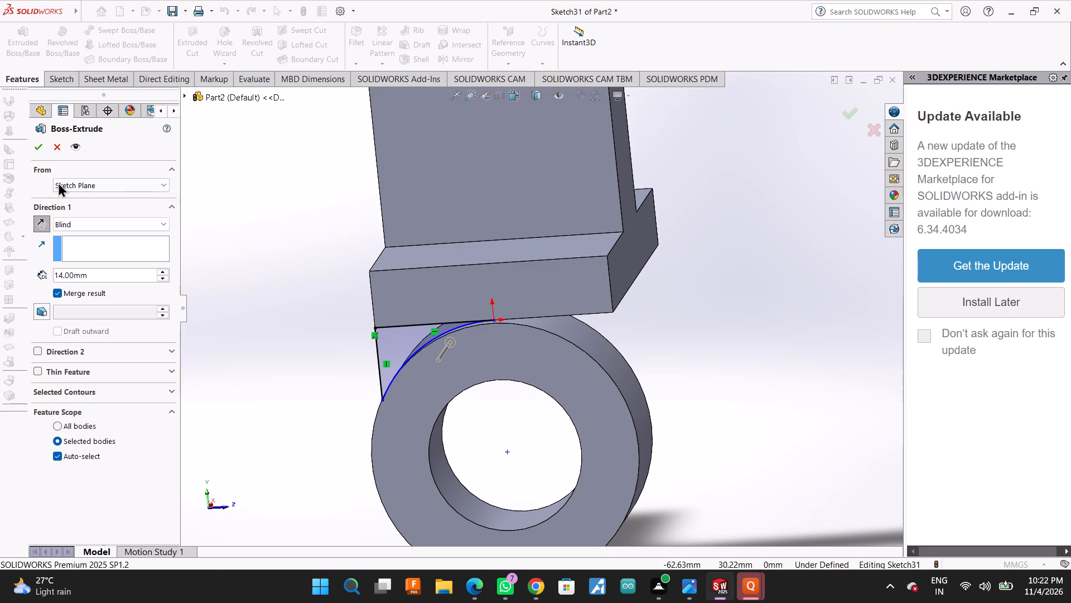
pyautogui.click(60, 152)
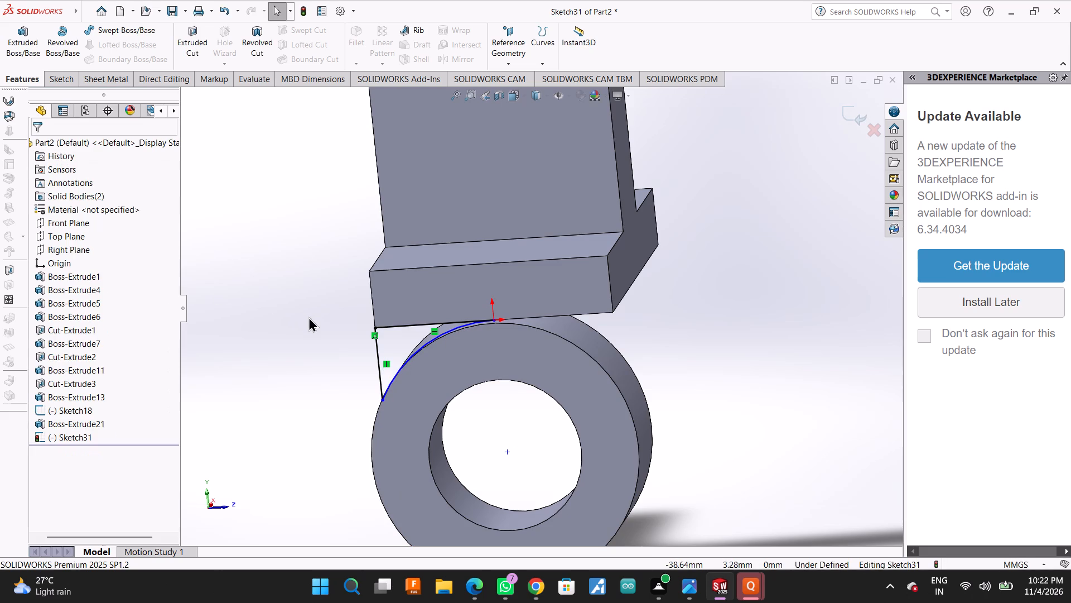
# Trim away the corner profile's remaining horizontal line, arc and vertical line, and close the emptied sketch.
pyautogui.click(59, 74)
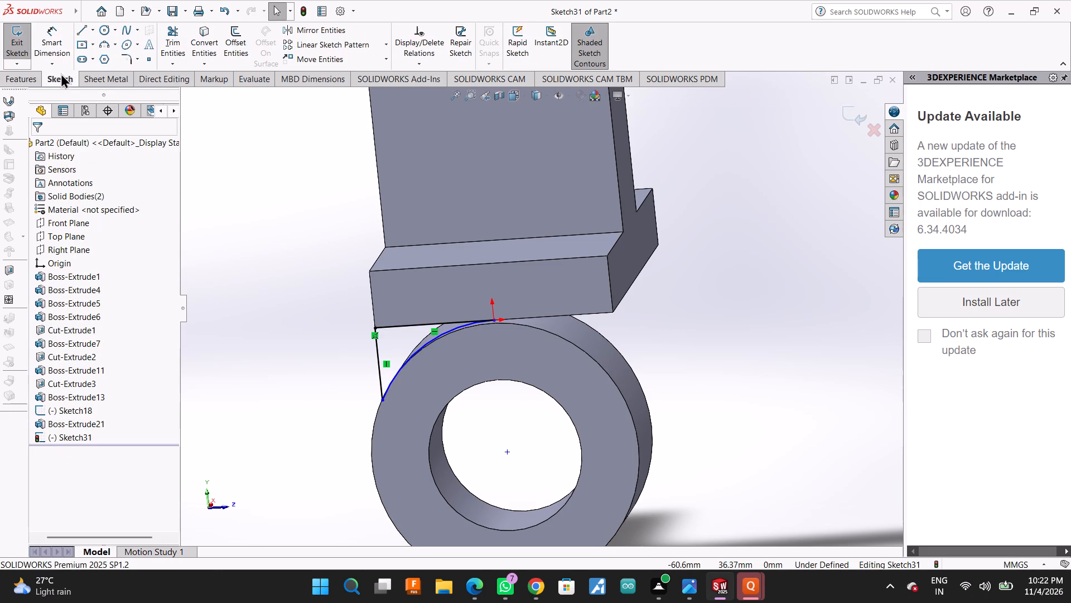
pyautogui.click(170, 27)
pyautogui.moveTo(350, 274); pyautogui.dragTo(437, 344)
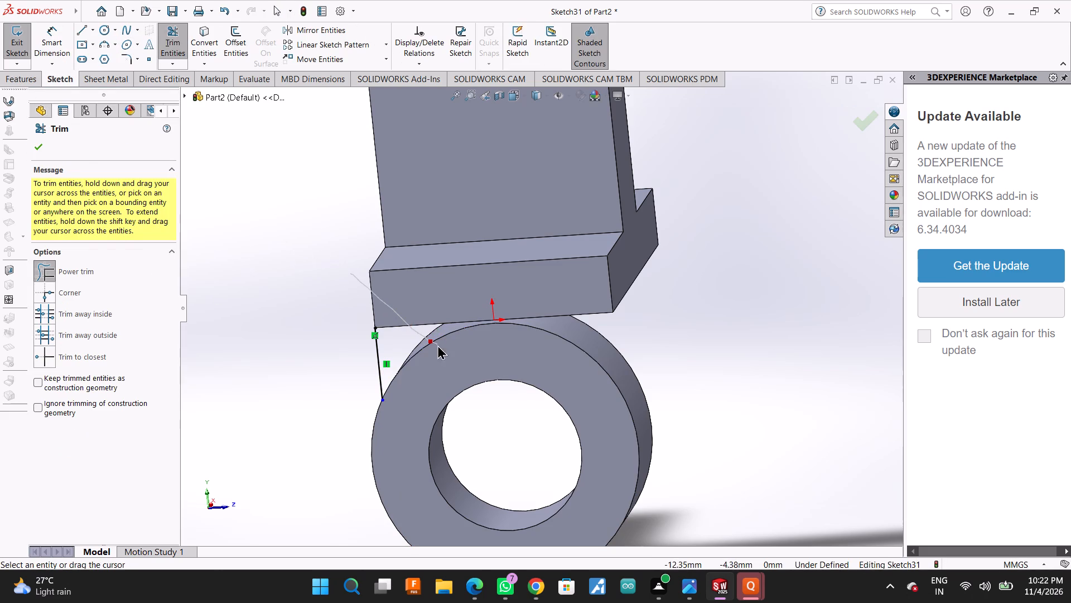
pyautogui.moveTo(437, 344); pyautogui.dragTo(339, 376)
pyautogui.click(45, 147)
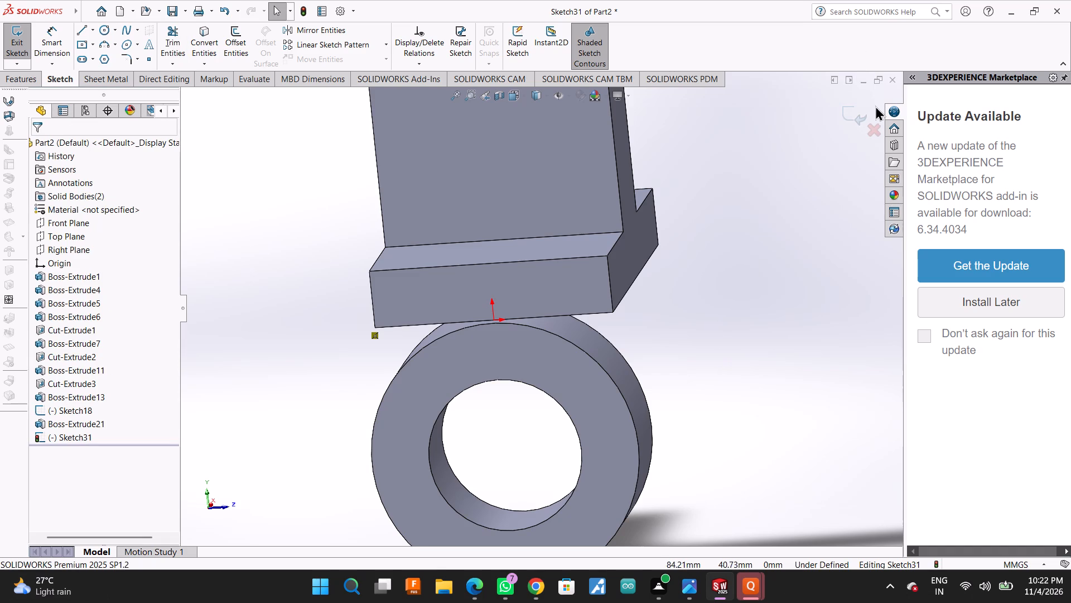
pyautogui.click(866, 117)
# Examine the block's underside and where it meets the ring from above and below.
pyautogui.click(587, 380)
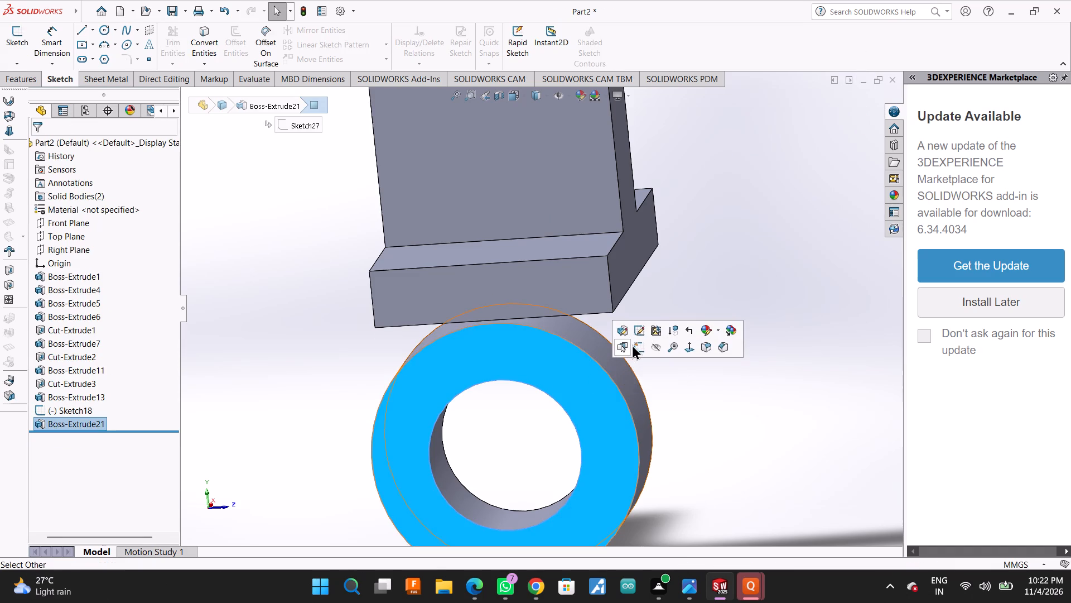
pyautogui.click(747, 414)
pyautogui.moveTo(658, 380); pyautogui.dragTo(654, 323, button='middle')
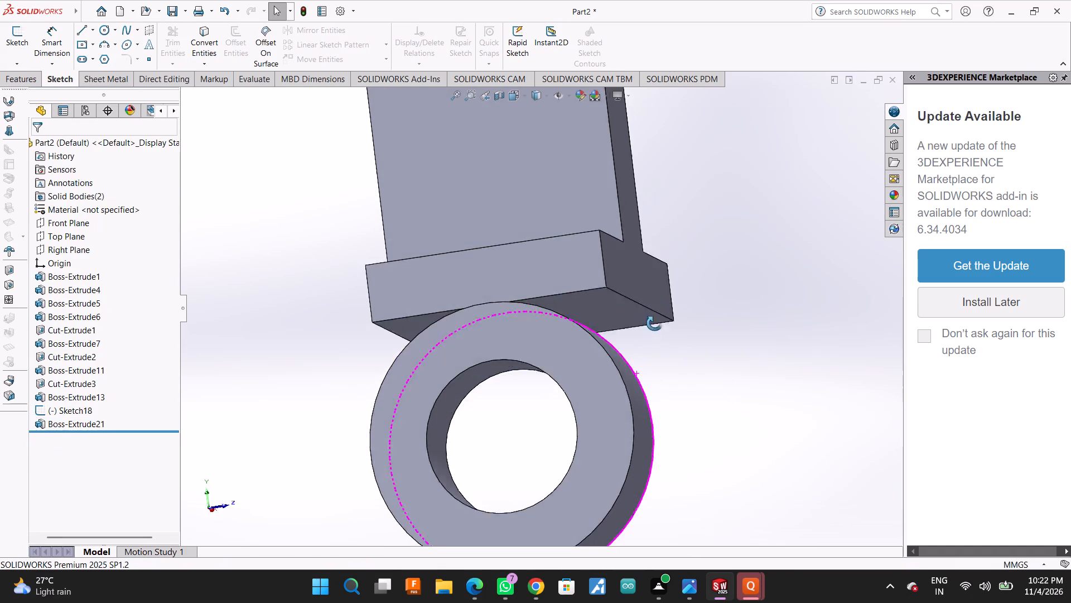
pyautogui.moveTo(654, 323); pyautogui.dragTo(664, 305, button='middle')
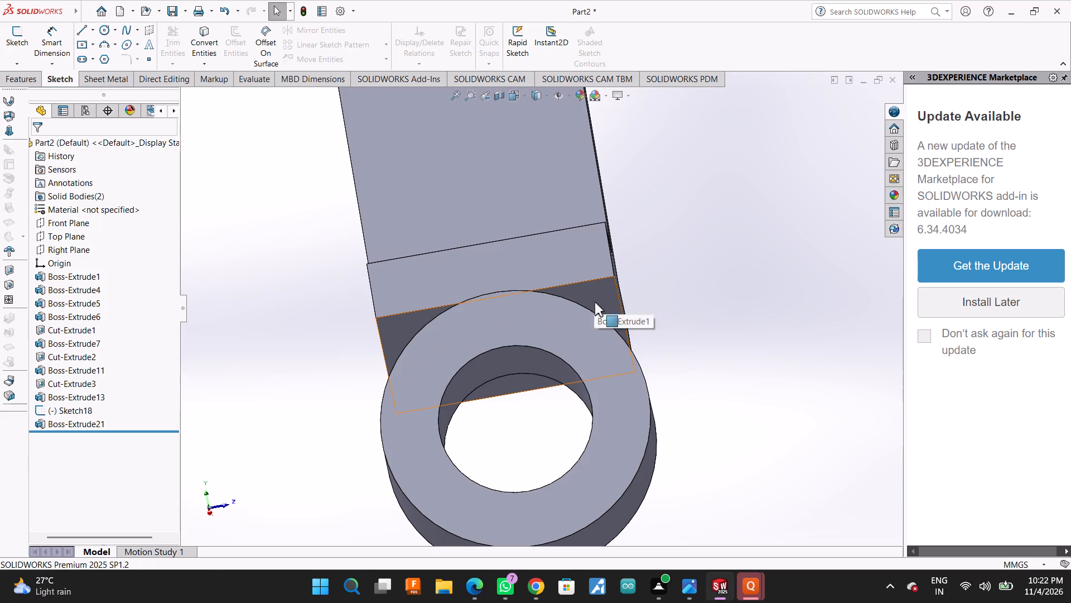
pyautogui.moveTo(677, 319); pyautogui.dragTo(690, 402, button='middle')
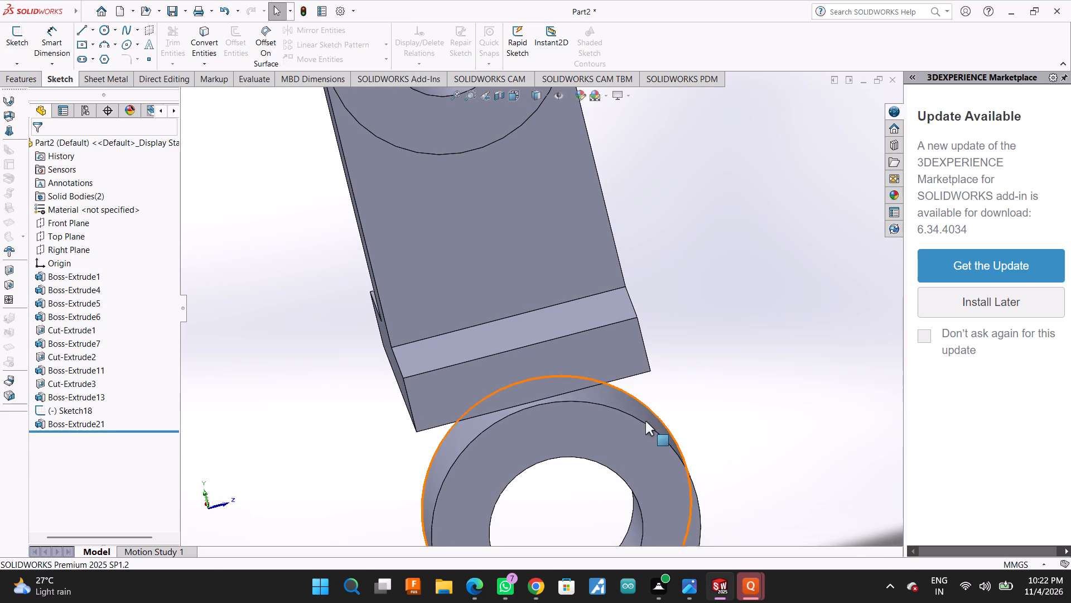
pyautogui.click(645, 421)
pyautogui.click(688, 317)
pyautogui.moveTo(689, 360); pyautogui.dragTo(686, 301, button='middle')
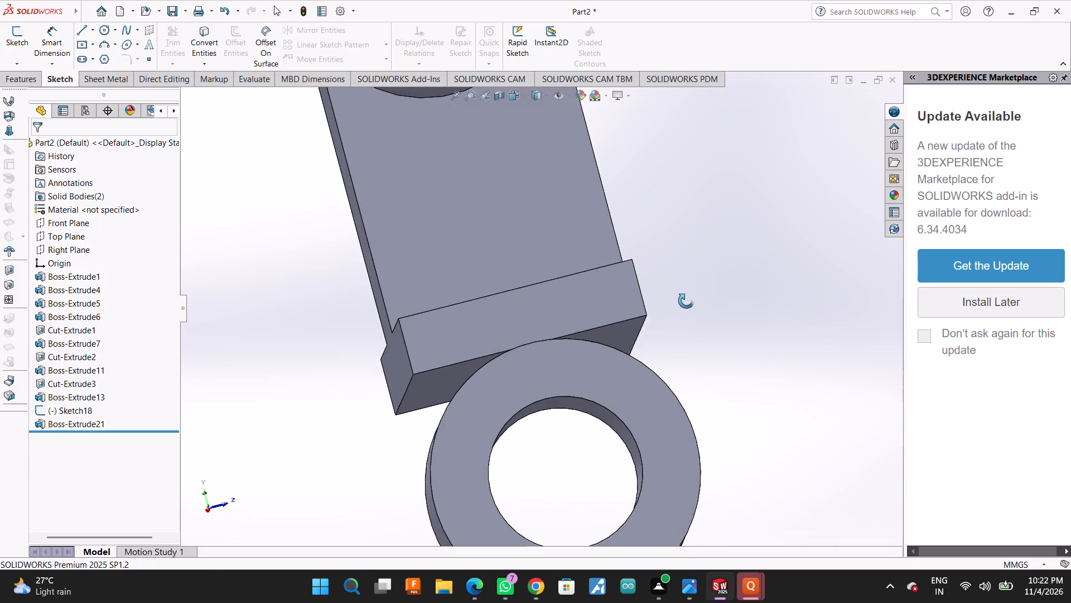
pyautogui.moveTo(686, 301); pyautogui.dragTo(675, 326, button='middle')
# On the end block's side face, sketch a corner rectangle about 50 by 49 mm from the block's bottom corner down over the ring.
pyautogui.click(581, 324)
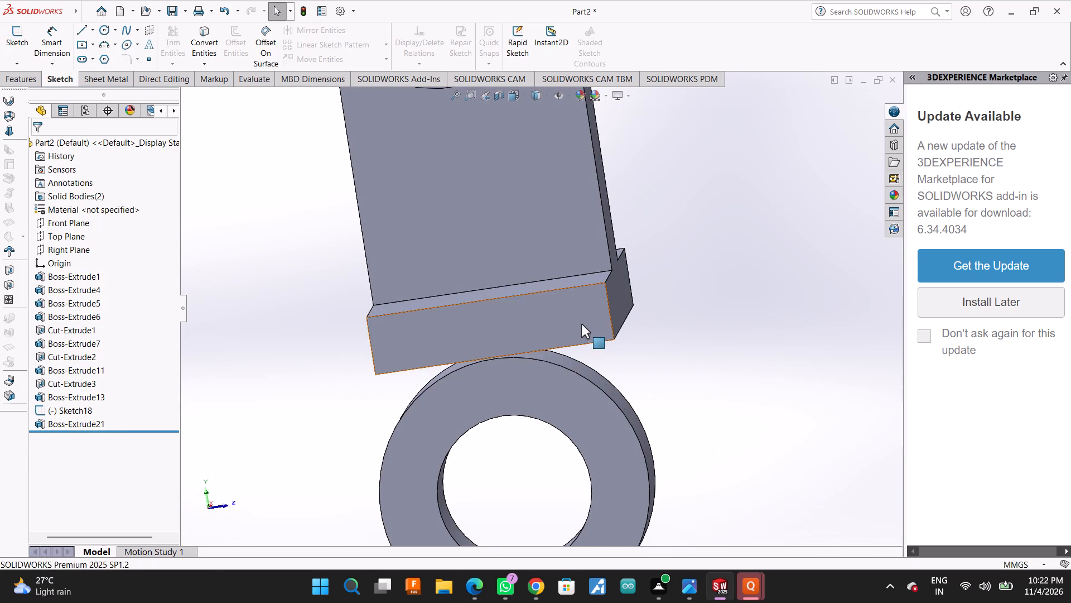
pyautogui.click(628, 299)
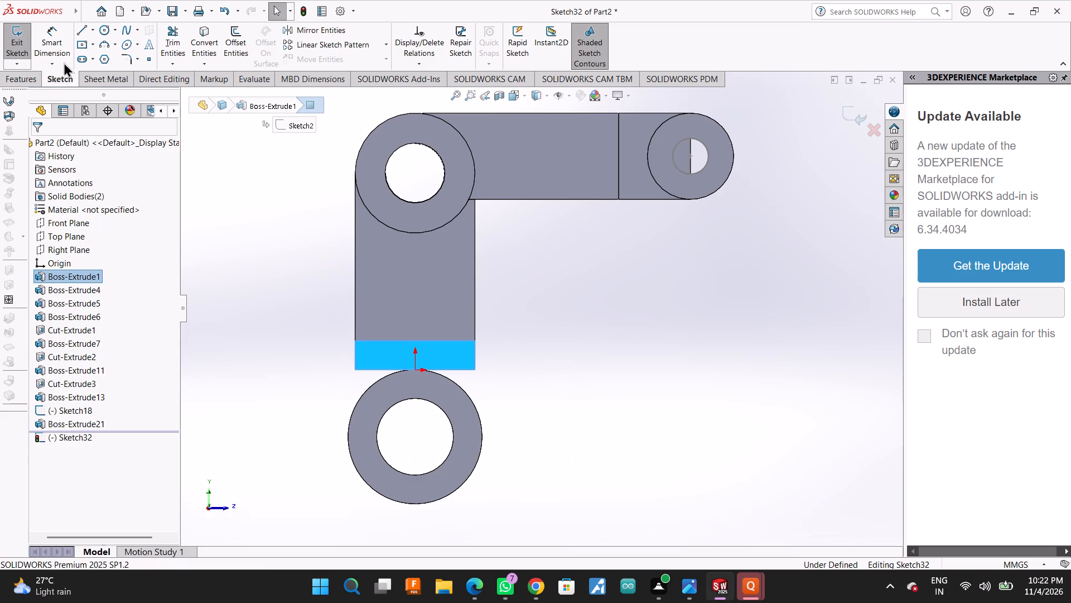
pyautogui.moveTo(90, 48); pyautogui.dragTo(95, 64)
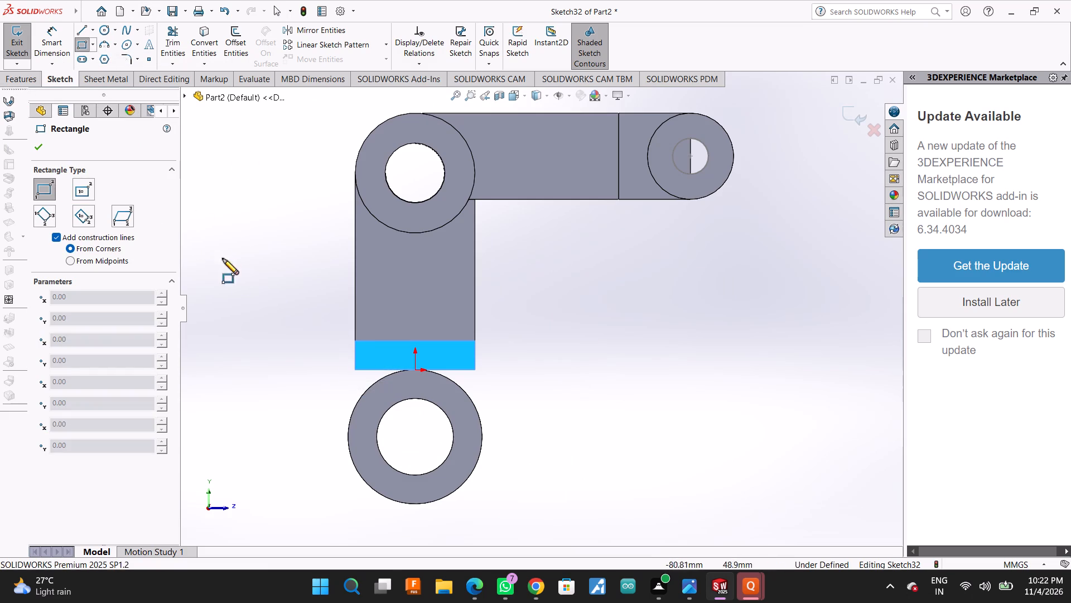
pyautogui.click(354, 371)
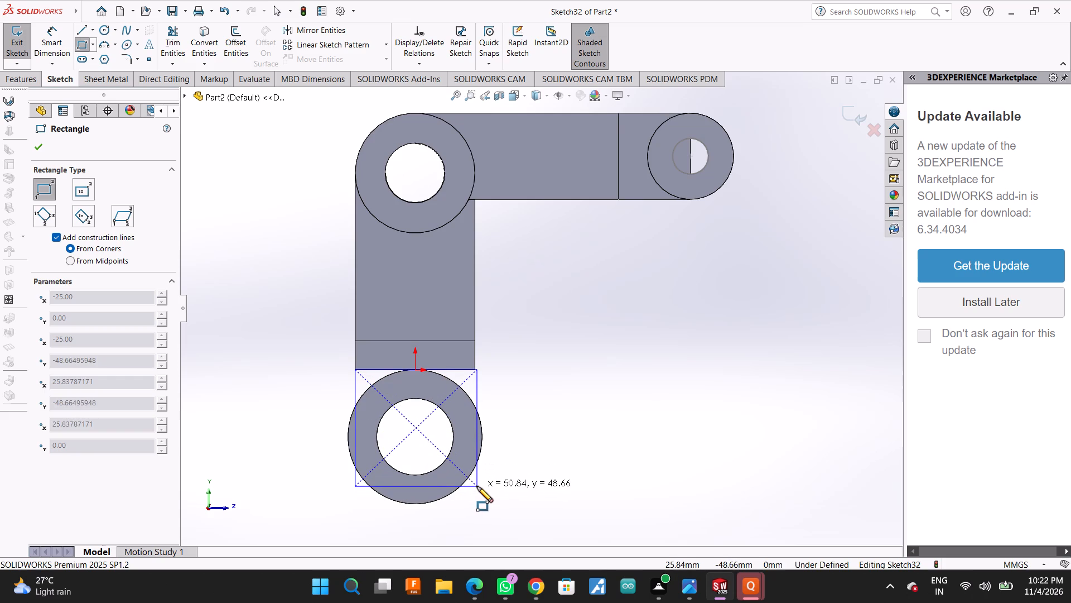
pyautogui.click(475, 486)
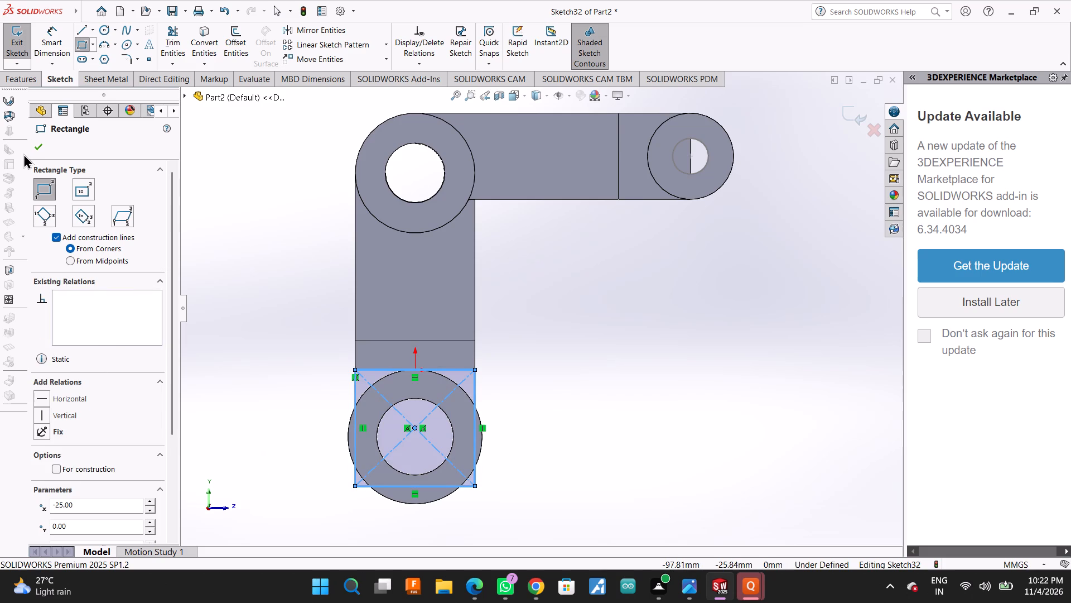
pyautogui.click(30, 149)
pyautogui.click(33, 144)
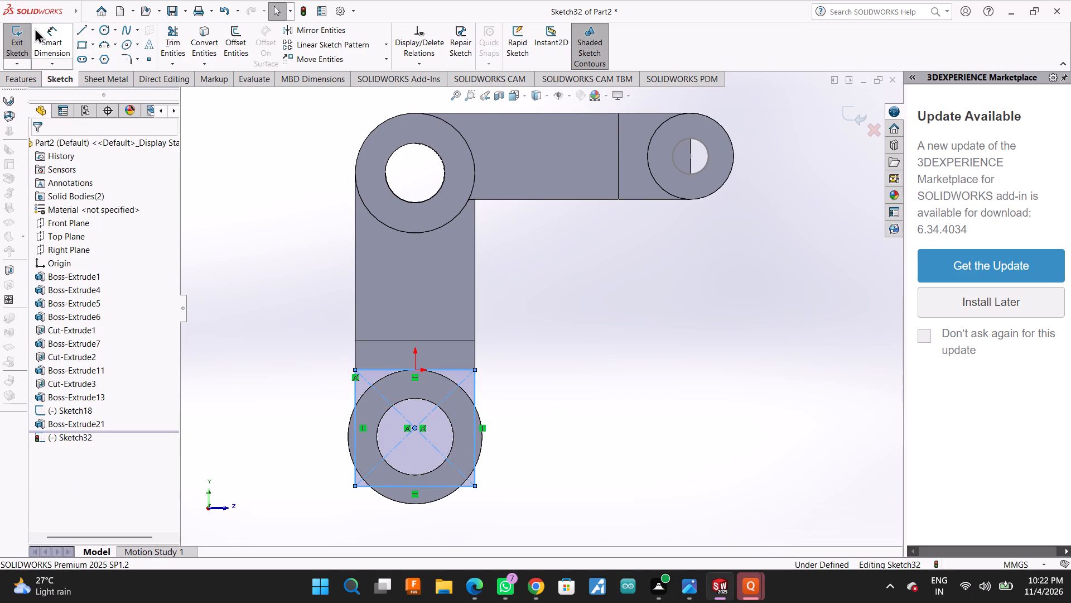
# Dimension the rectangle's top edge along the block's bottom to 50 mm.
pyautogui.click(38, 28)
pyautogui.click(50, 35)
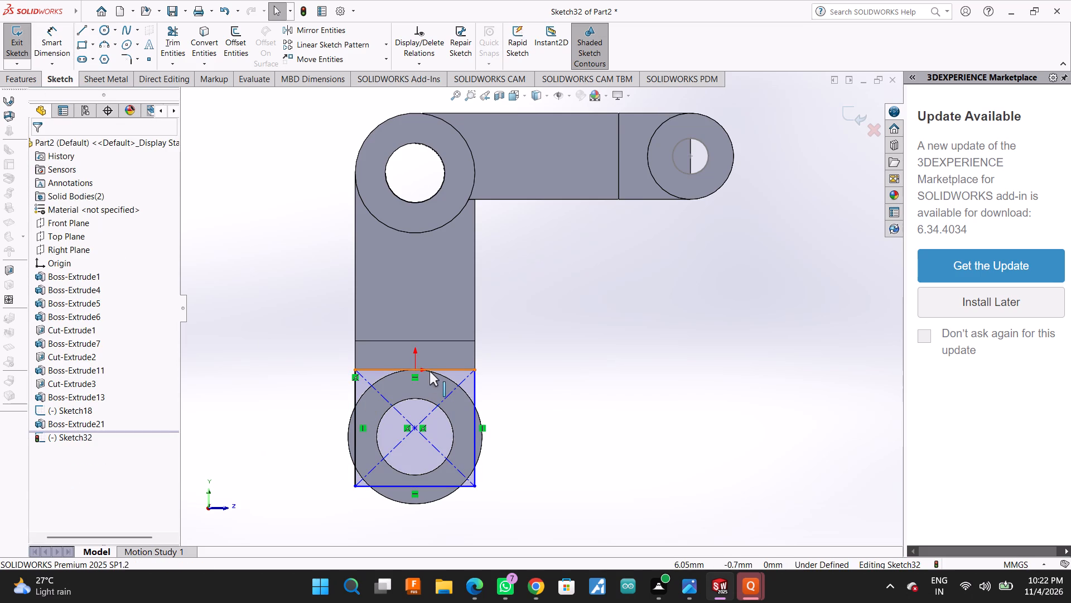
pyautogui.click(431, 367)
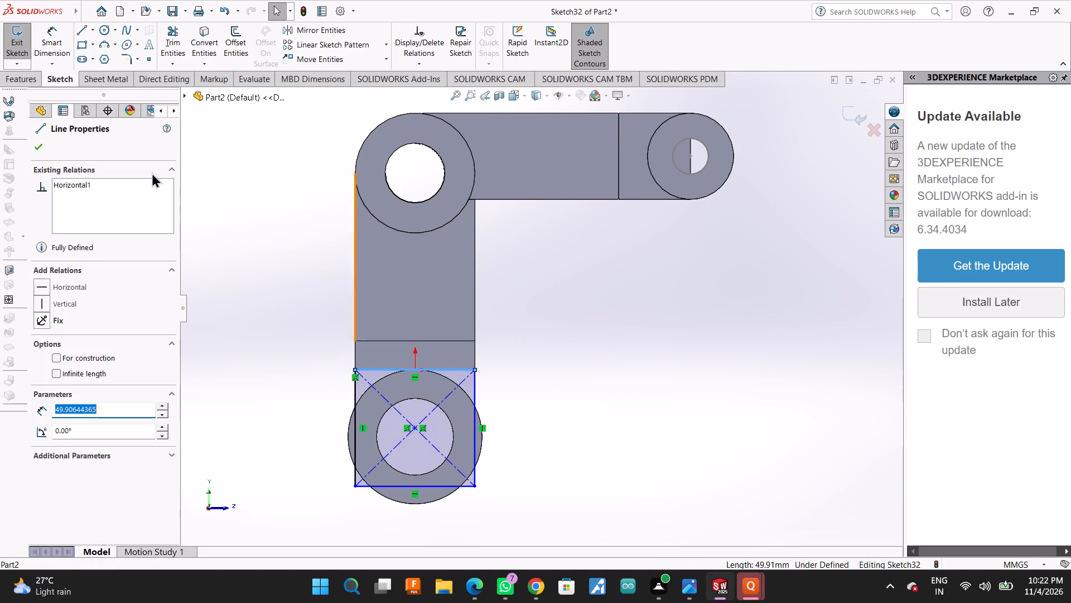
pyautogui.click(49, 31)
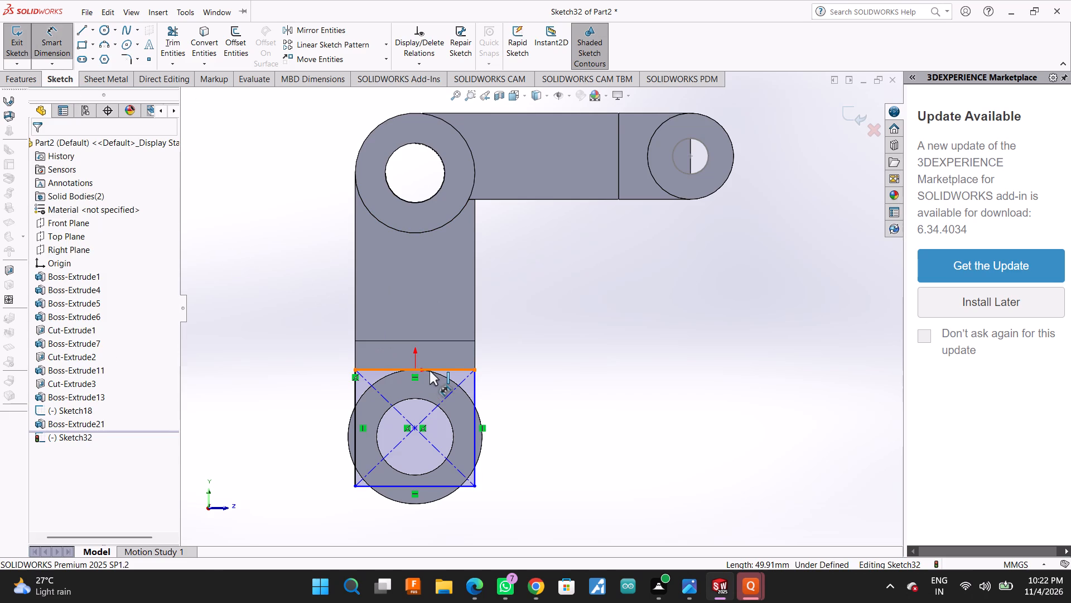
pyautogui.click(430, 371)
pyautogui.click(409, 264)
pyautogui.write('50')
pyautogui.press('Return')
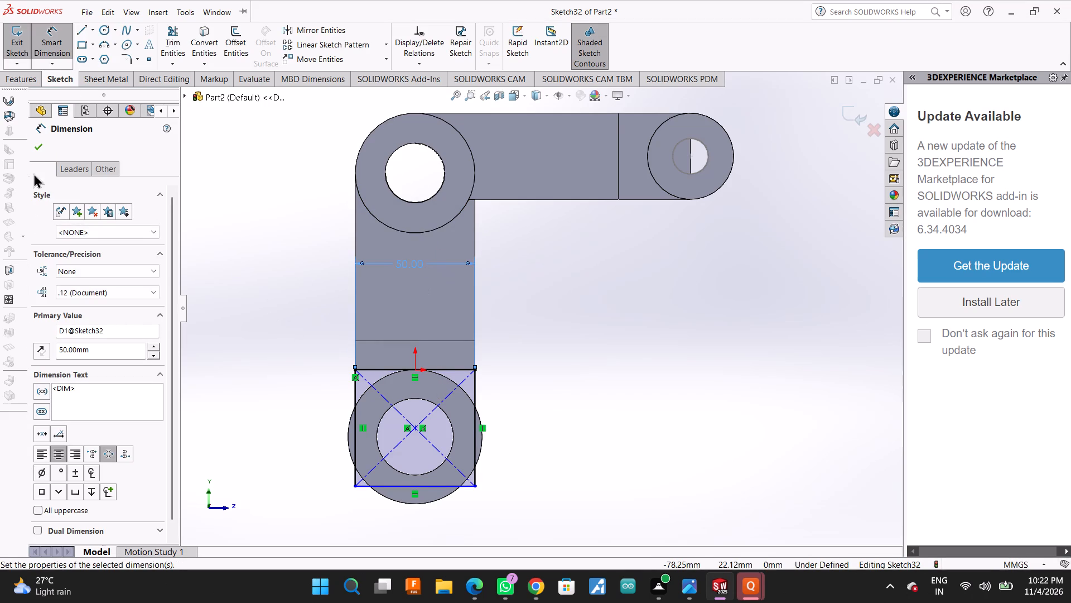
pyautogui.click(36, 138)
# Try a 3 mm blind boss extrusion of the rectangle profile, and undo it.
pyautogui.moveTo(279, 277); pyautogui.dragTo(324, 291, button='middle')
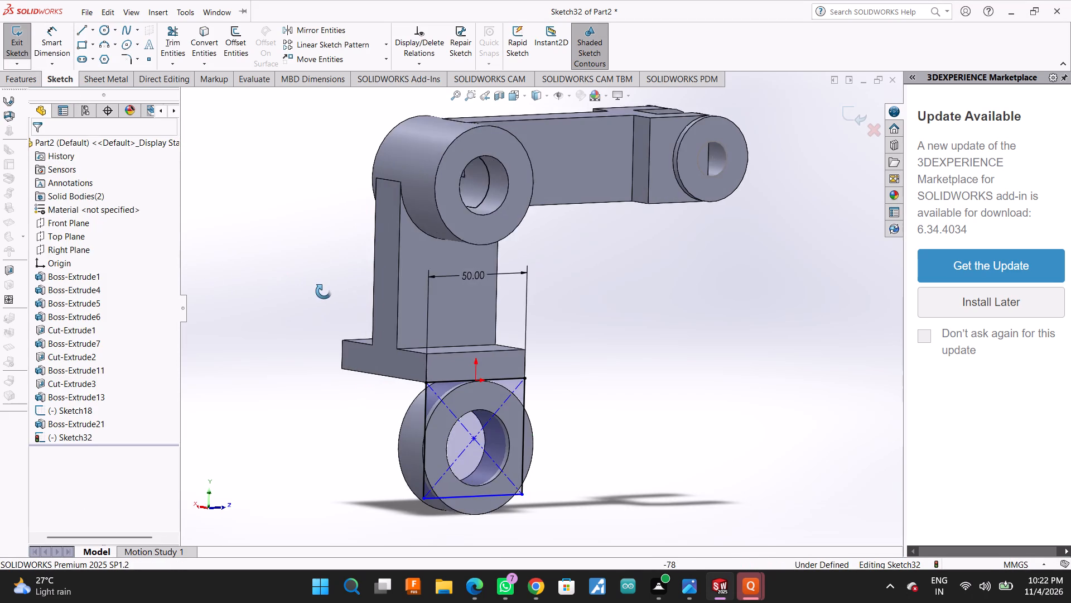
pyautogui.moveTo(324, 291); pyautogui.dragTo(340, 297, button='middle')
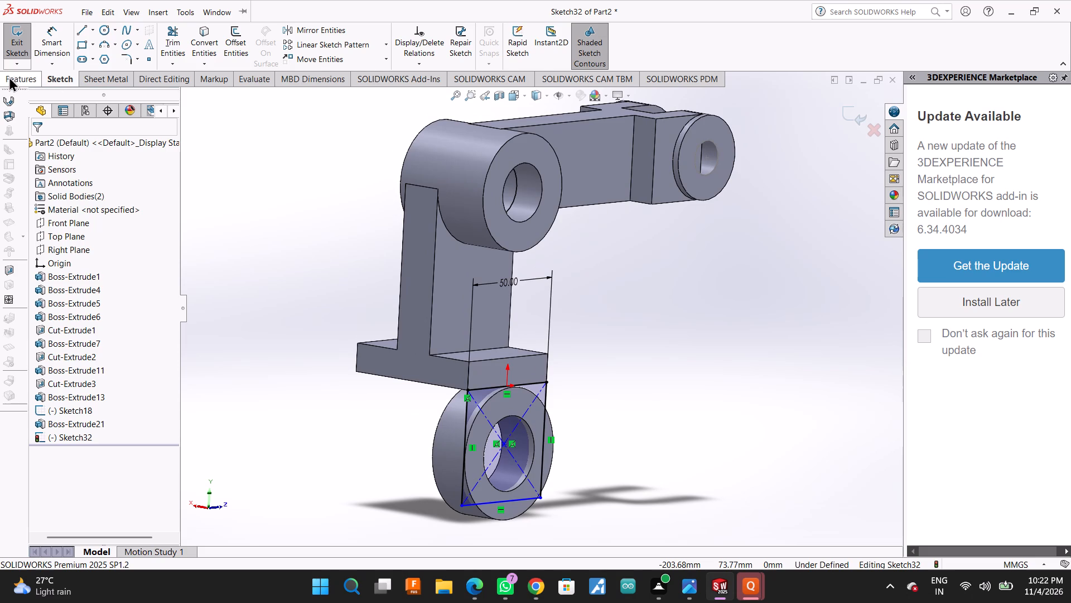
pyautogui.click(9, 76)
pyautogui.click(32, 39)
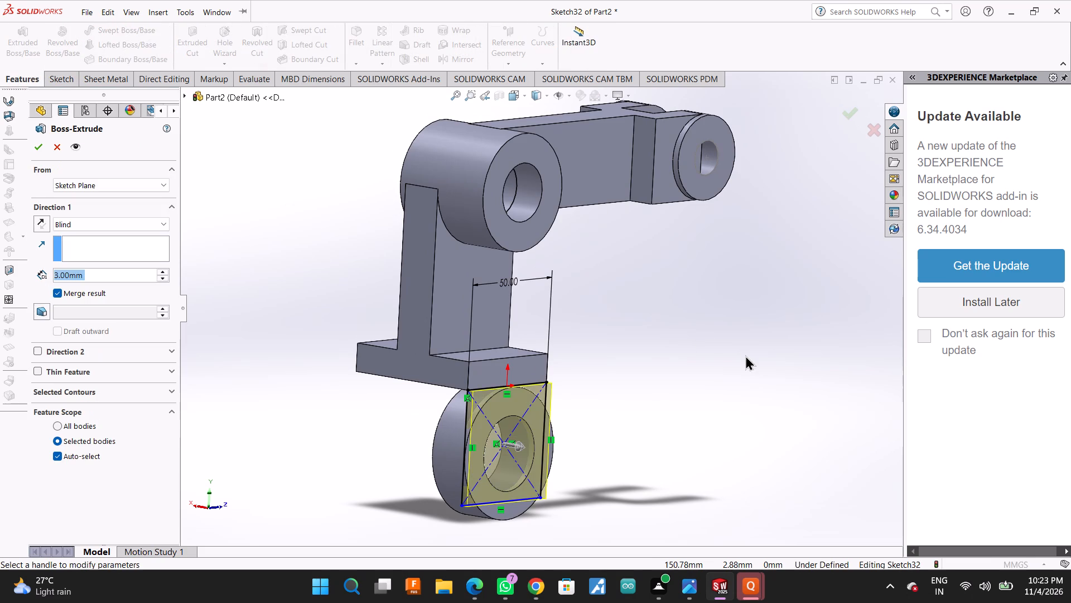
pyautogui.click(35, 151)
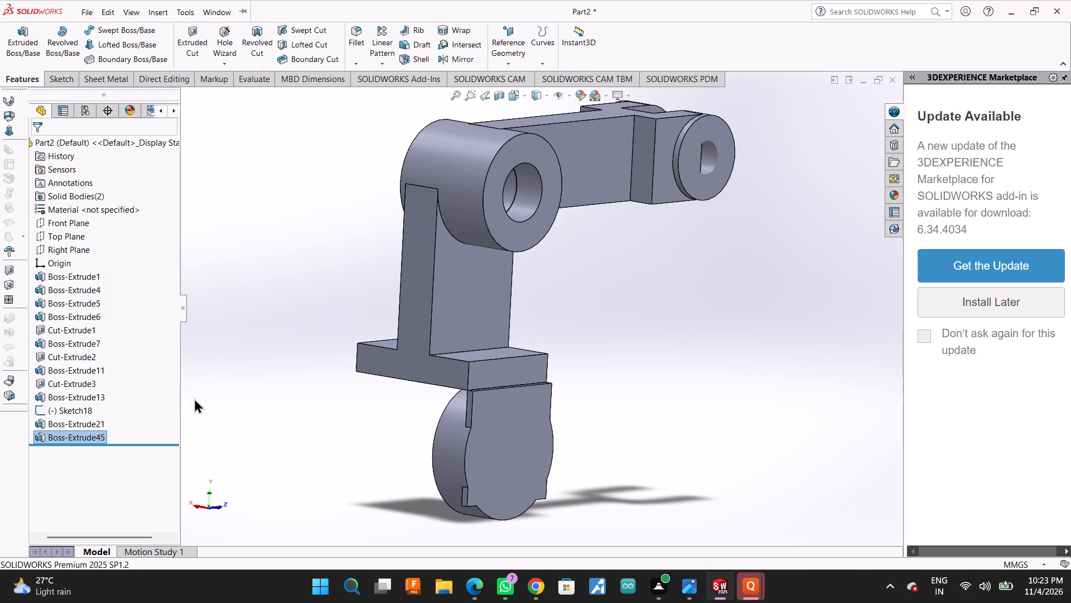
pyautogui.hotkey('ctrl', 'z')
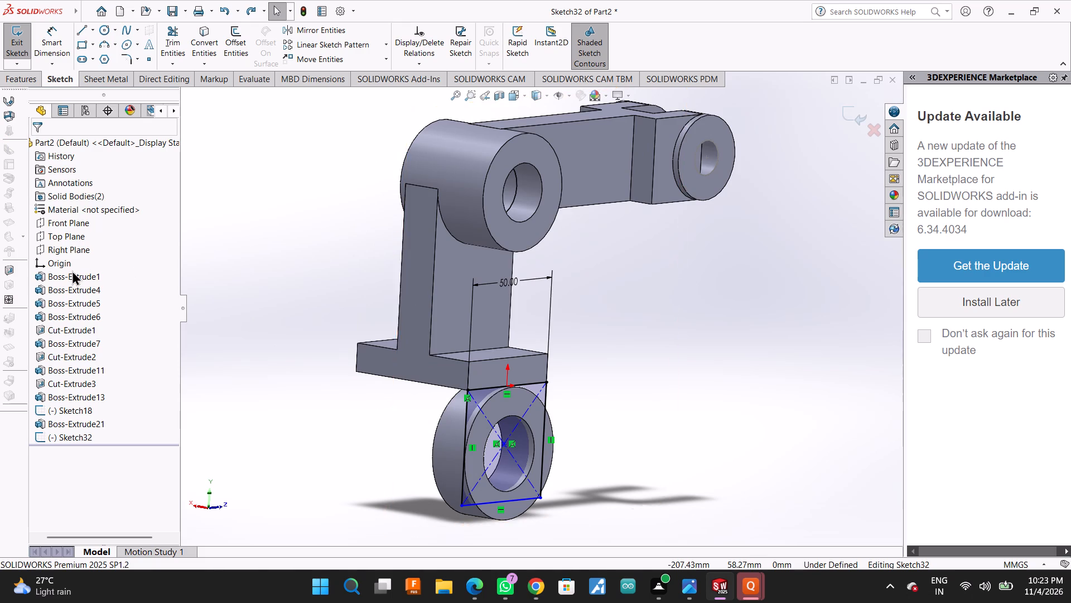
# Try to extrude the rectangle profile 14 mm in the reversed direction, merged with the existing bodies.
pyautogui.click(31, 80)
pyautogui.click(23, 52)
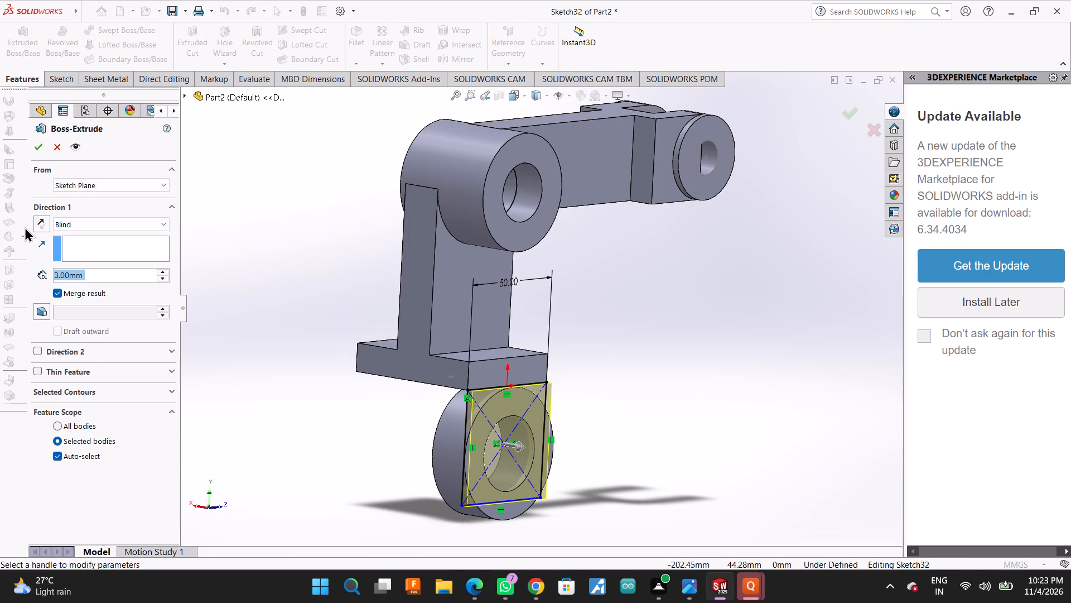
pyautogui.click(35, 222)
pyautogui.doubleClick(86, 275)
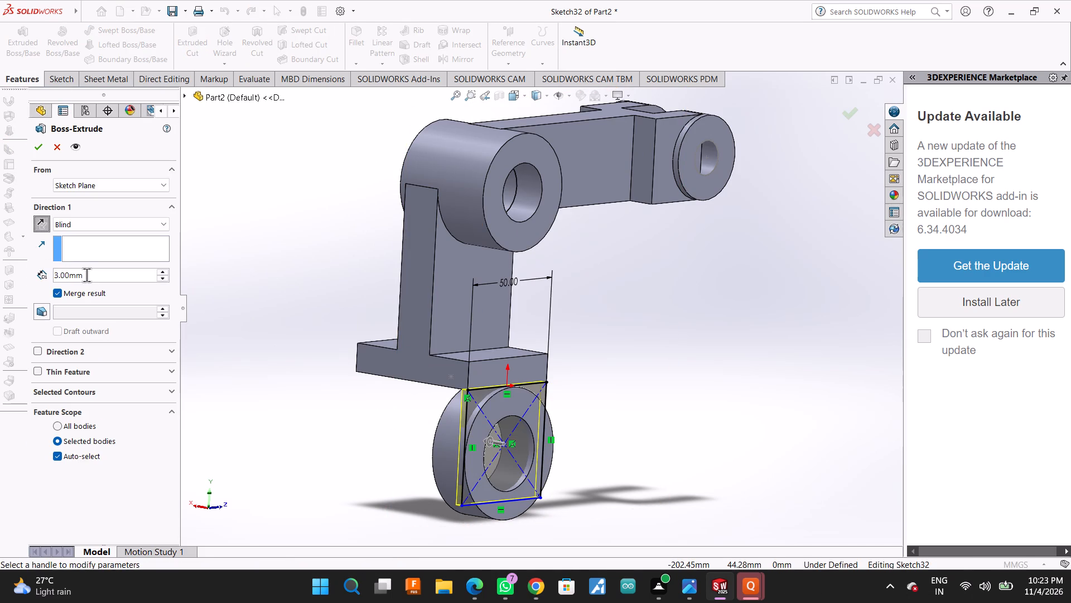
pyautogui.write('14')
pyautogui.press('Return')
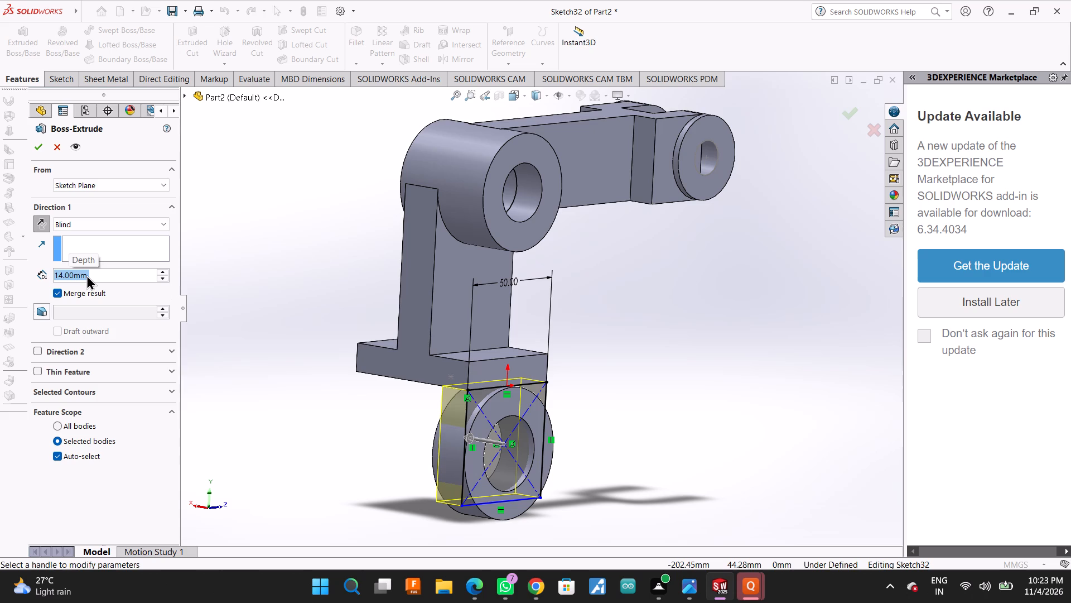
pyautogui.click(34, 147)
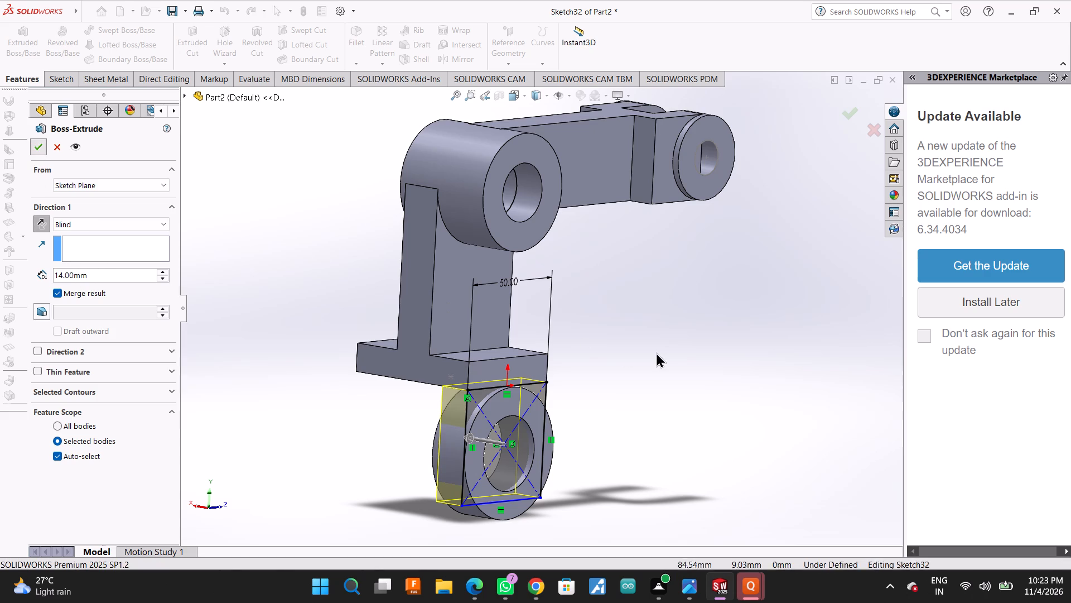
# Examine the rectangle profile against the block and ring from several angles, and abandon the extrusion.
pyautogui.moveTo(648, 374); pyautogui.dragTo(671, 383, button='middle')
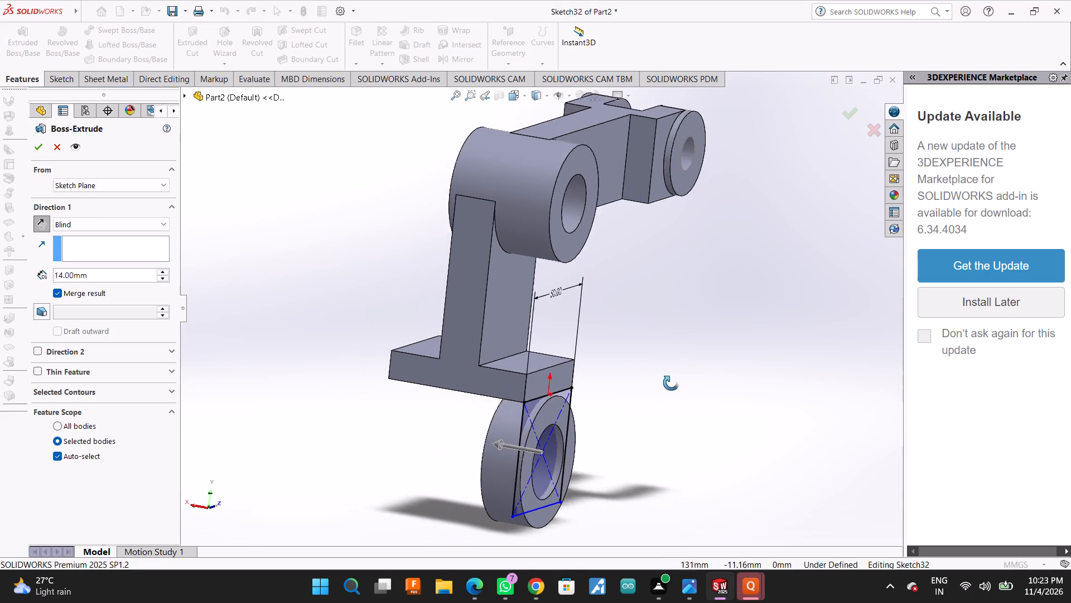
pyautogui.moveTo(671, 383); pyautogui.dragTo(693, 391, button='middle')
pyautogui.scroll(1, 670, 413)
pyautogui.moveTo(688, 377); pyautogui.dragTo(695, 381, button='middle')
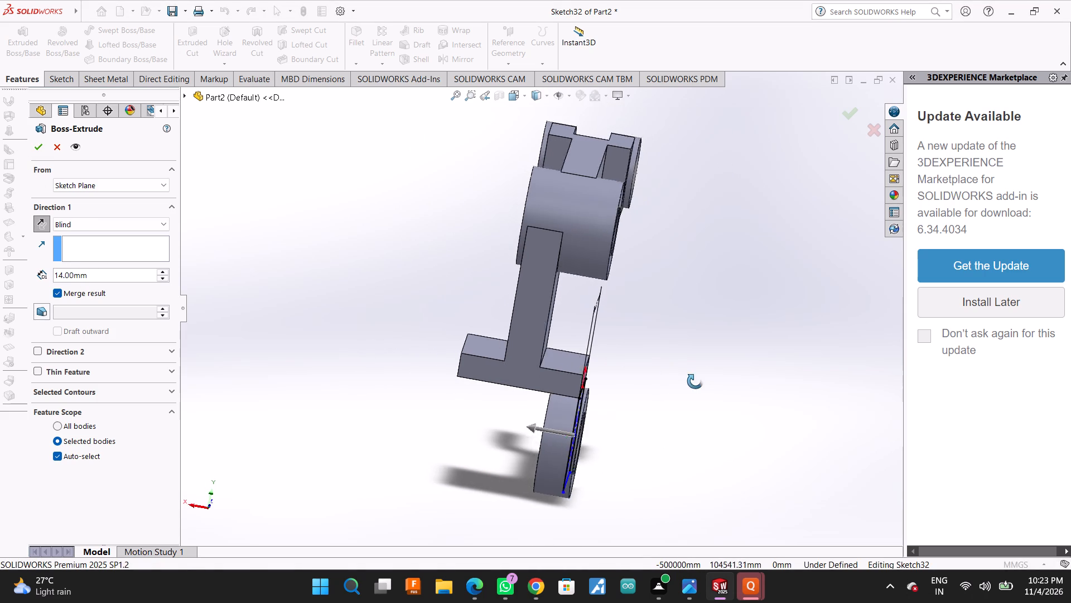
pyautogui.moveTo(695, 381); pyautogui.dragTo(809, 371, button='middle')
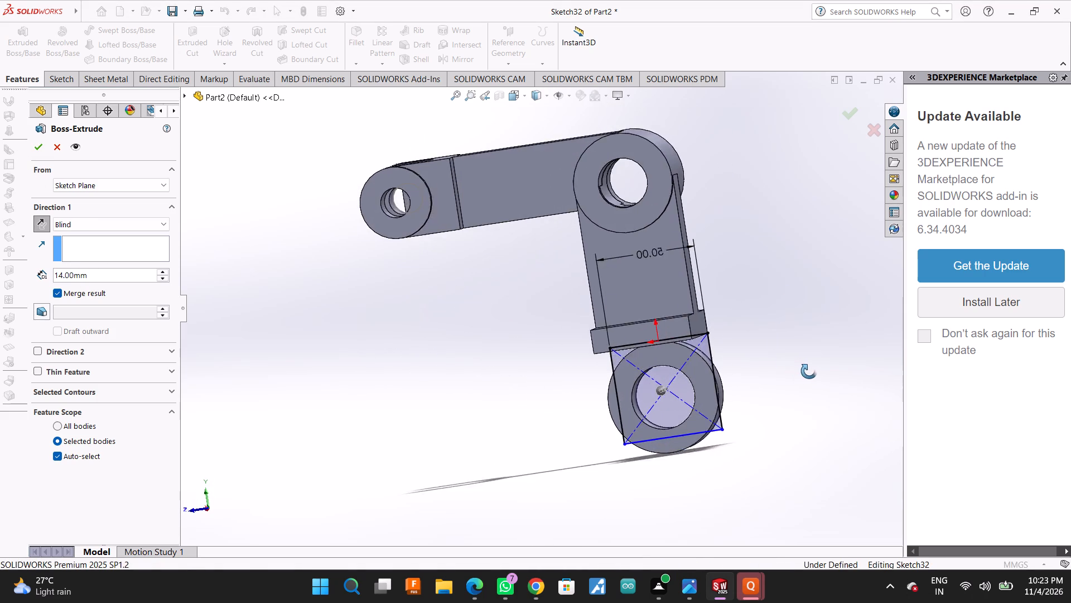
pyautogui.moveTo(809, 371); pyautogui.dragTo(814, 365, button='middle')
pyautogui.scroll(-5, 746, 371)
pyautogui.scroll(-3, 562, 372)
pyautogui.scroll(2, 623, 375)
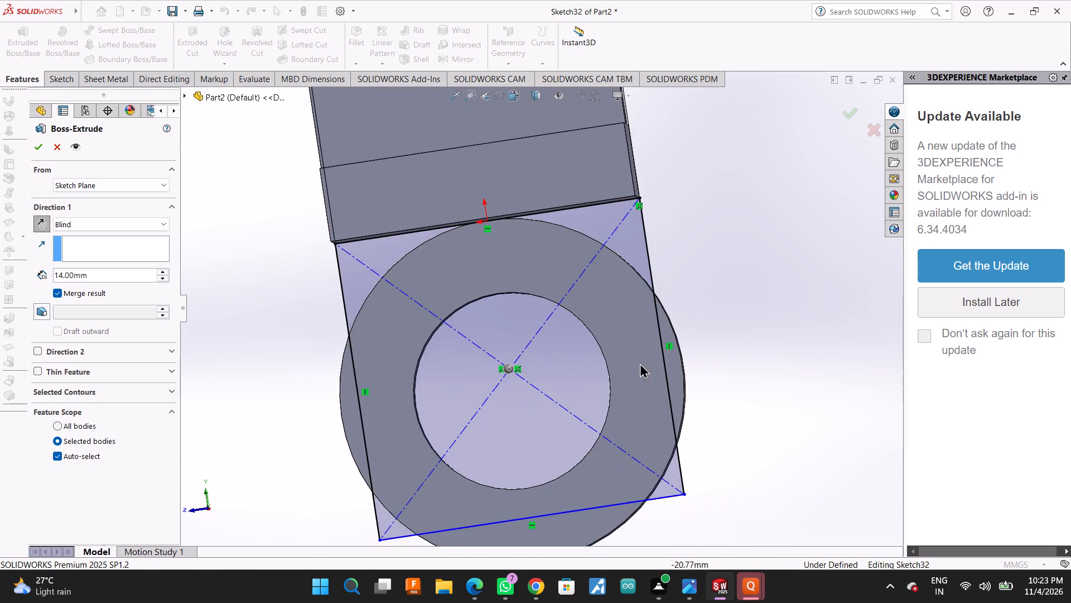
pyautogui.scroll(2, 642, 362)
pyautogui.moveTo(726, 313); pyautogui.dragTo(663, 394, button='middle')
pyautogui.scroll(6, 649, 381)
pyautogui.moveTo(668, 375); pyautogui.dragTo(544, 470, button='middle')
pyautogui.scroll(-2, 469, 384)
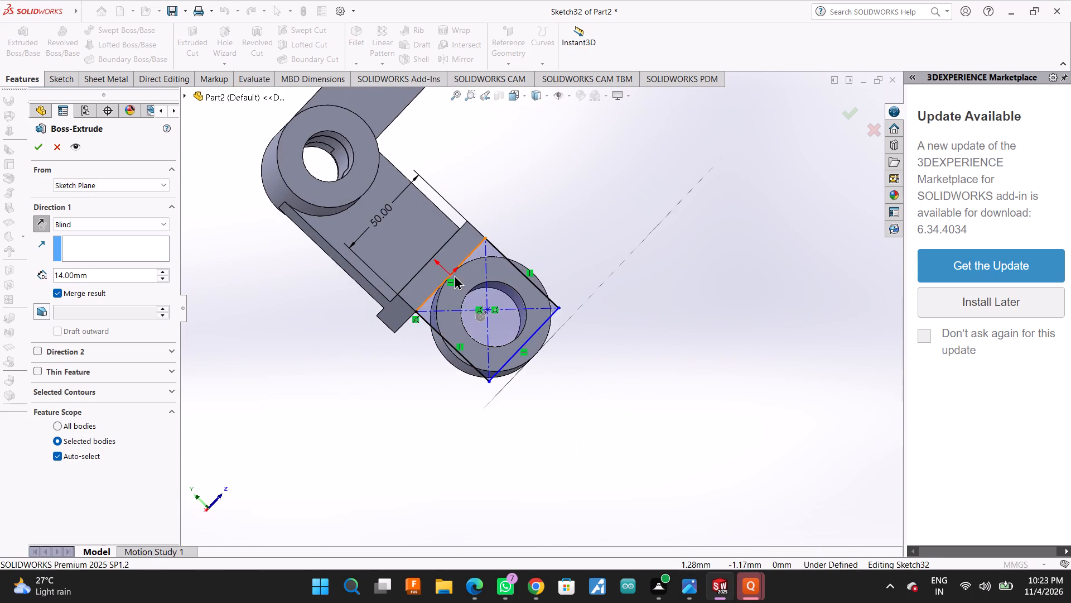
pyautogui.scroll(1, 515, 331)
pyautogui.click(65, 154)
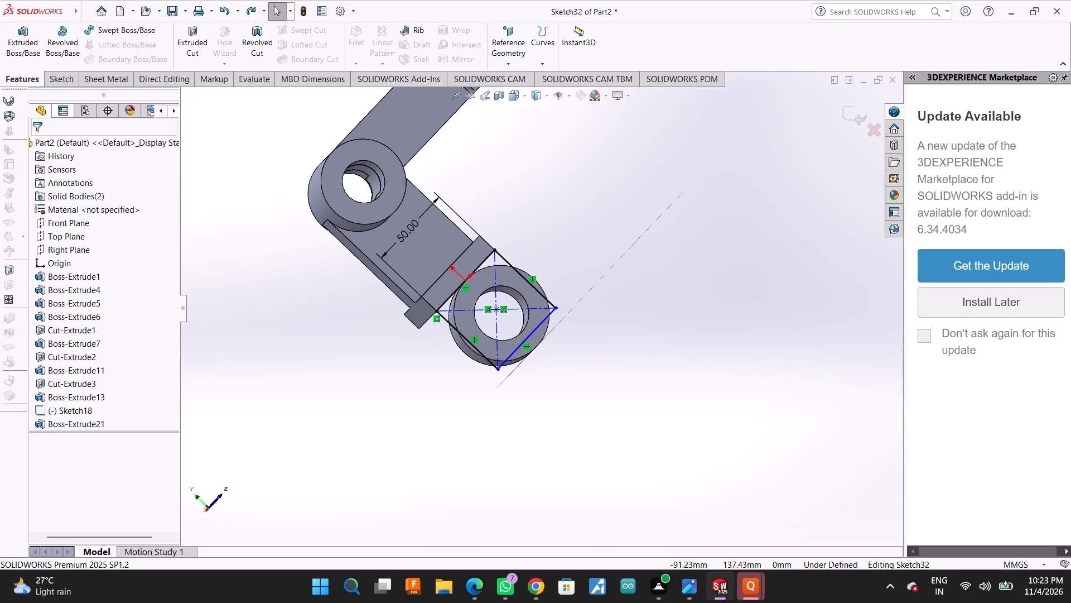
# Trim away the rectangle and its diagonals, and delete the remaining vertical line from the sketch.
pyautogui.click(63, 88)
pyautogui.click(63, 83)
pyautogui.click(173, 34)
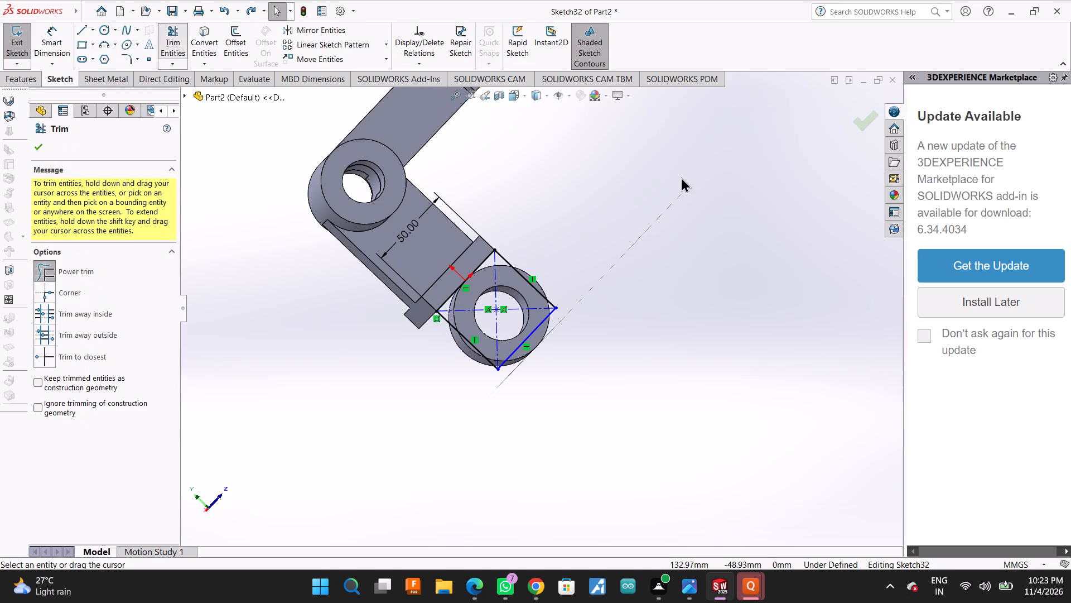
pyautogui.moveTo(586, 196); pyautogui.dragTo(452, 329)
pyautogui.moveTo(437, 255); pyautogui.dragTo(565, 366)
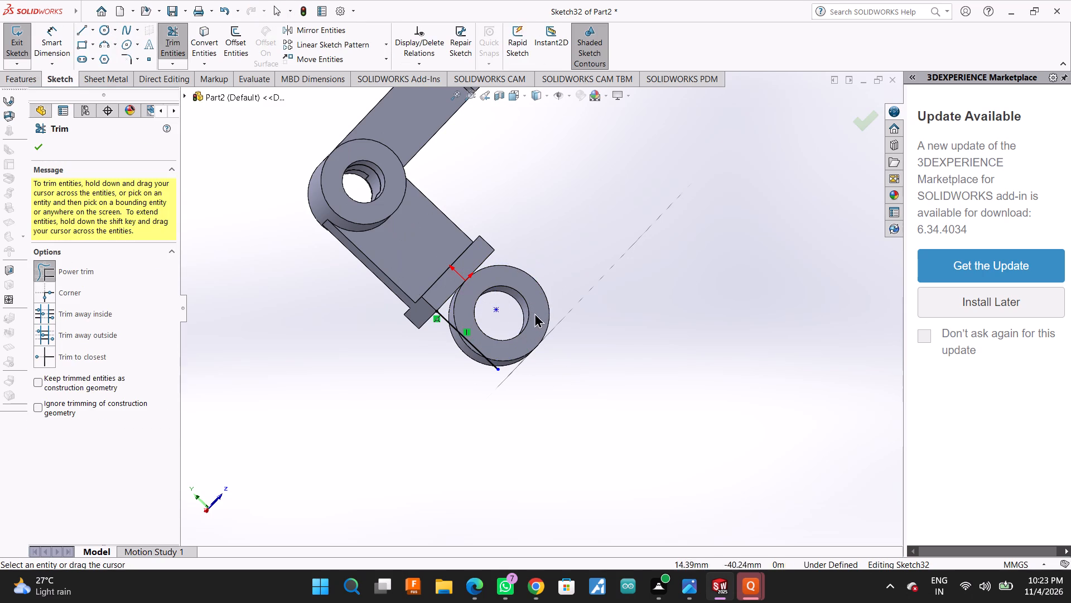
pyautogui.moveTo(576, 415); pyautogui.dragTo(742, 289, button='middle')
pyautogui.press('Escape')
pyautogui.press('`')
pyautogui.moveTo(647, 315); pyautogui.dragTo(527, 342)
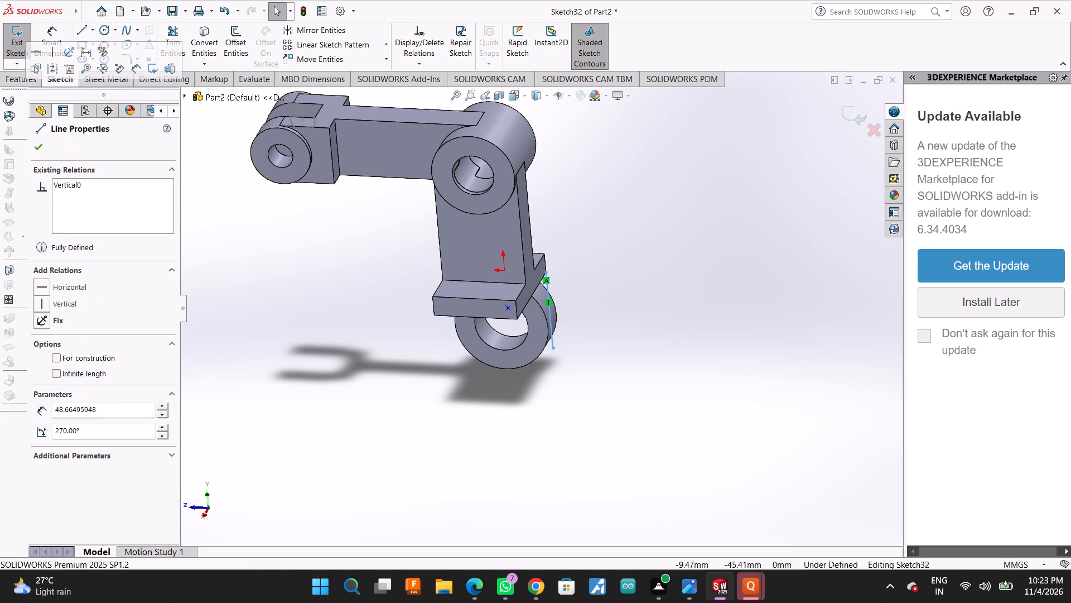
pyautogui.press('Delete')
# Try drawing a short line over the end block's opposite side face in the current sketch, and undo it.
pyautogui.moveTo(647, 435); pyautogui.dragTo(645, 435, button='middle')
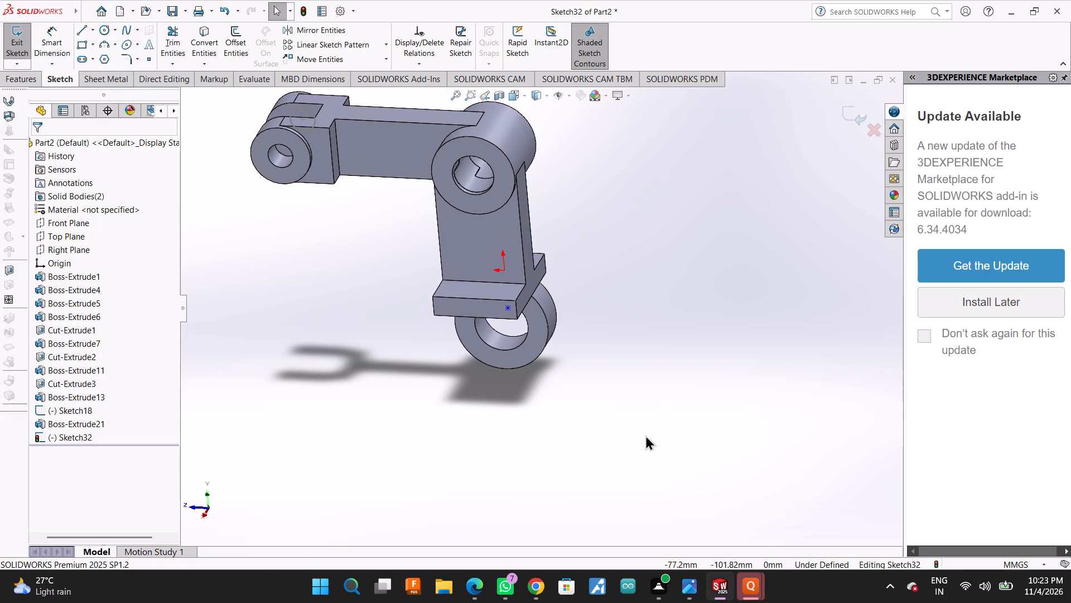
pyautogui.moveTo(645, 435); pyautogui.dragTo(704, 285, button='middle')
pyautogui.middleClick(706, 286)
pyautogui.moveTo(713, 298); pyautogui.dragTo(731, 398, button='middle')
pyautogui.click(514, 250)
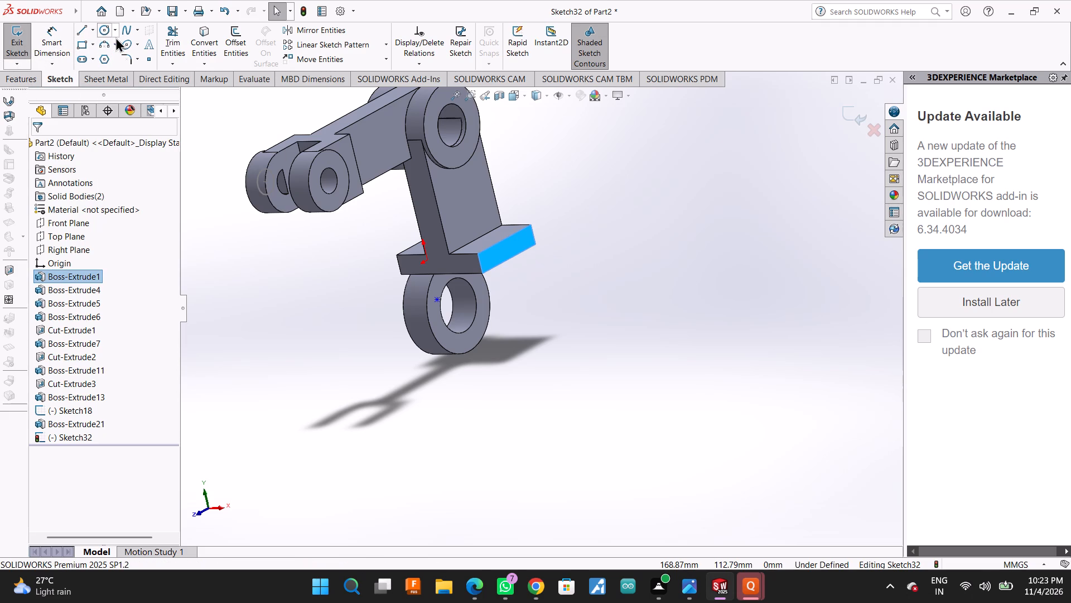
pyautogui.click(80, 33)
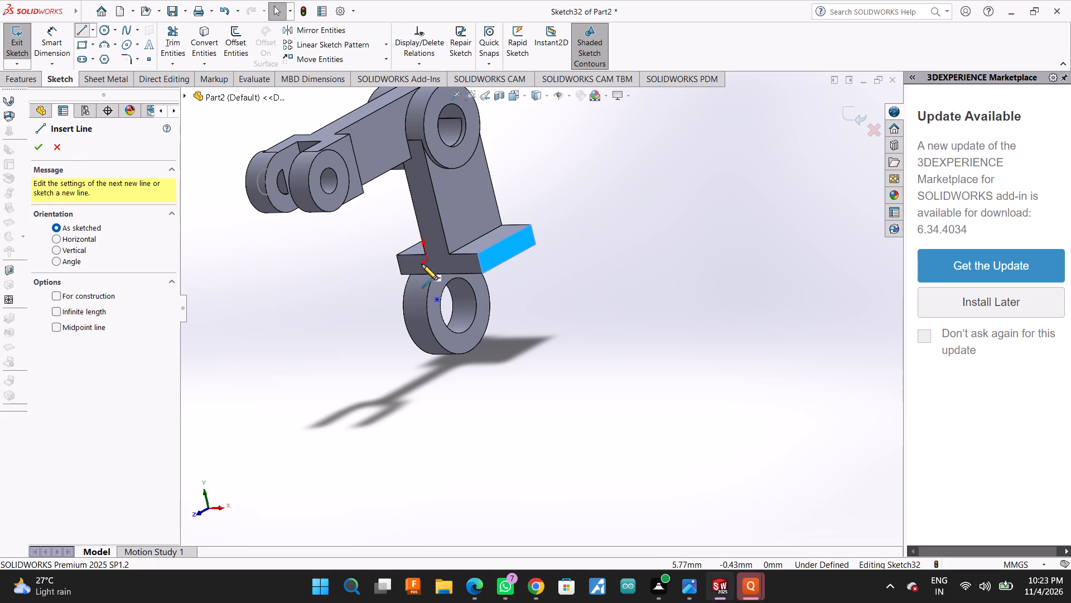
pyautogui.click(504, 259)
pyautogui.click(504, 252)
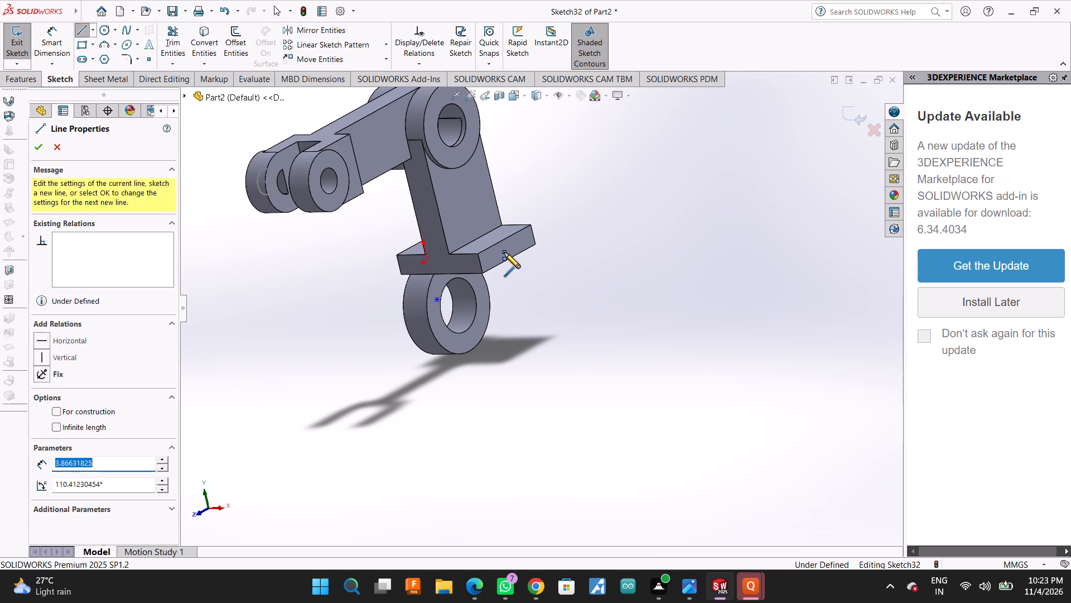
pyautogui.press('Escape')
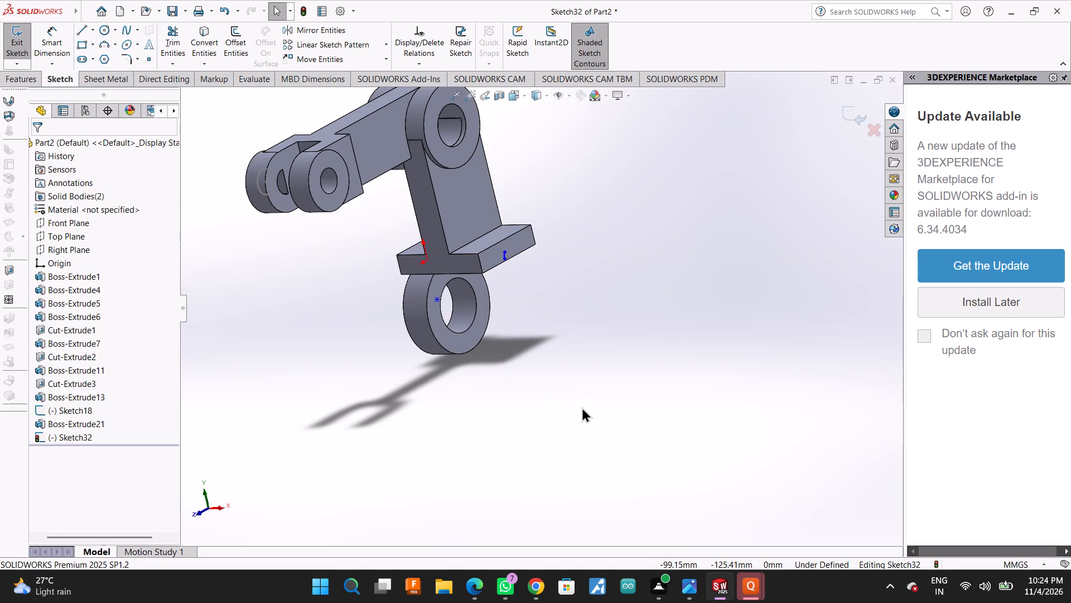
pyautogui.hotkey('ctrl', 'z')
# Close the emptied rectangle sketch.
pyautogui.click(509, 248)
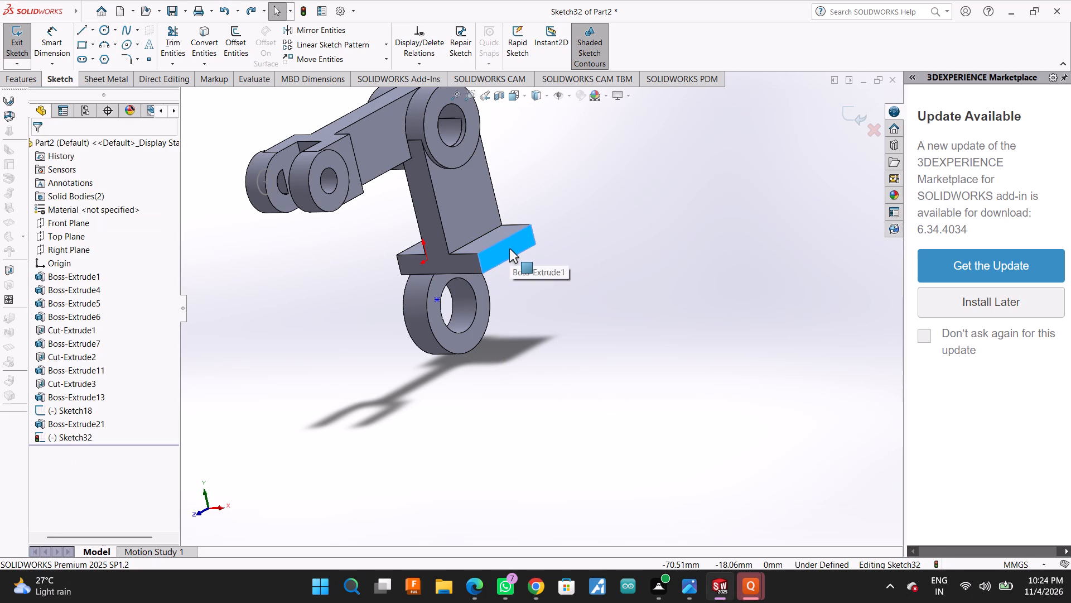
pyautogui.click(853, 111)
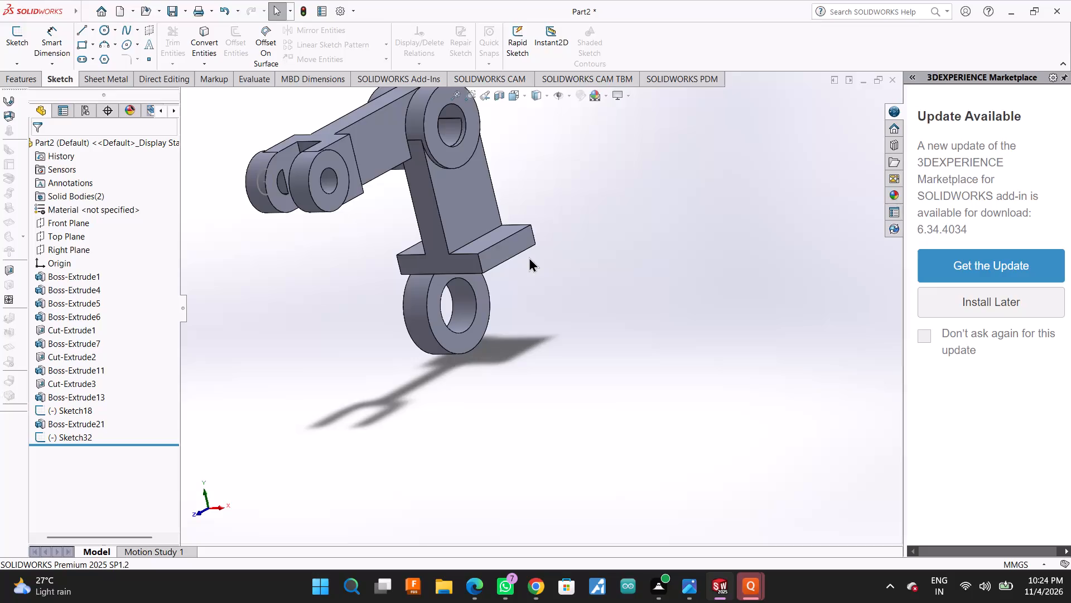
# Sketch a closed rectangle on the end block's side face, hanging from its bottom edge, 50 mm wide and about 29 mm tall.
pyautogui.click(516, 247)
pyautogui.click(568, 214)
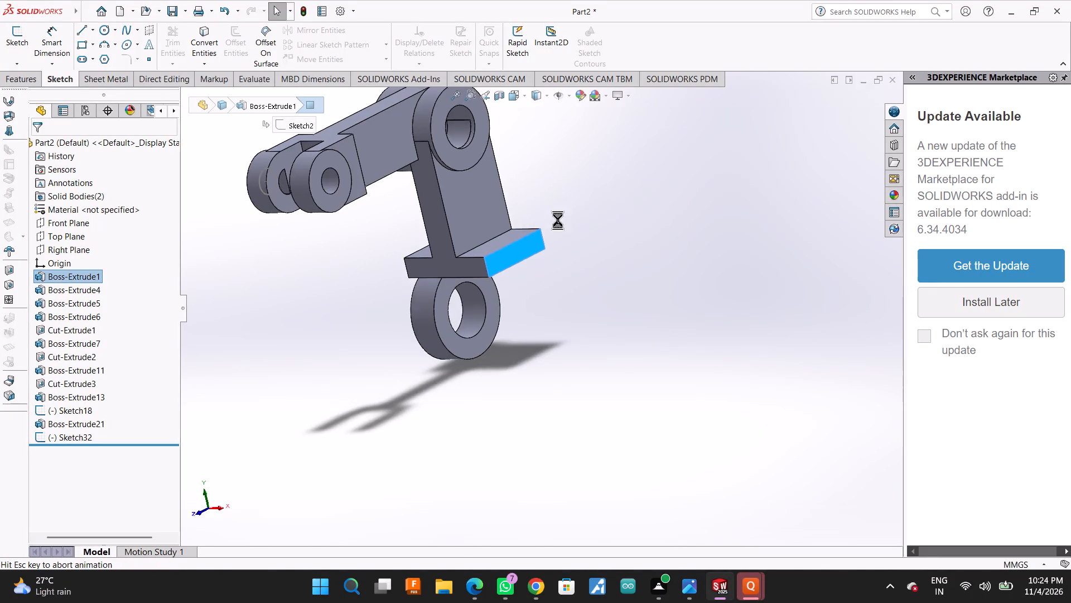
pyautogui.click(76, 32)
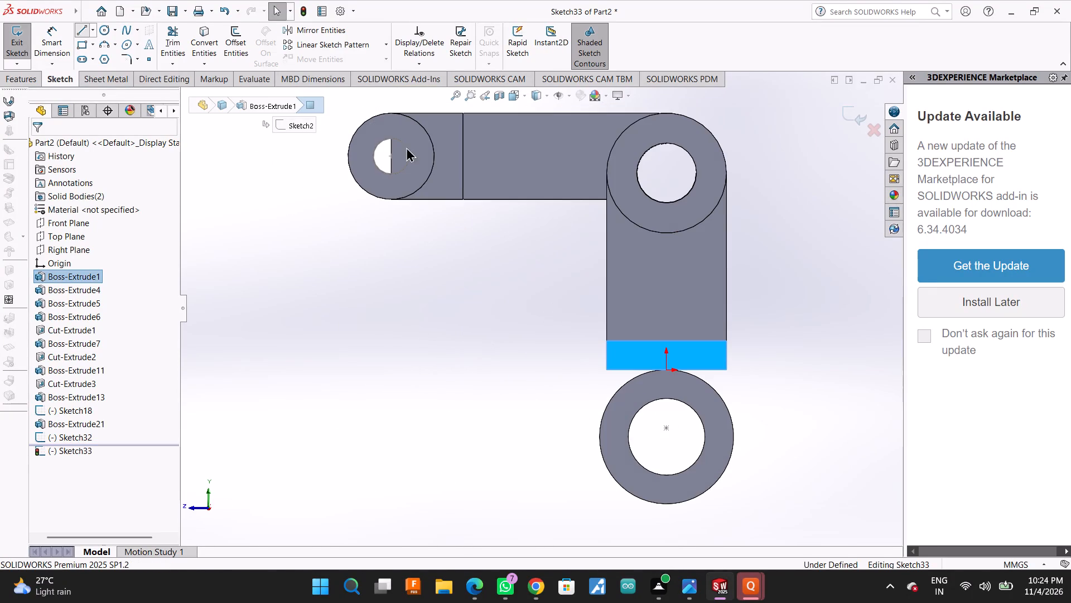
pyautogui.scroll(-7, 684, 370)
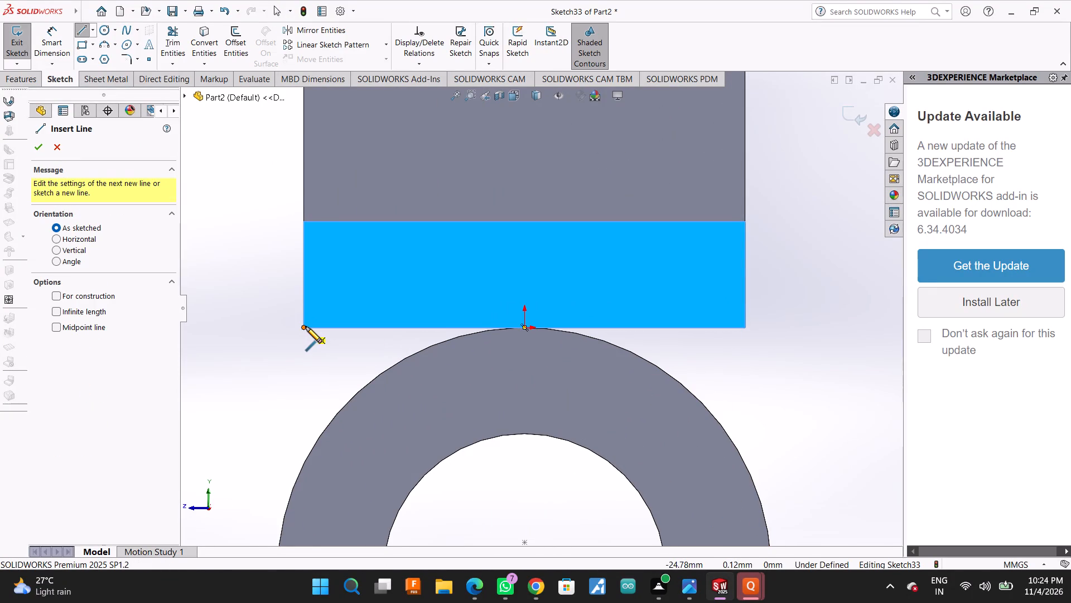
pyautogui.click(306, 327)
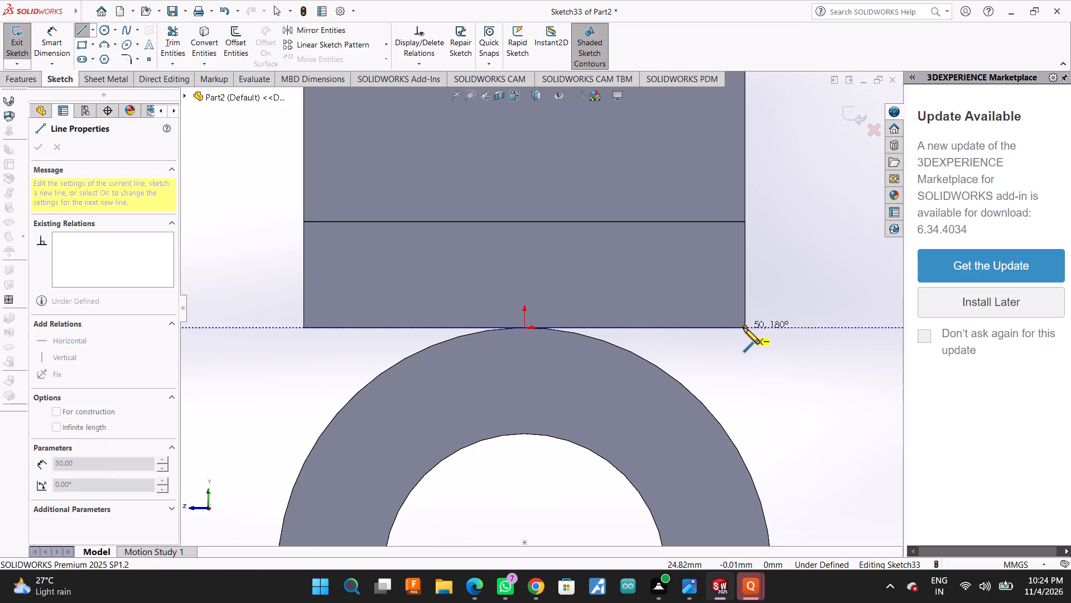
pyautogui.click(744, 328)
pyautogui.scroll(2, 732, 385)
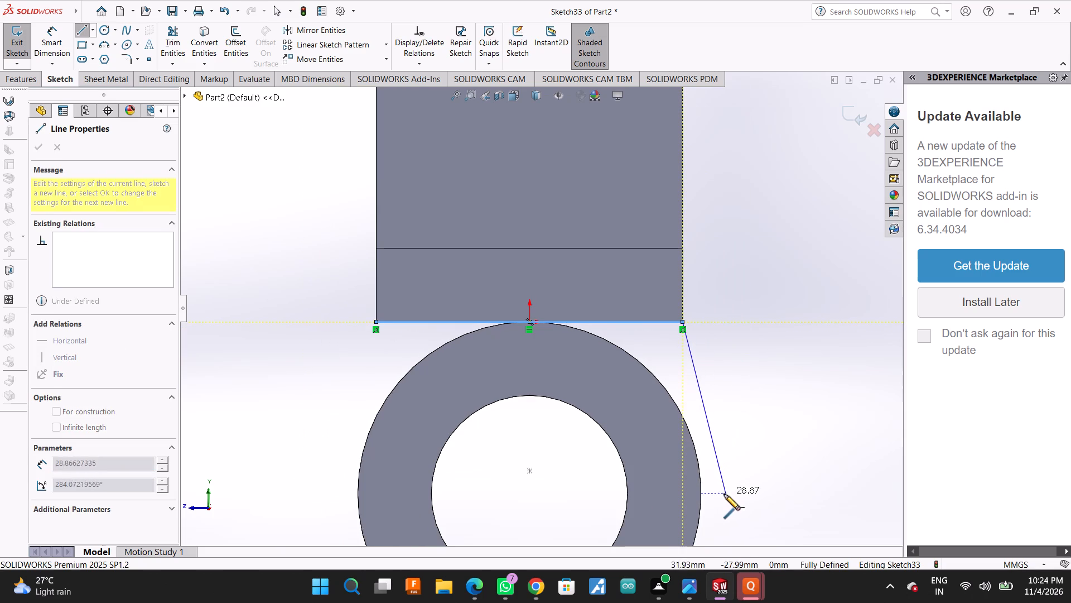
pyautogui.scroll(1, 697, 502)
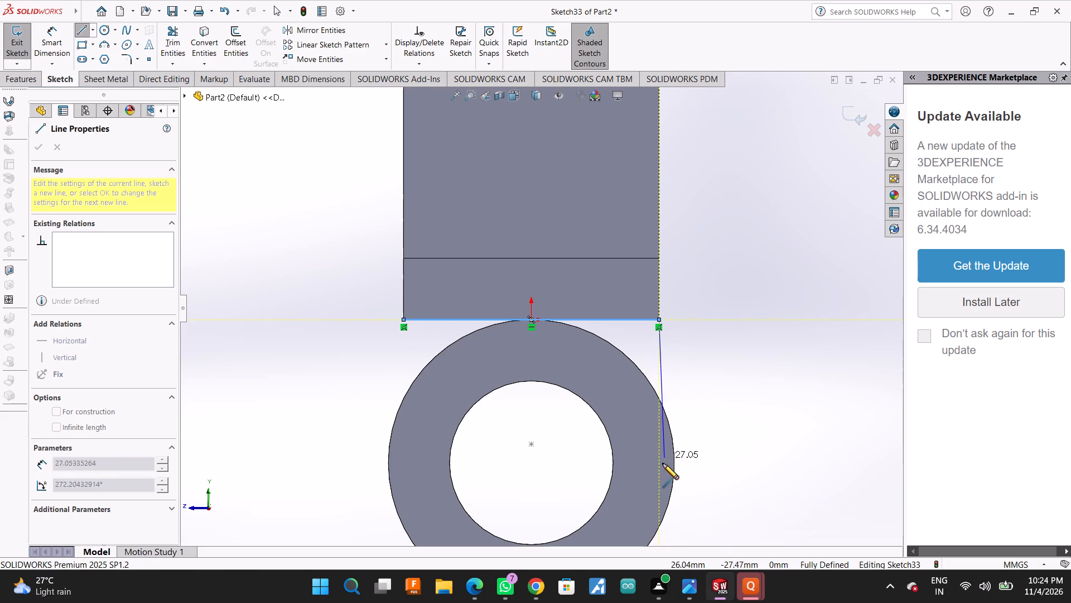
pyautogui.click(658, 466)
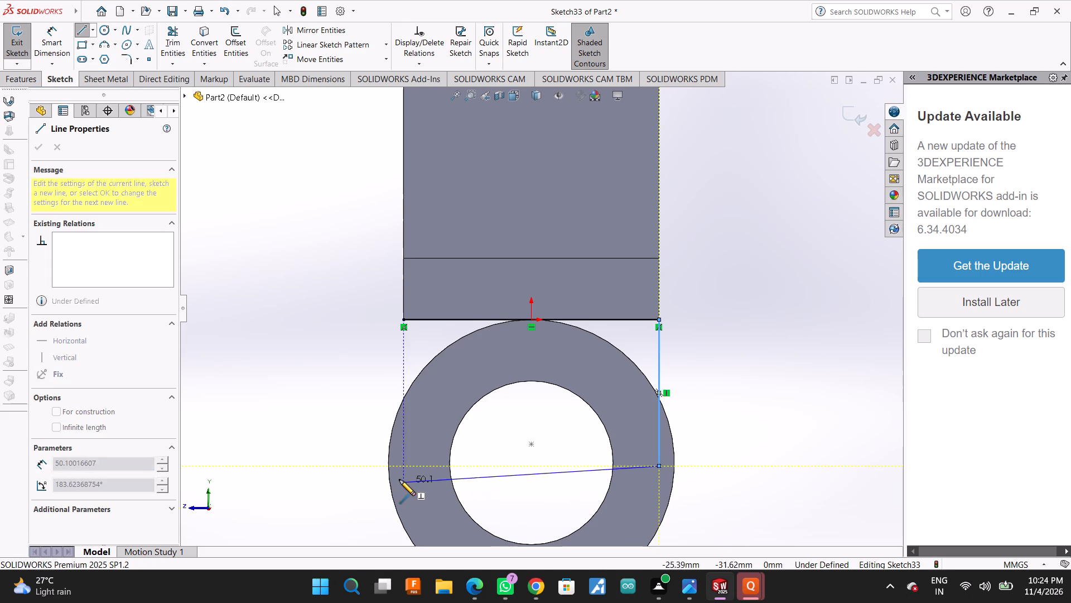
pyautogui.click(403, 466)
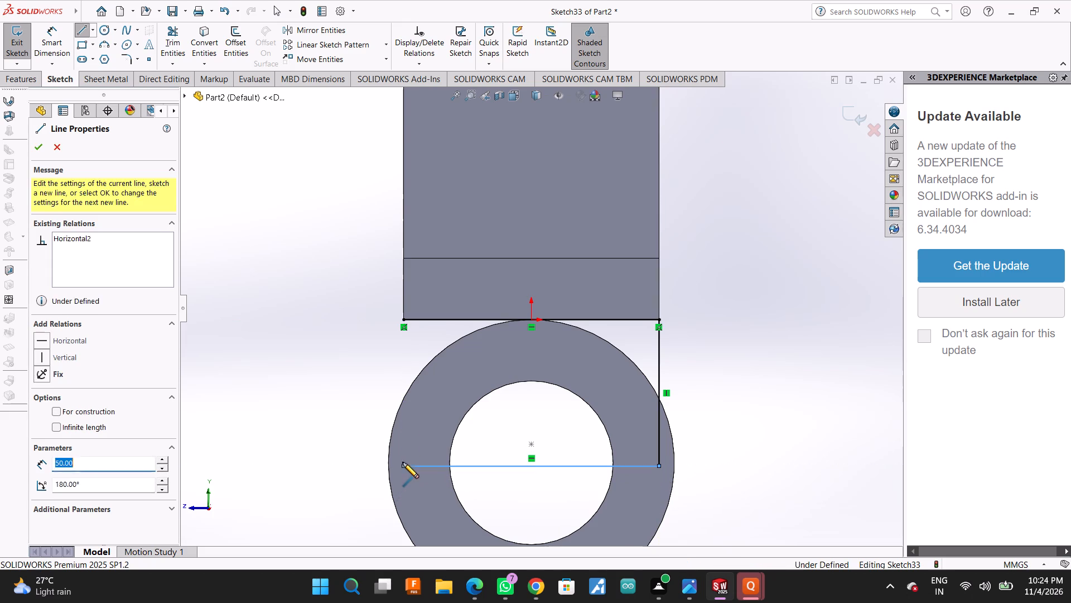
pyautogui.click(403, 319)
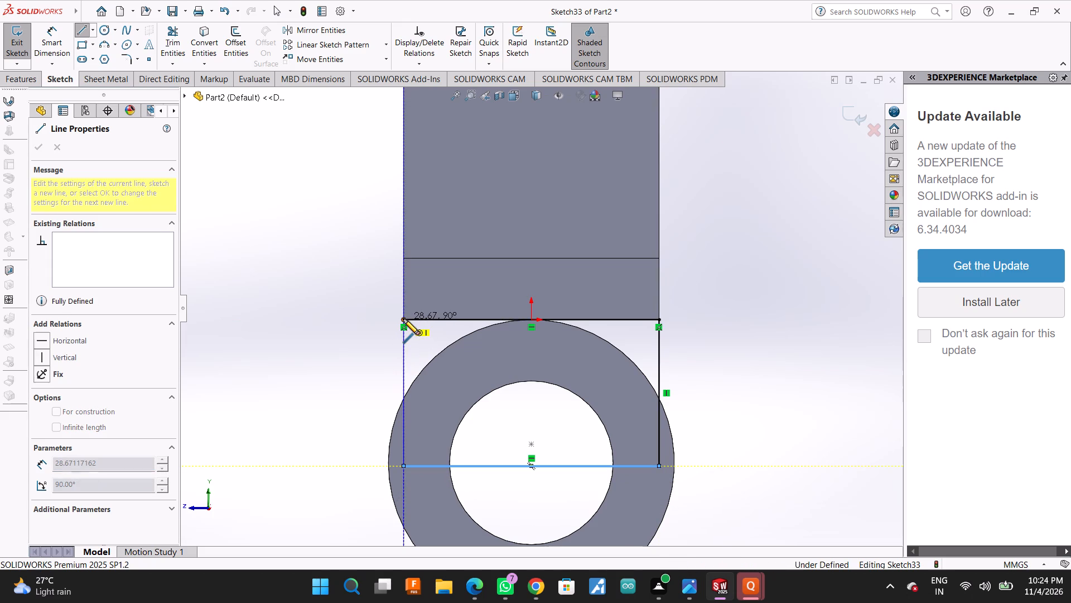
pyautogui.click(46, 143)
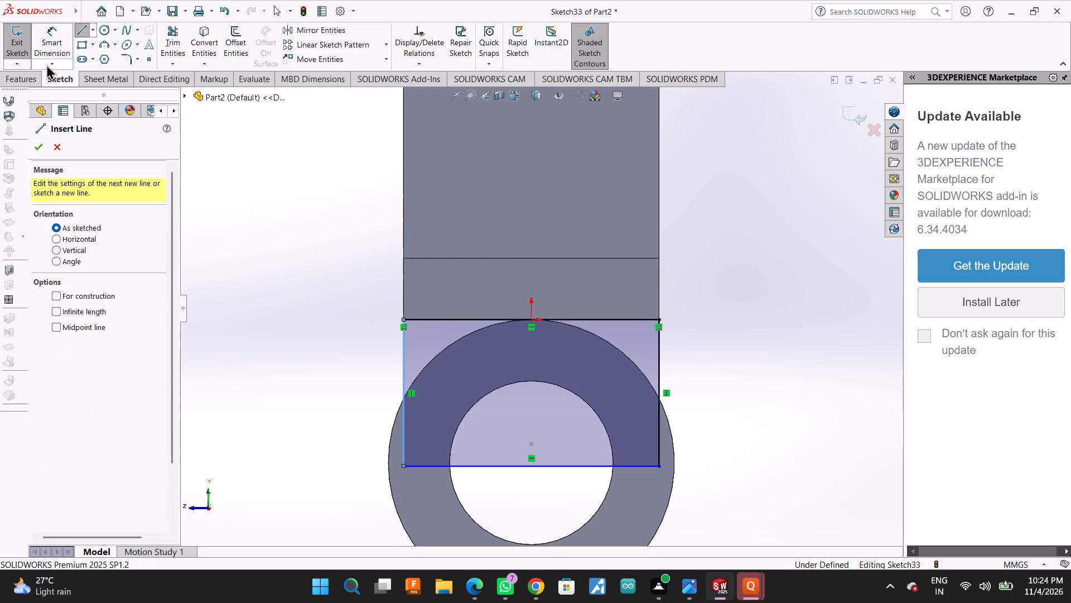
# Dimension the rectangle's vertical side and set its height to 28 mm.
pyautogui.click(54, 40)
pyautogui.click(663, 374)
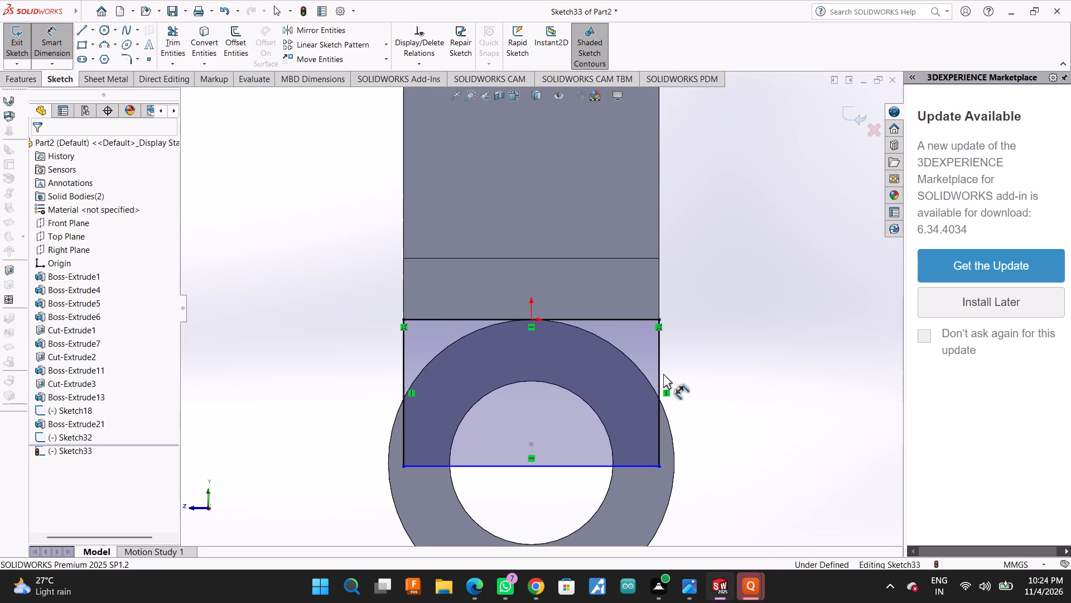
pyautogui.click(660, 370)
pyautogui.click(745, 376)
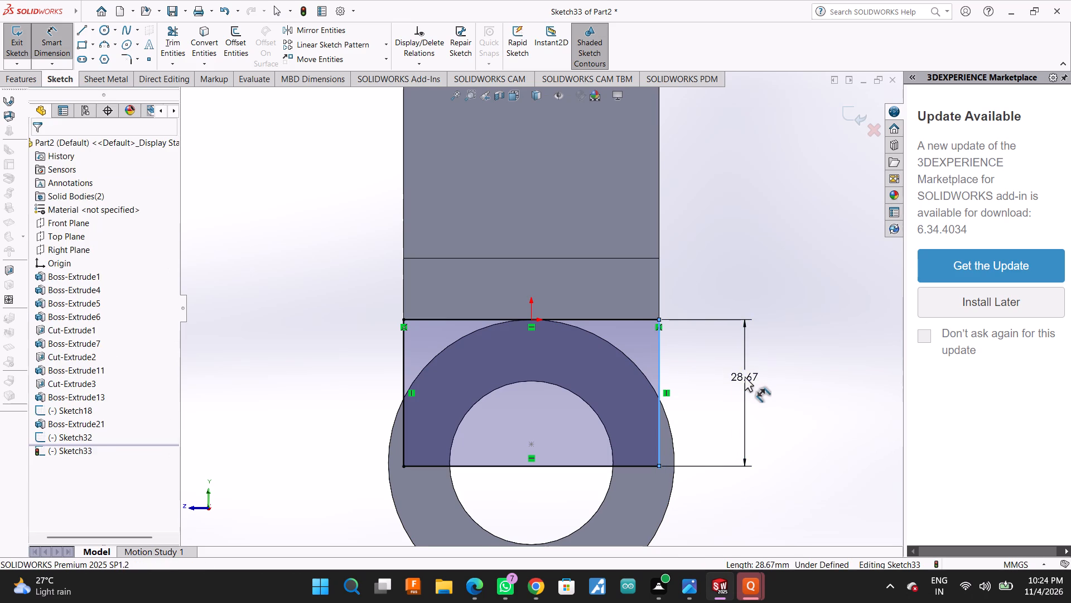
pyautogui.write('40')
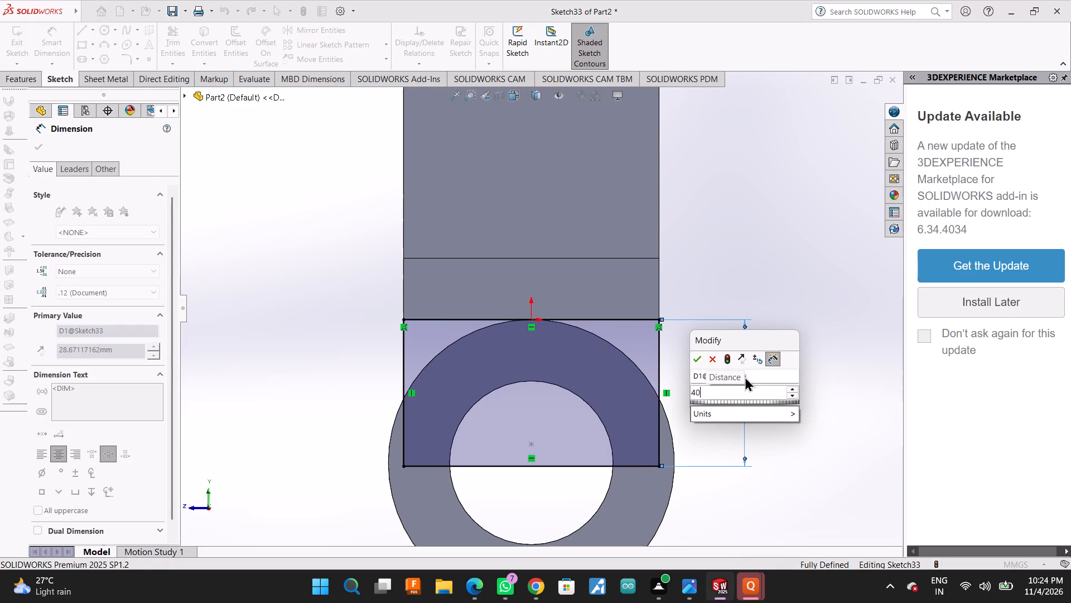
pyautogui.write('-1')
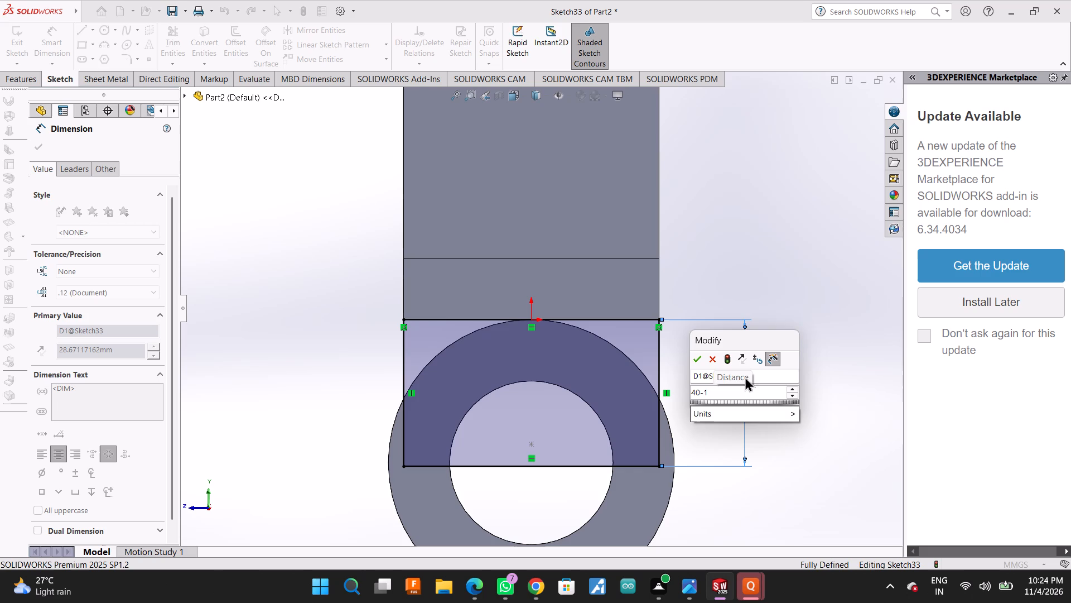
pyautogui.press('2')
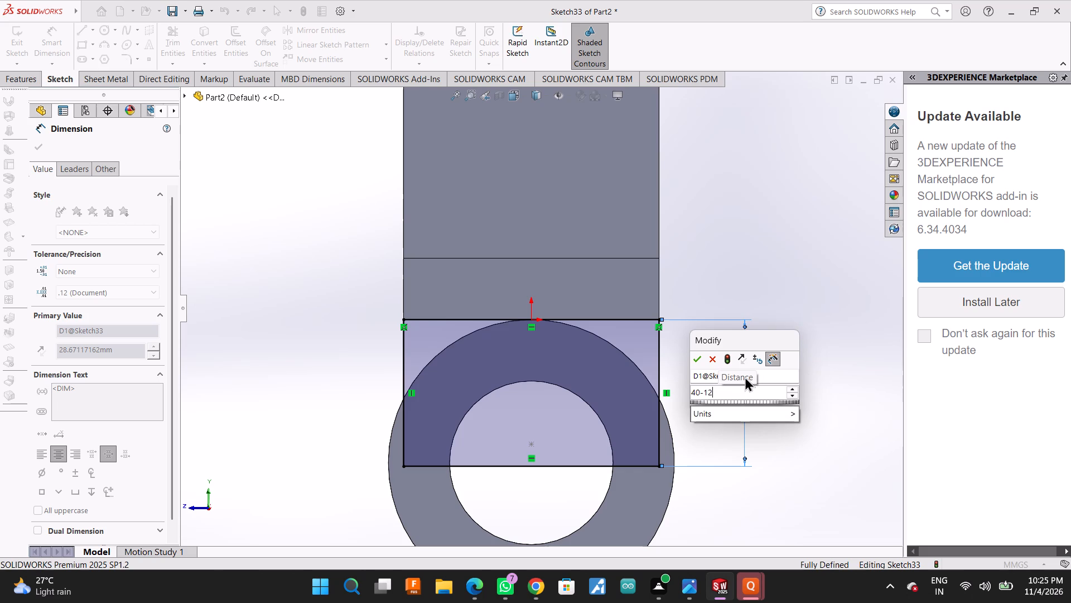
pyautogui.press('Return')
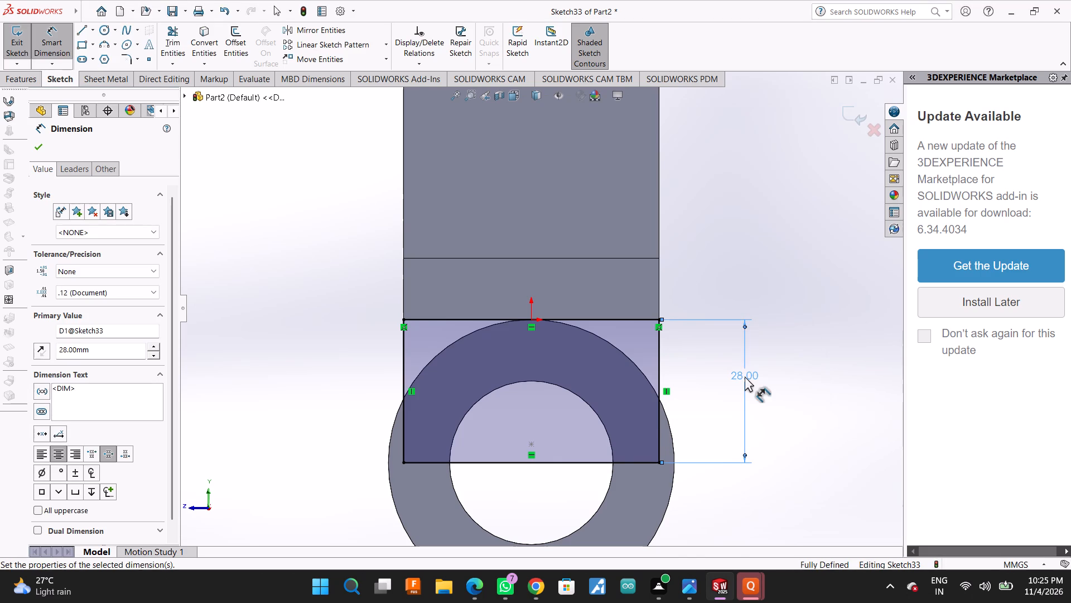
pyautogui.click(38, 147)
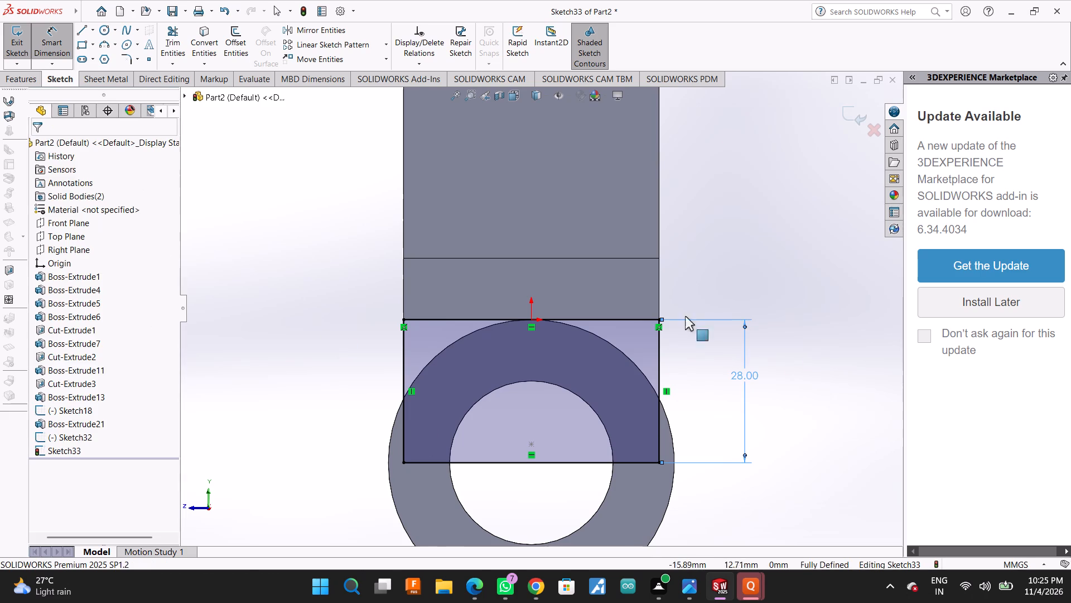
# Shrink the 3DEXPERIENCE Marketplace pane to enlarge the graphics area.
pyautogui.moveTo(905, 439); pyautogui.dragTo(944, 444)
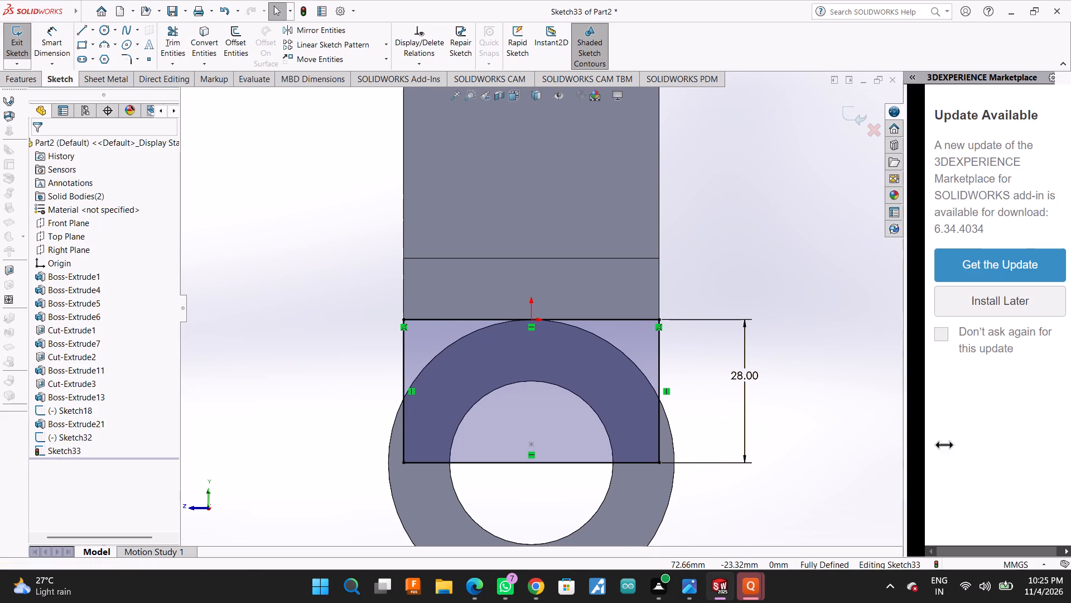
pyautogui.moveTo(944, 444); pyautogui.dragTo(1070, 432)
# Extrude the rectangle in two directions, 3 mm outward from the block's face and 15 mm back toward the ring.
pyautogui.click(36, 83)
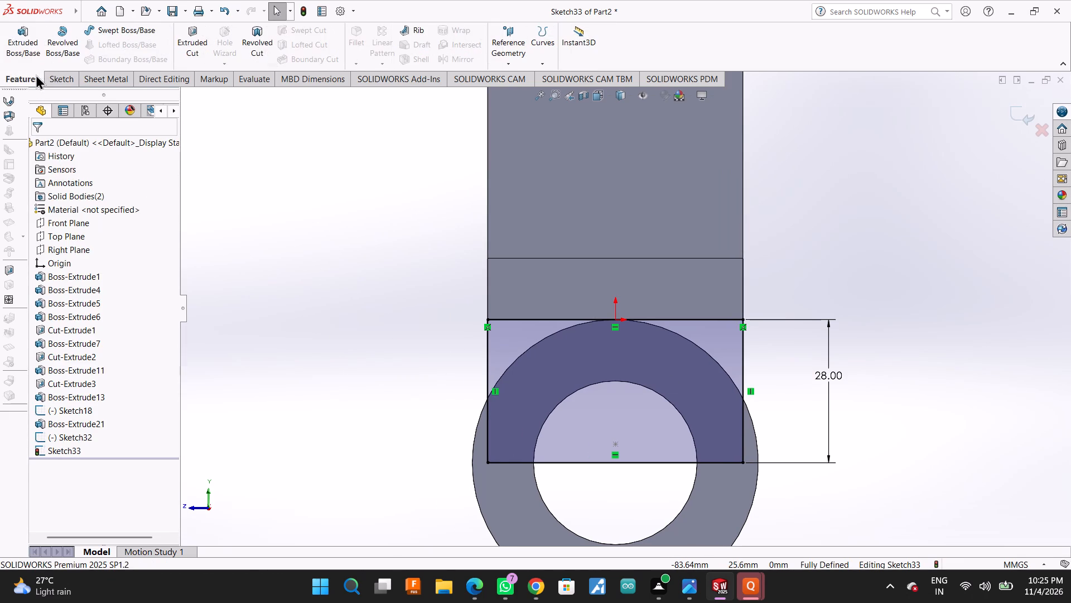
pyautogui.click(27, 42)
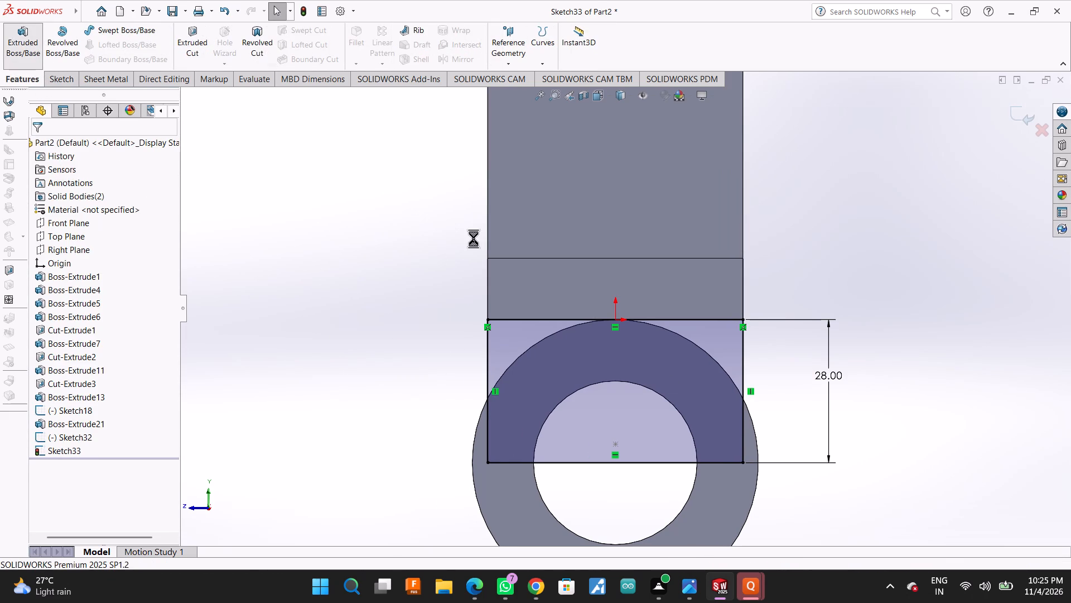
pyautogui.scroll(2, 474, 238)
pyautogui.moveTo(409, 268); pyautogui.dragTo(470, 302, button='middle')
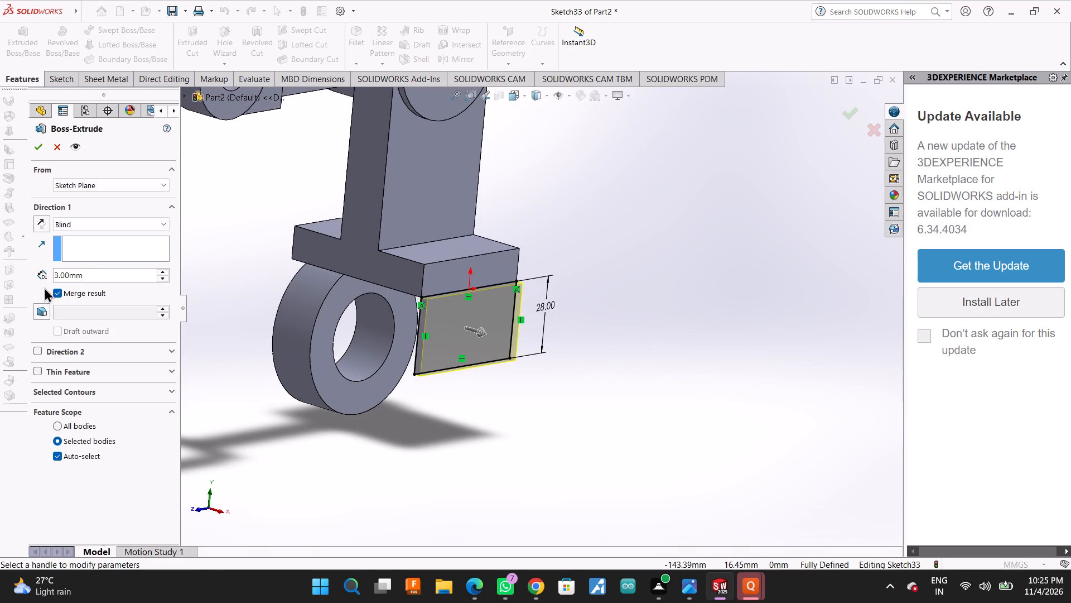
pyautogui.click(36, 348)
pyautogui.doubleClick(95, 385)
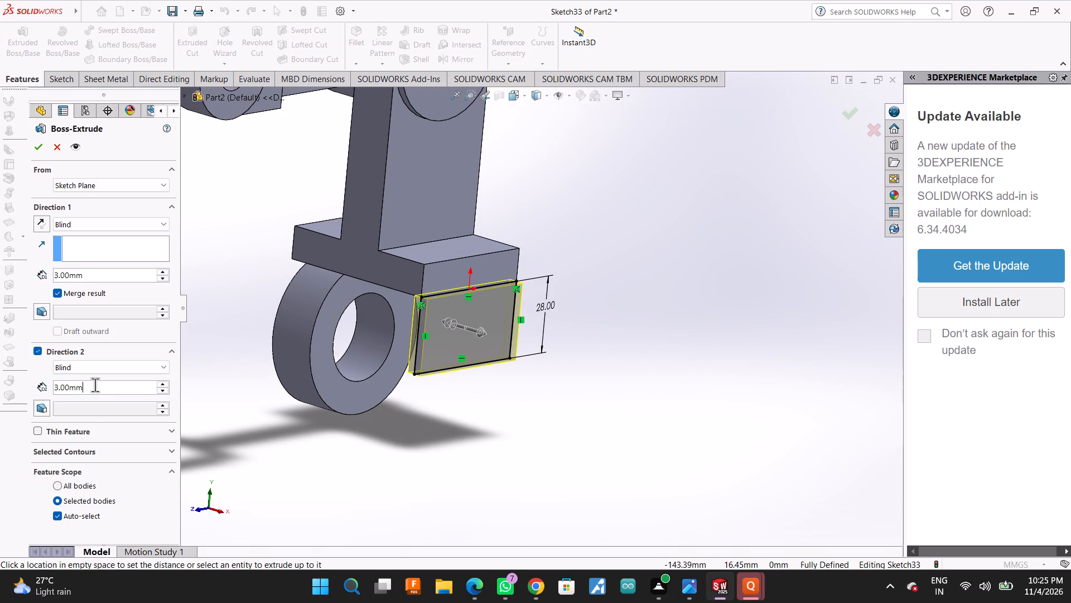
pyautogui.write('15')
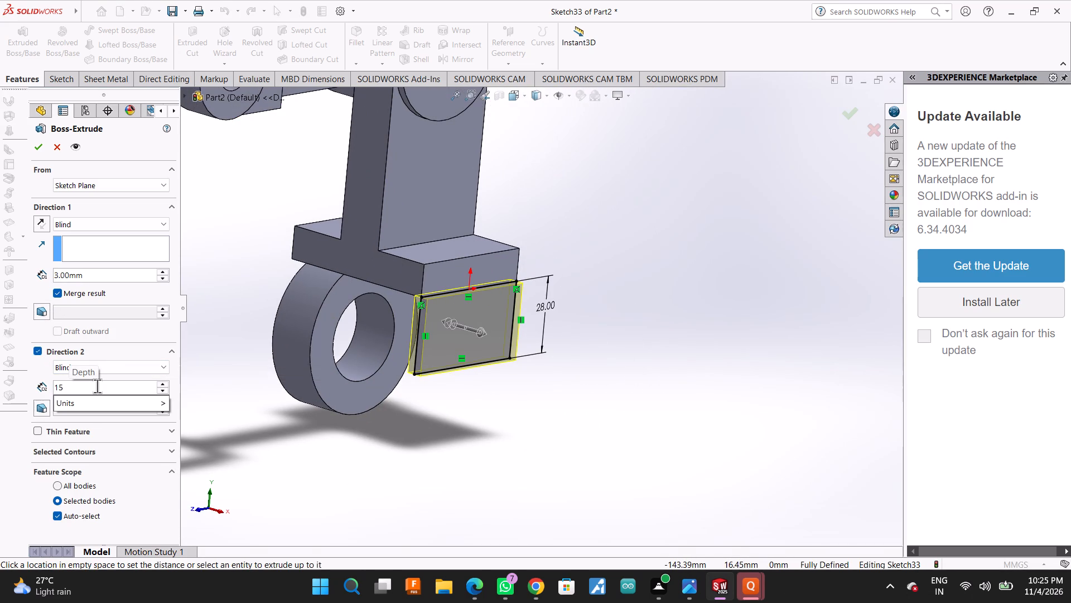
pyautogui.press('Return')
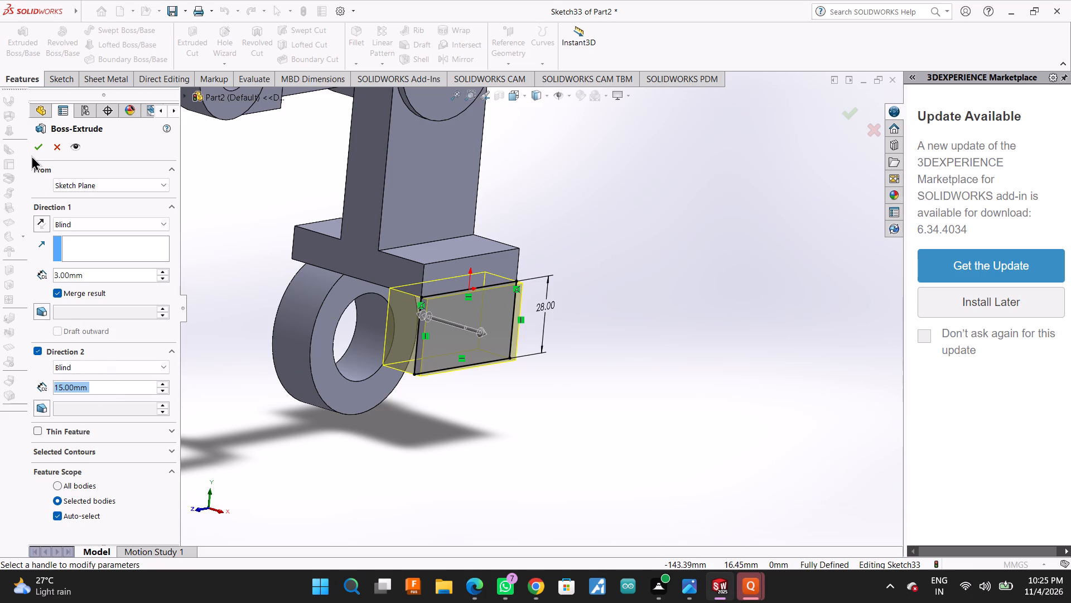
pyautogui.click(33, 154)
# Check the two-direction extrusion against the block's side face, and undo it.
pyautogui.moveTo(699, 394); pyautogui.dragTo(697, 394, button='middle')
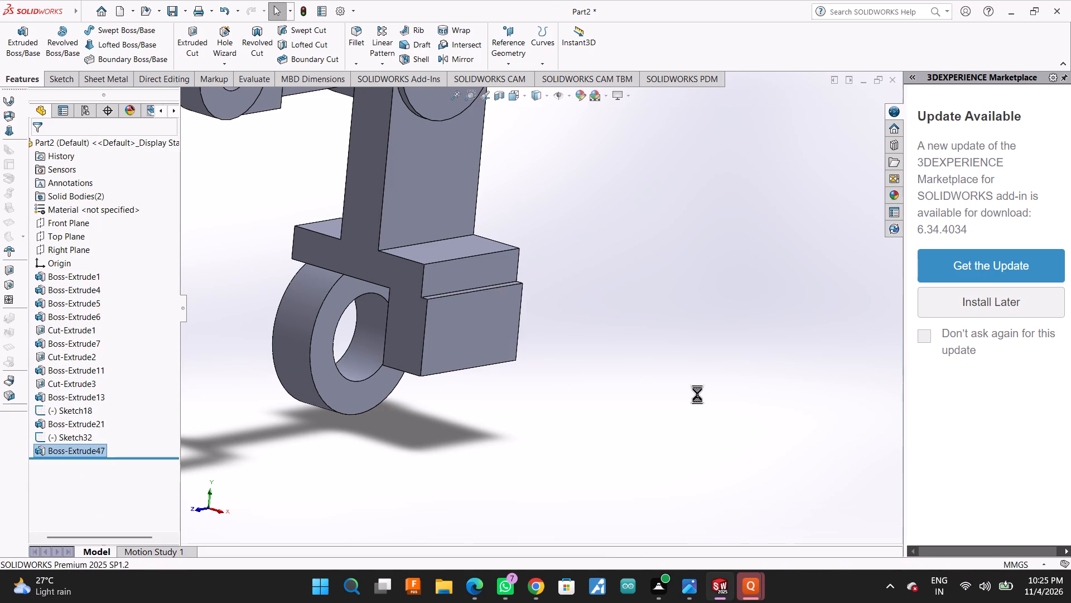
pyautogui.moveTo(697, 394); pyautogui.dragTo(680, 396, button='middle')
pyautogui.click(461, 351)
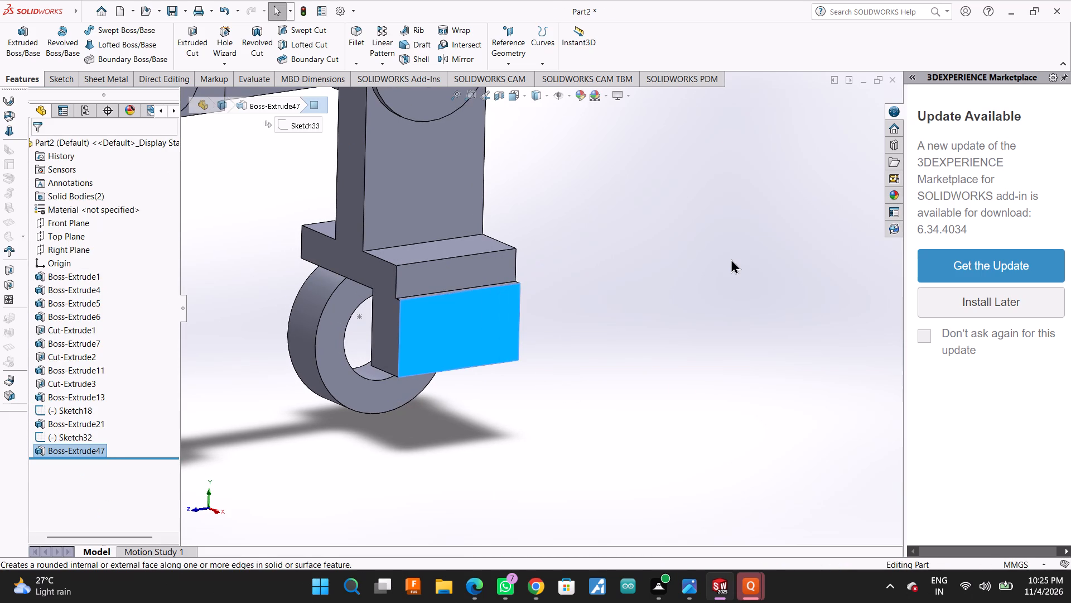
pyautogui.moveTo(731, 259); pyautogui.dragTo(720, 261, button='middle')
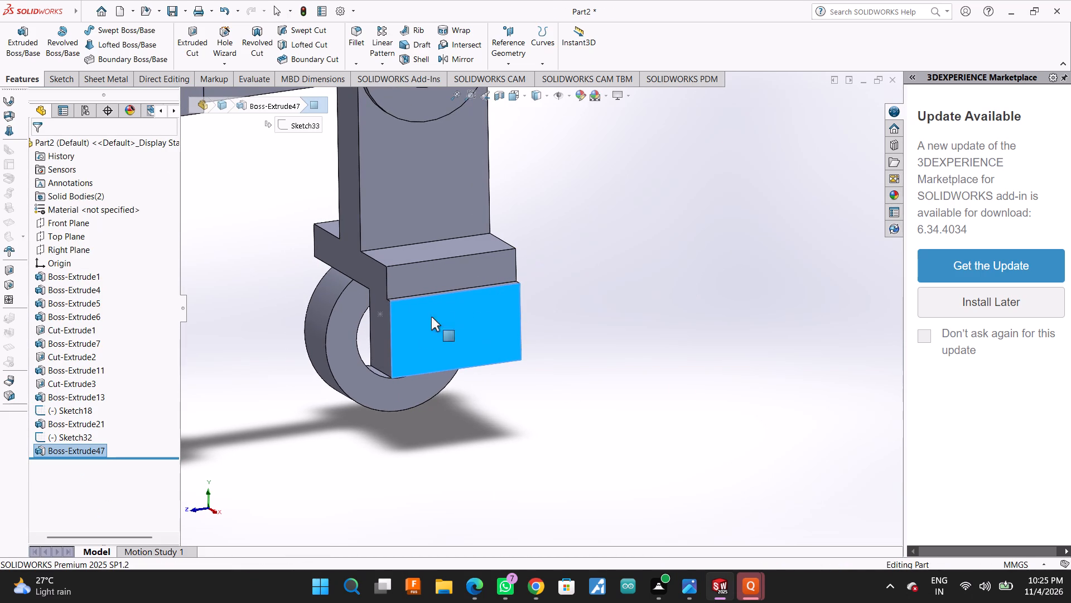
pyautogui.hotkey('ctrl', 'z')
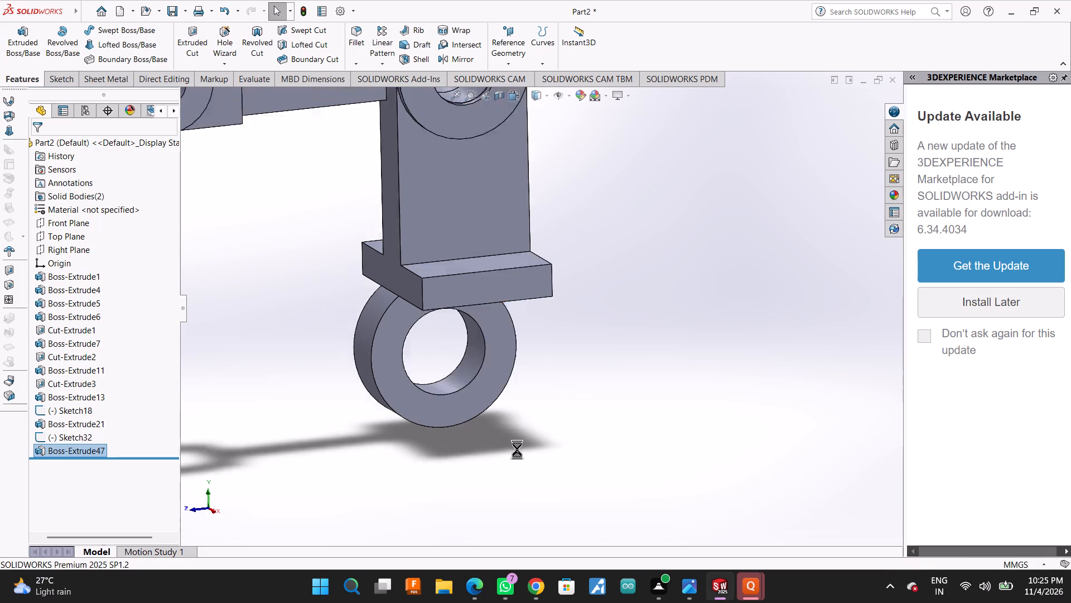
# Extrude the rectangle 15 mm in the reversed direction only, from the block's side face back toward the ring, with merged result.
pyautogui.scroll(2, 393, 331)
pyautogui.moveTo(374, 310); pyautogui.dragTo(442, 344, button='middle')
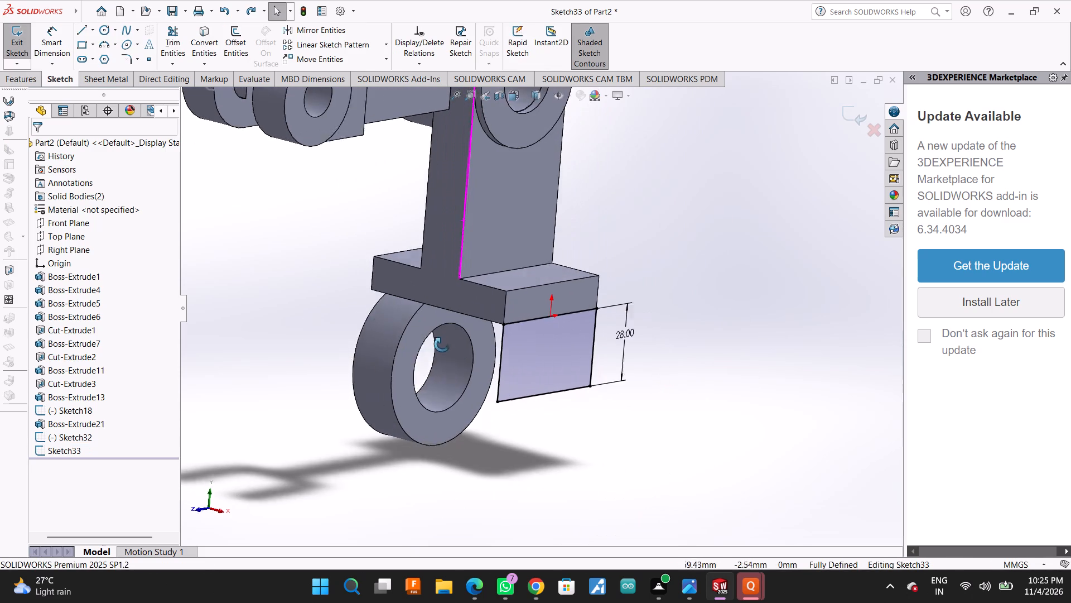
pyautogui.moveTo(442, 344); pyautogui.dragTo(442, 345, button='middle')
pyautogui.click(4, 82)
pyautogui.click(17, 30)
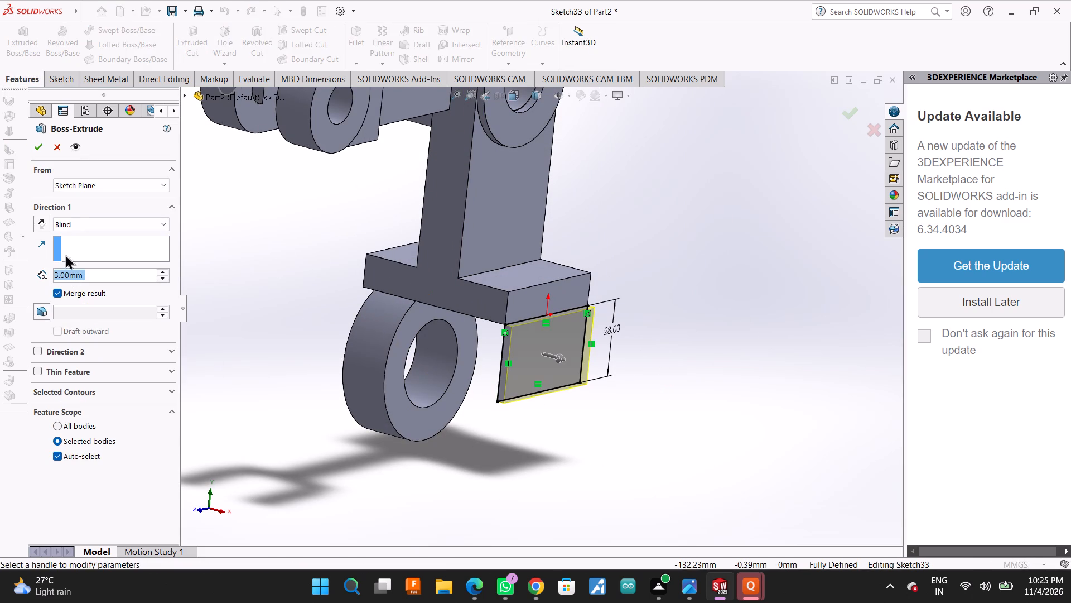
pyautogui.click(46, 224)
pyautogui.doubleClick(95, 276)
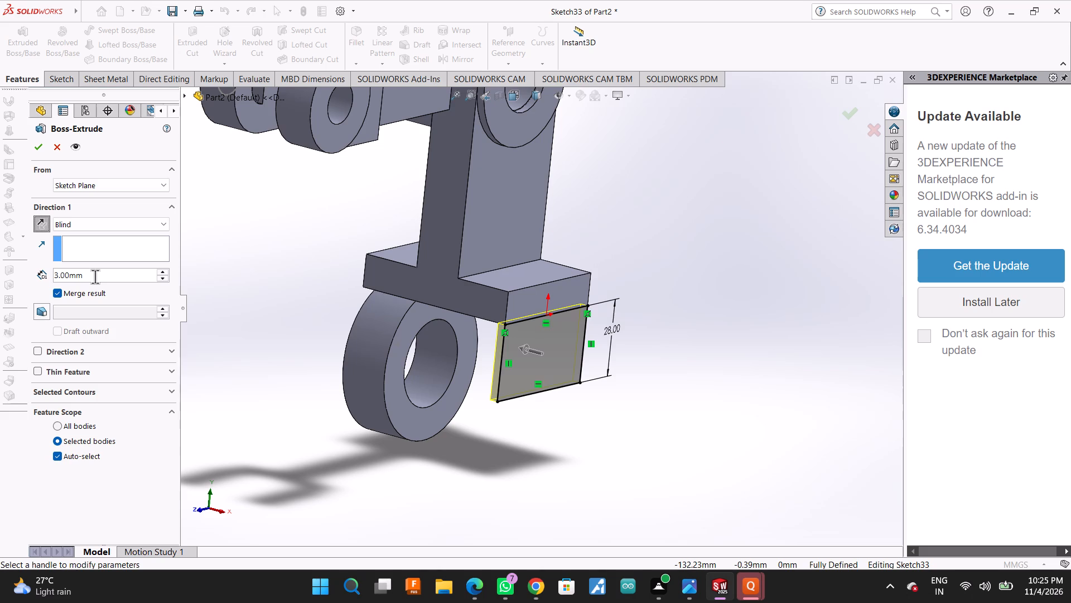
pyautogui.write('15')
pyautogui.press('Return')
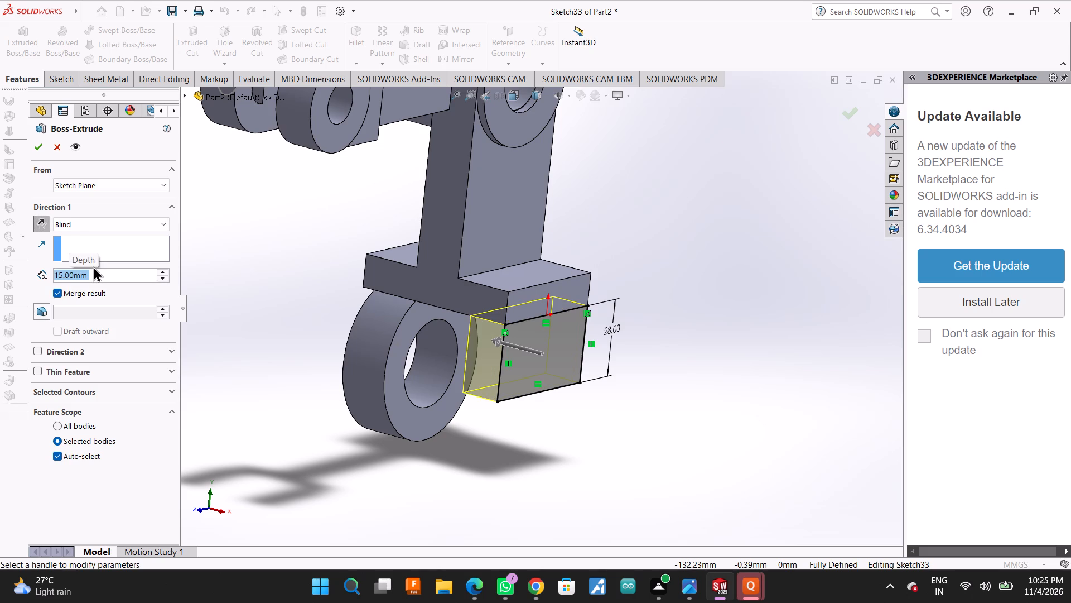
pyautogui.click(38, 147)
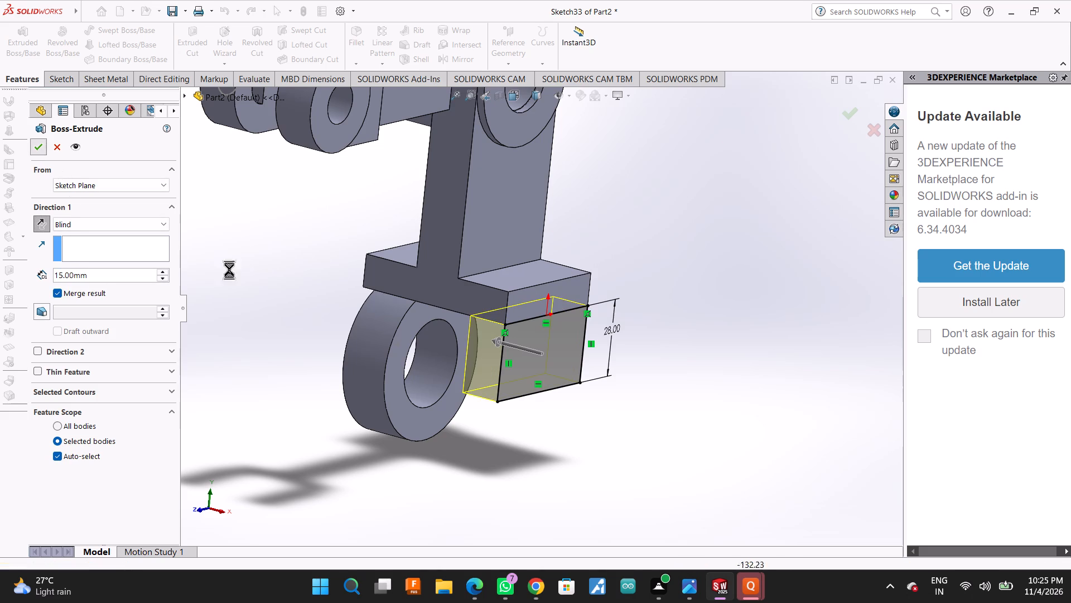
# Sketch two concentric circles of radius 28 mm and 16 mm on the extended block's side face, centred on its lower edge's midpoint.
pyautogui.moveTo(570, 418); pyautogui.dragTo(532, 395, button='middle')
pyautogui.click(538, 347)
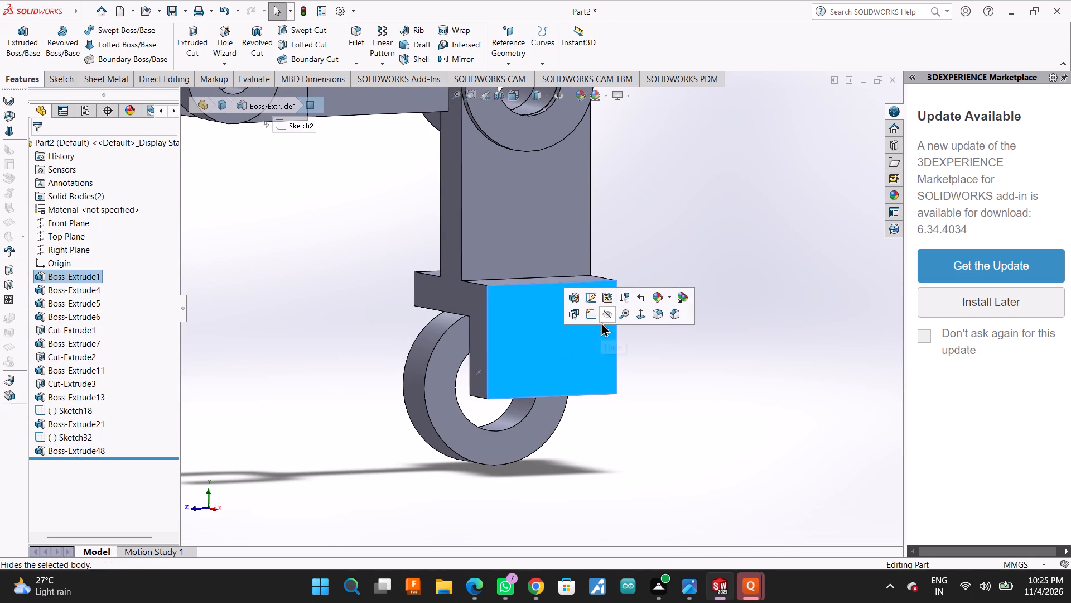
pyautogui.click(597, 319)
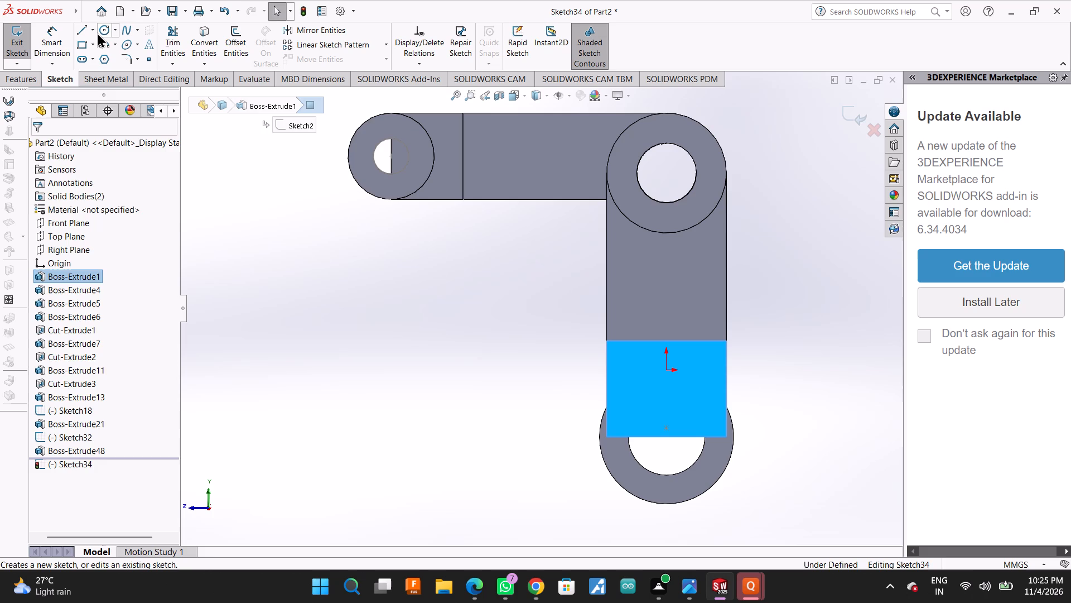
pyautogui.click(98, 32)
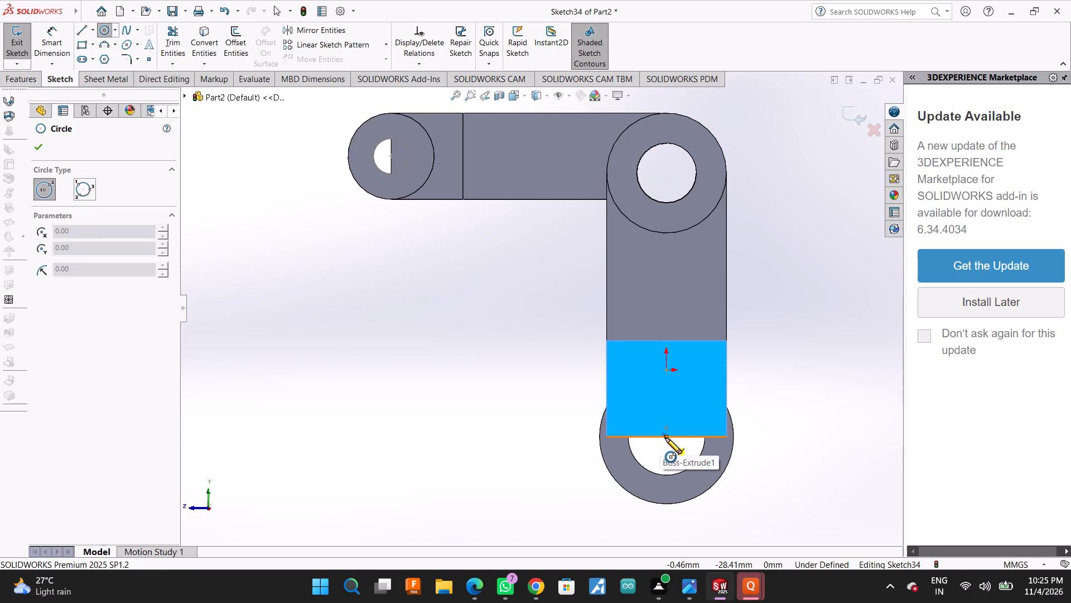
pyautogui.click(665, 438)
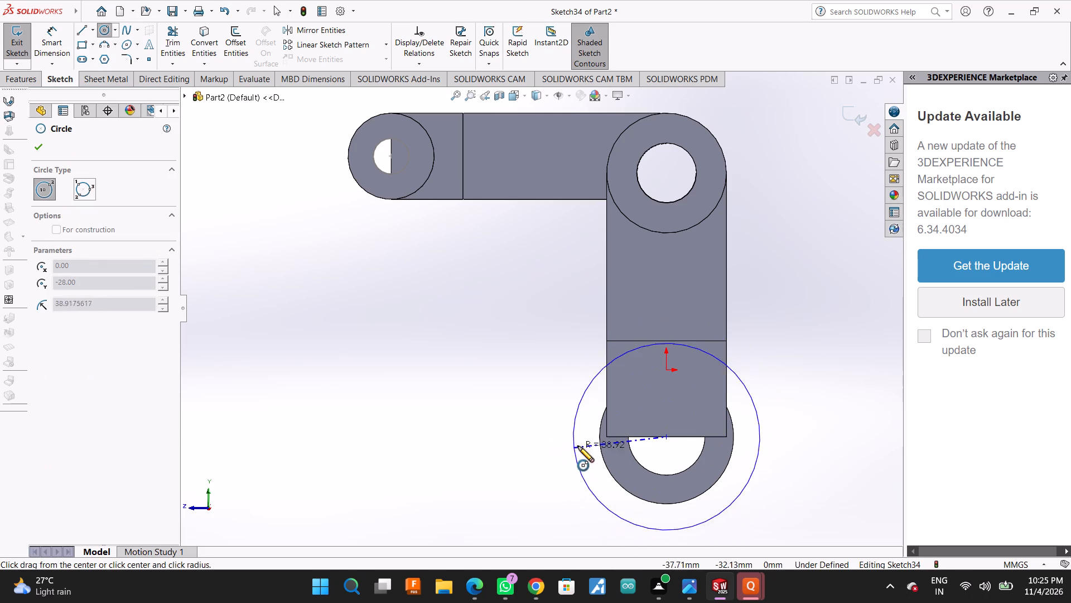
pyautogui.click(601, 442)
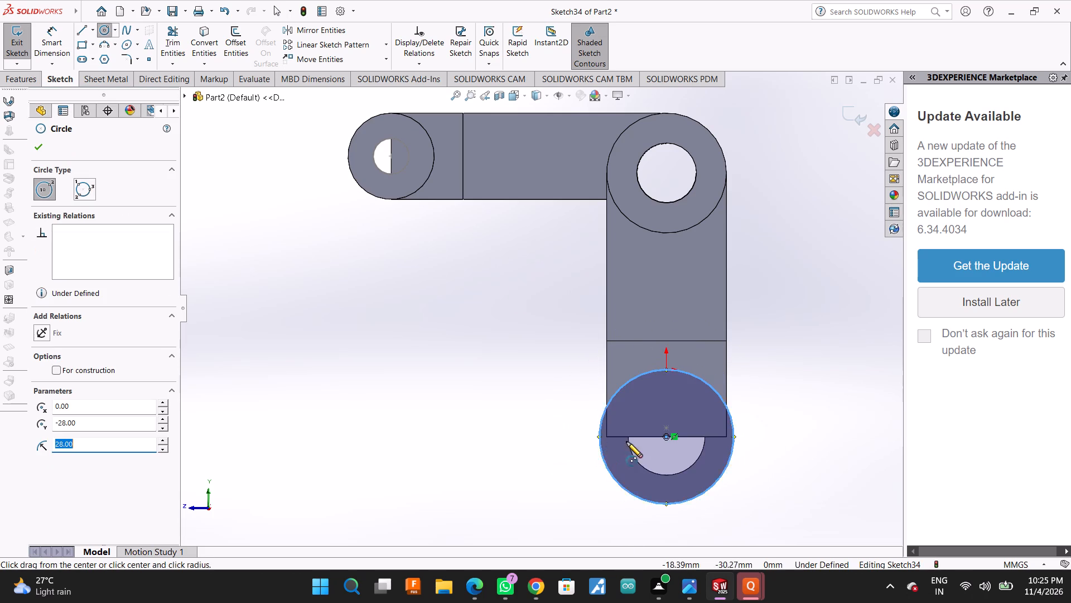
pyautogui.click(665, 439)
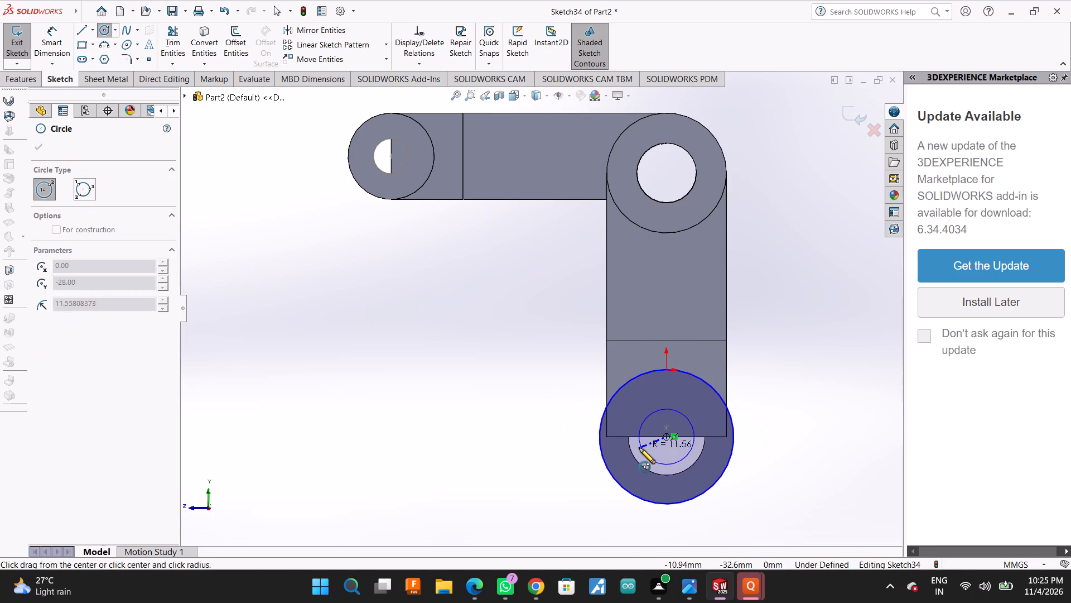
pyautogui.click(633, 450)
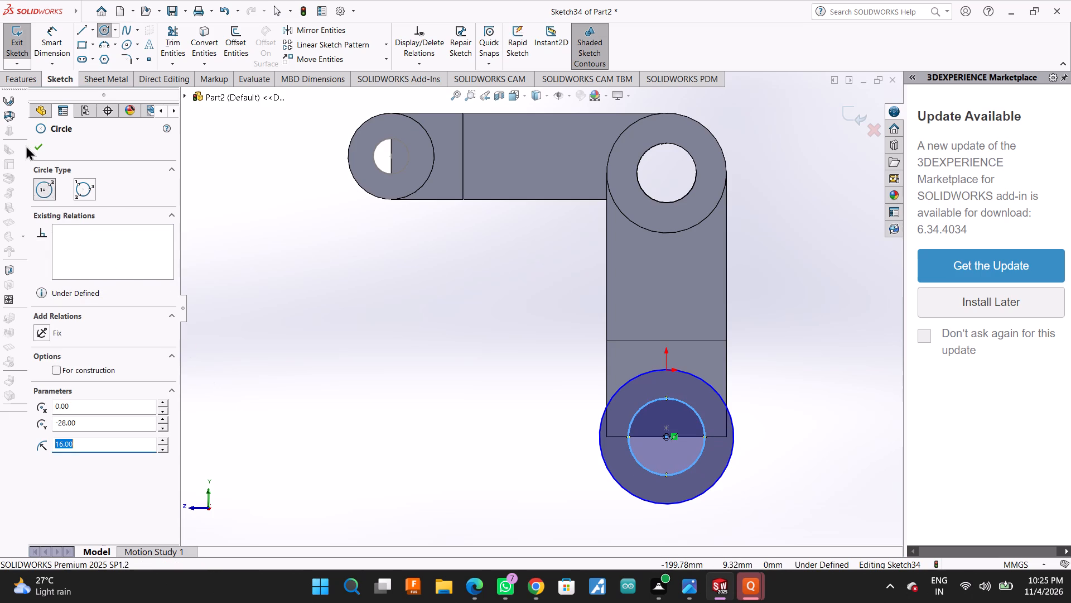
pyautogui.click(31, 147)
# Extrude the circle profile in two directions, 15 mm reversed into the block and 3 mm outward, with merged result.
pyautogui.click(23, 85)
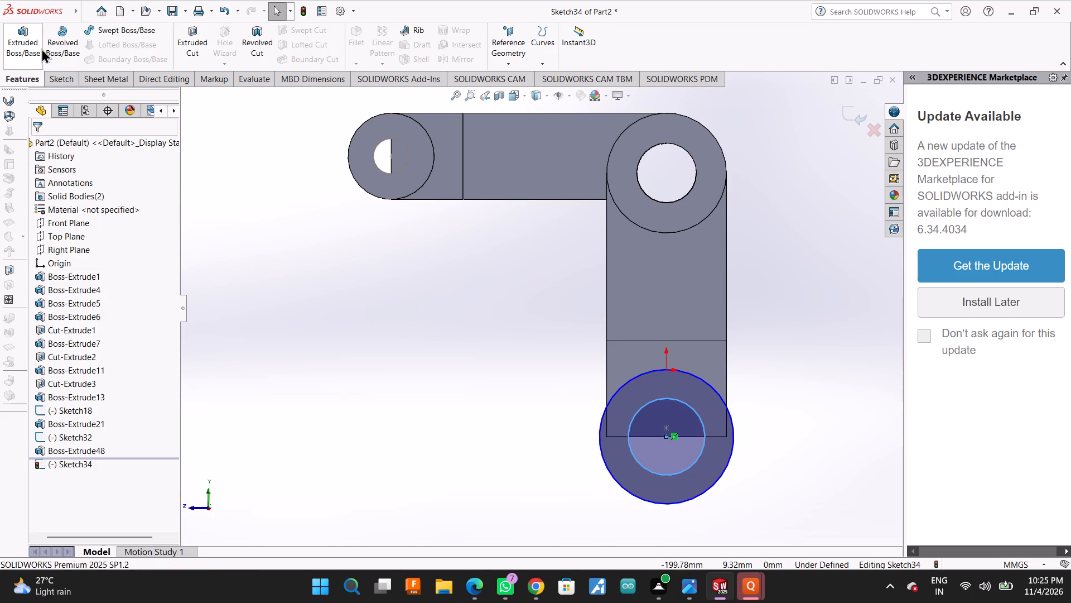
pyautogui.click(32, 41)
pyautogui.moveTo(454, 344); pyautogui.dragTo(489, 369, button='middle')
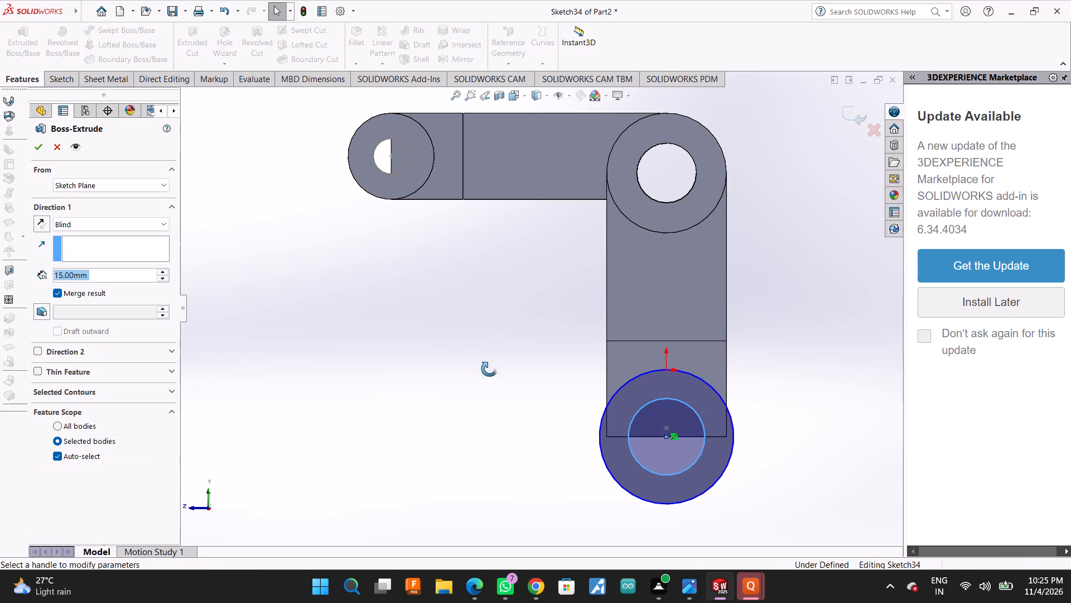
pyautogui.moveTo(489, 369); pyautogui.dragTo(511, 387, button='middle')
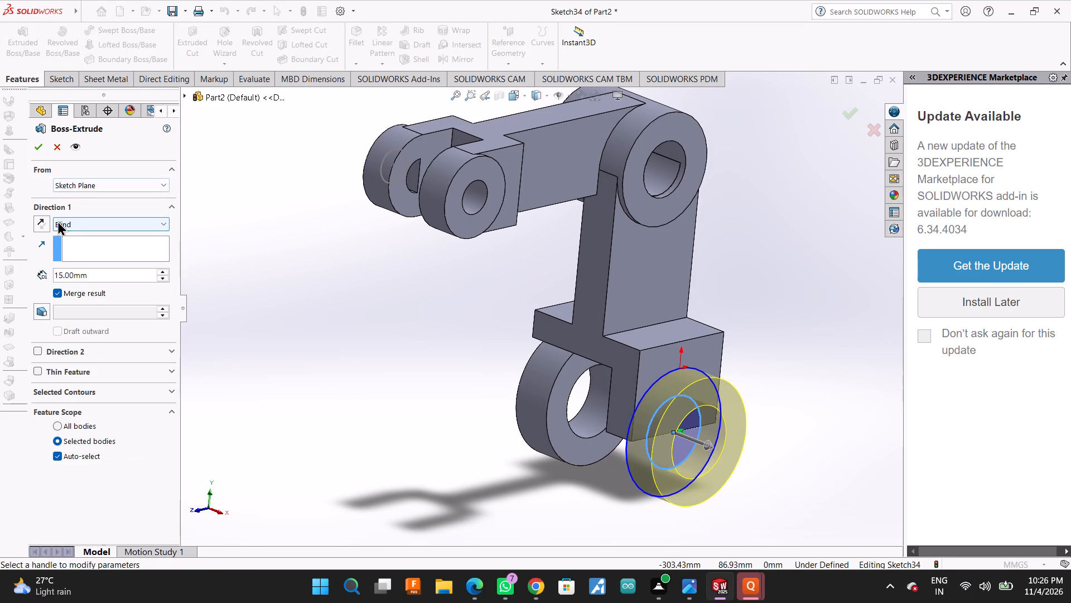
pyautogui.click(46, 226)
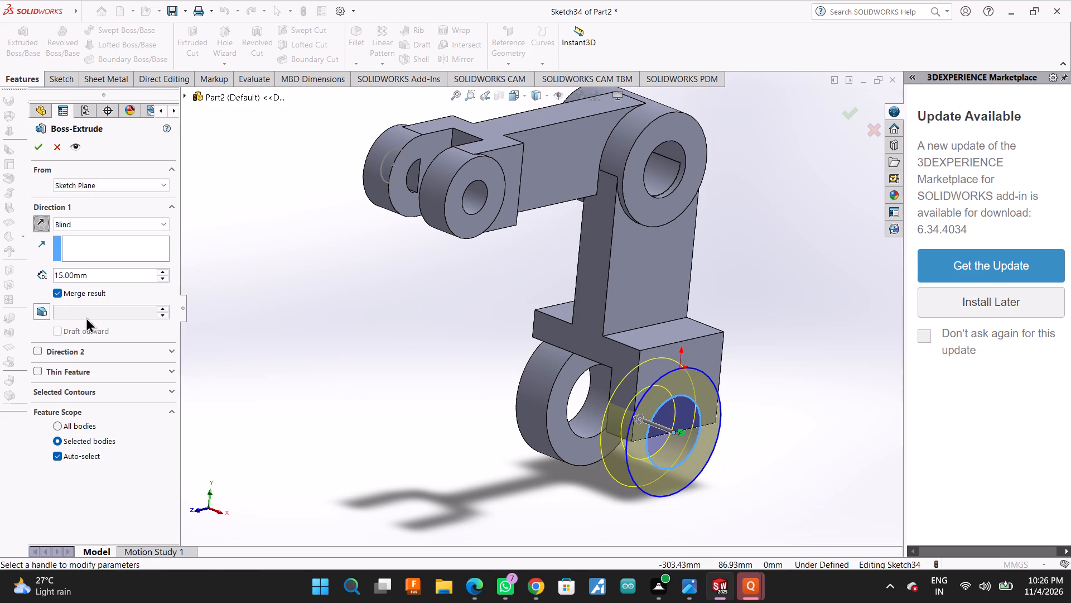
pyautogui.click(37, 347)
pyautogui.write('3\\')
pyautogui.press('BackSpace')
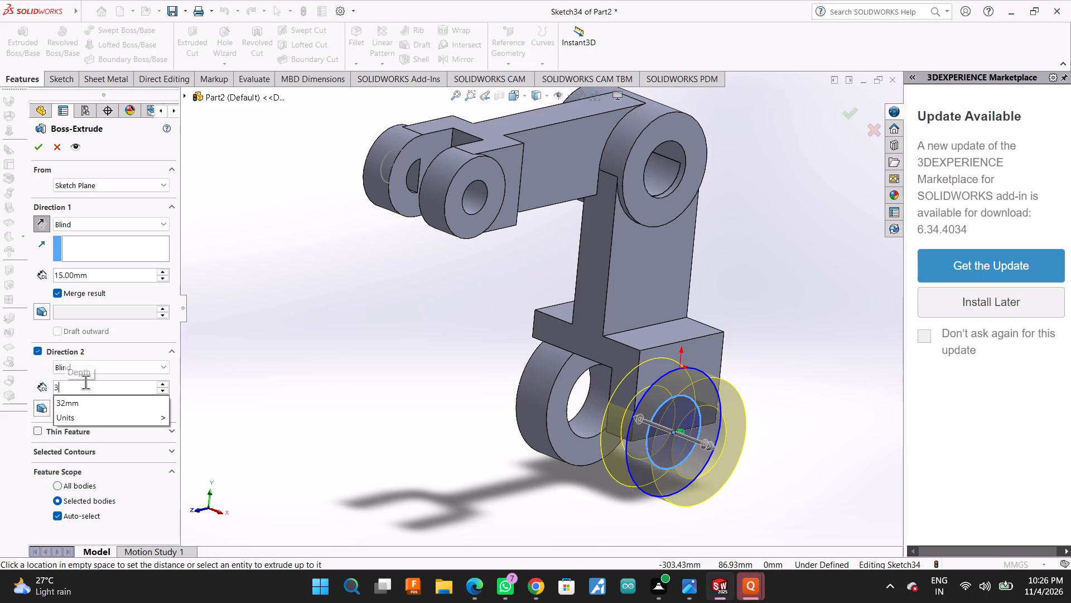
pyautogui.press('Return')
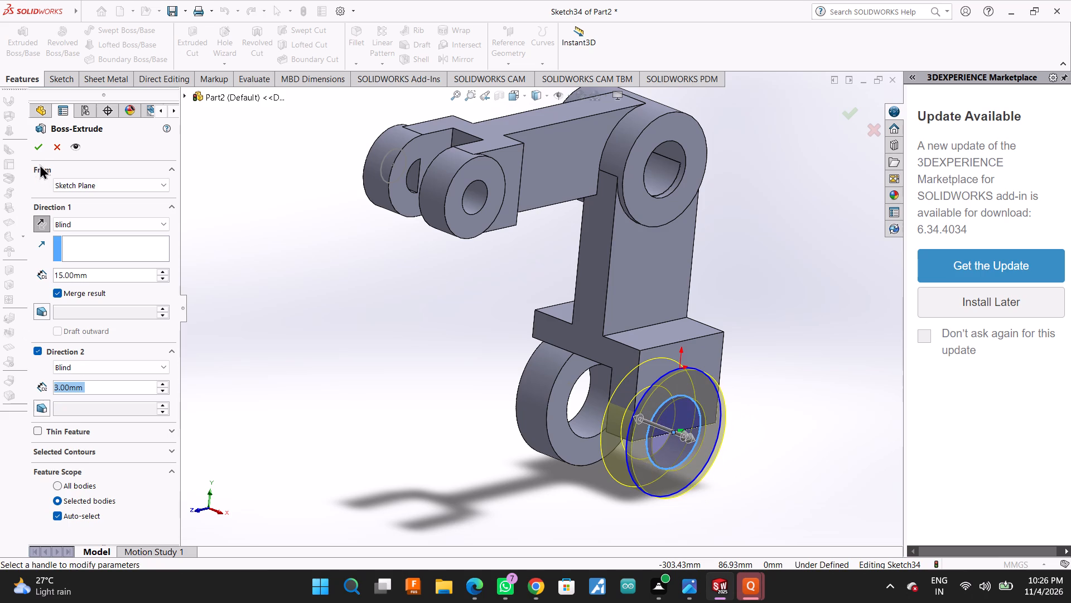
pyautogui.click(44, 153)
# Sketch a 16 mm radius circle on the block face left inside the new ring's hole, concentric with the hole.
pyautogui.scroll(1, 398, 376)
pyautogui.moveTo(470, 395); pyautogui.dragTo(467, 396, button='middle')
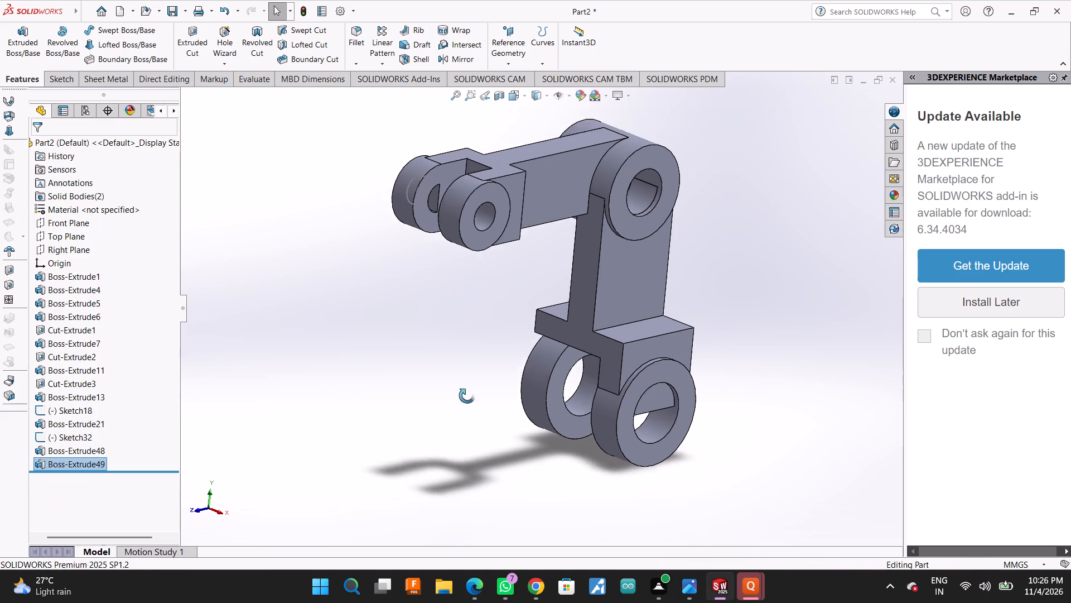
pyautogui.moveTo(467, 396); pyautogui.dragTo(413, 380, button='middle')
pyautogui.click(648, 399)
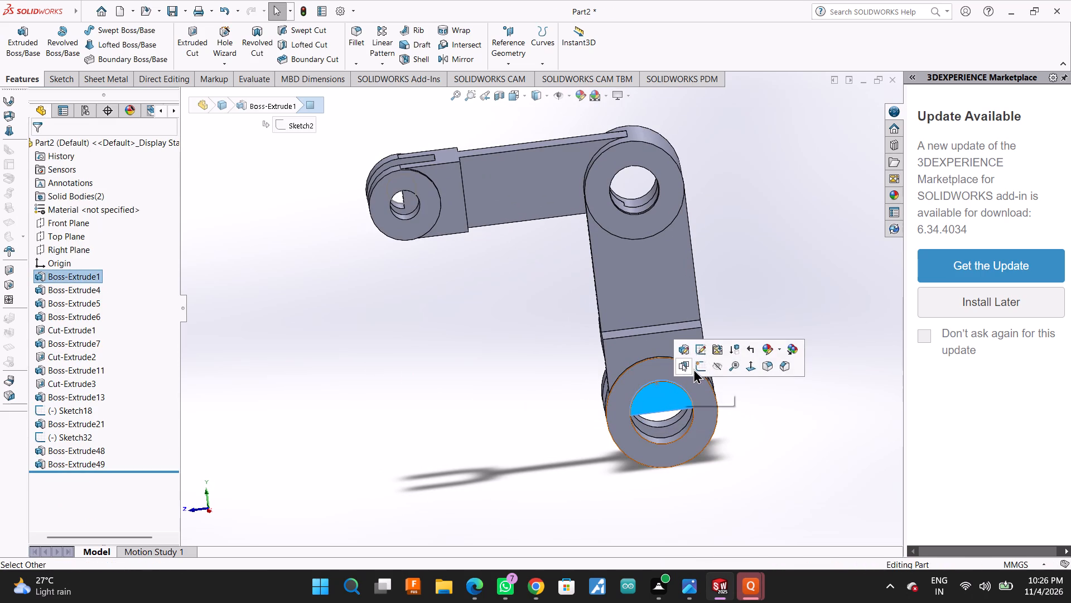
pyautogui.click(693, 368)
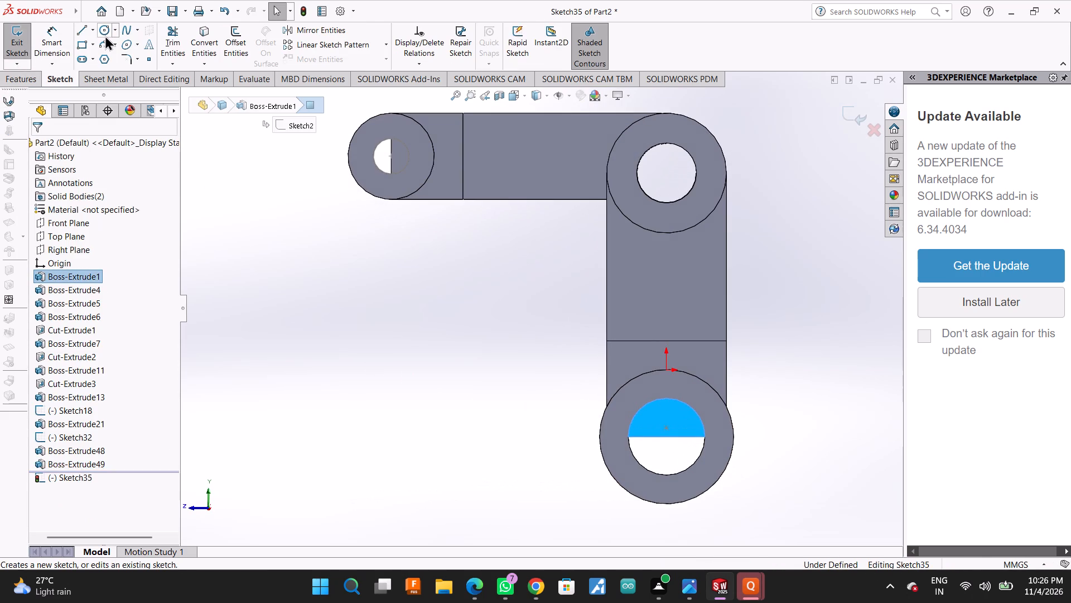
pyautogui.click(105, 35)
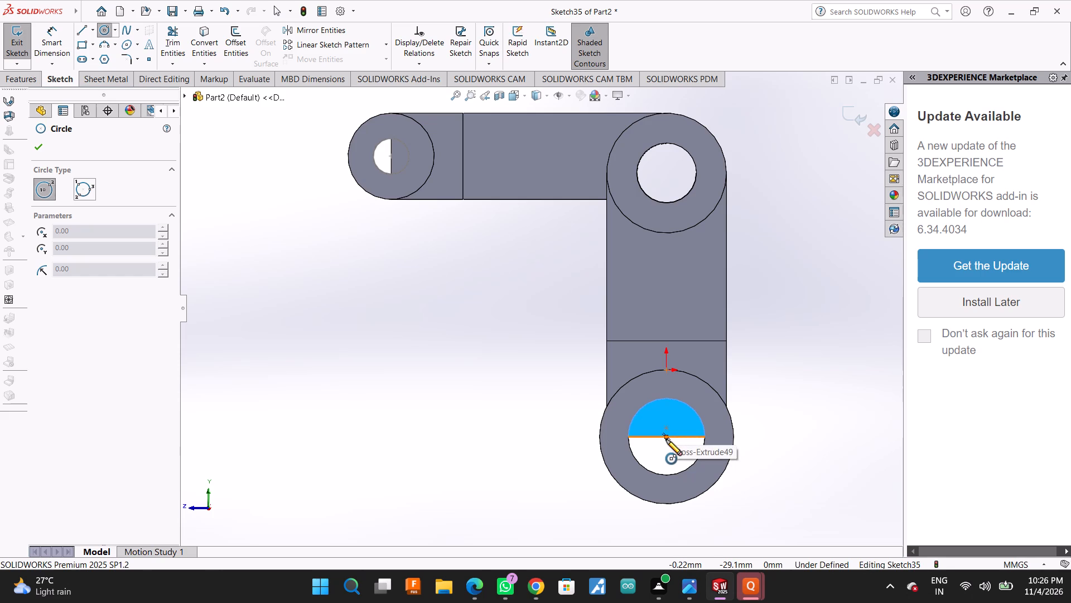
pyautogui.click(666, 439)
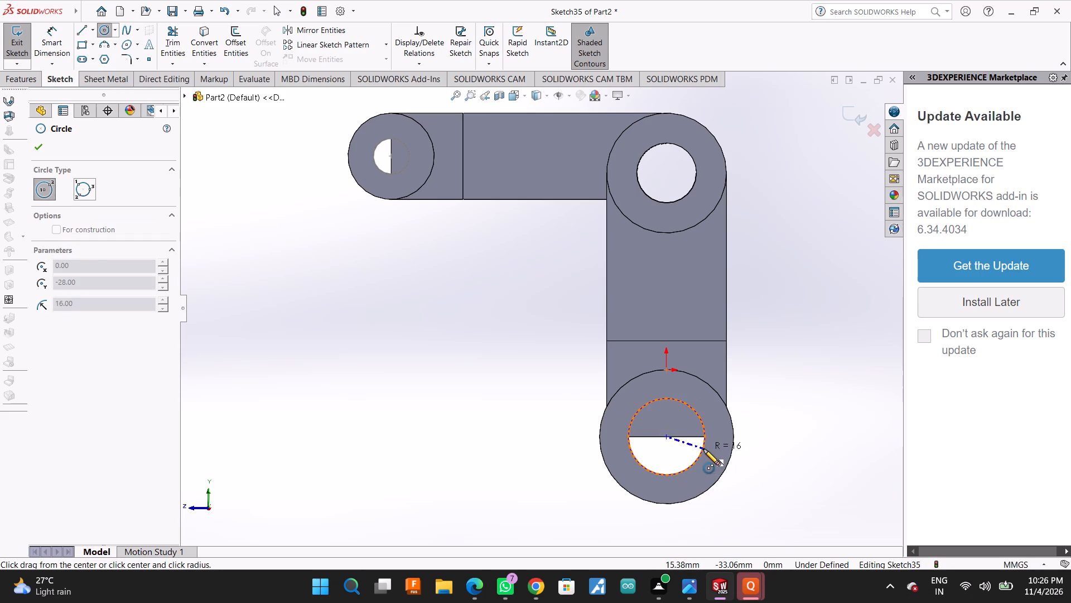
pyautogui.click(703, 449)
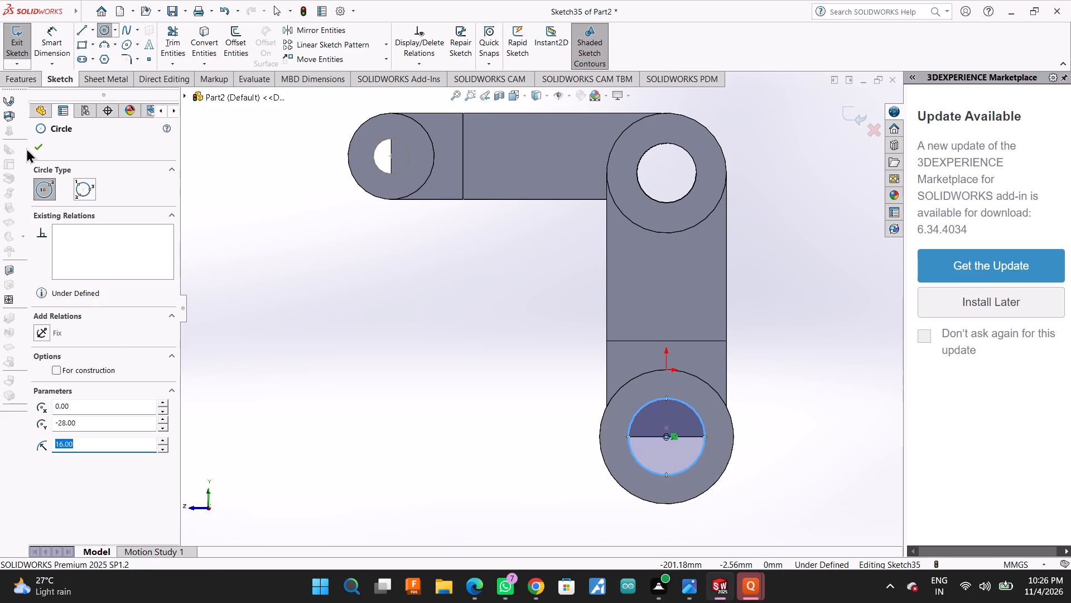
pyautogui.click(26, 148)
pyautogui.click(30, 147)
pyautogui.click(33, 147)
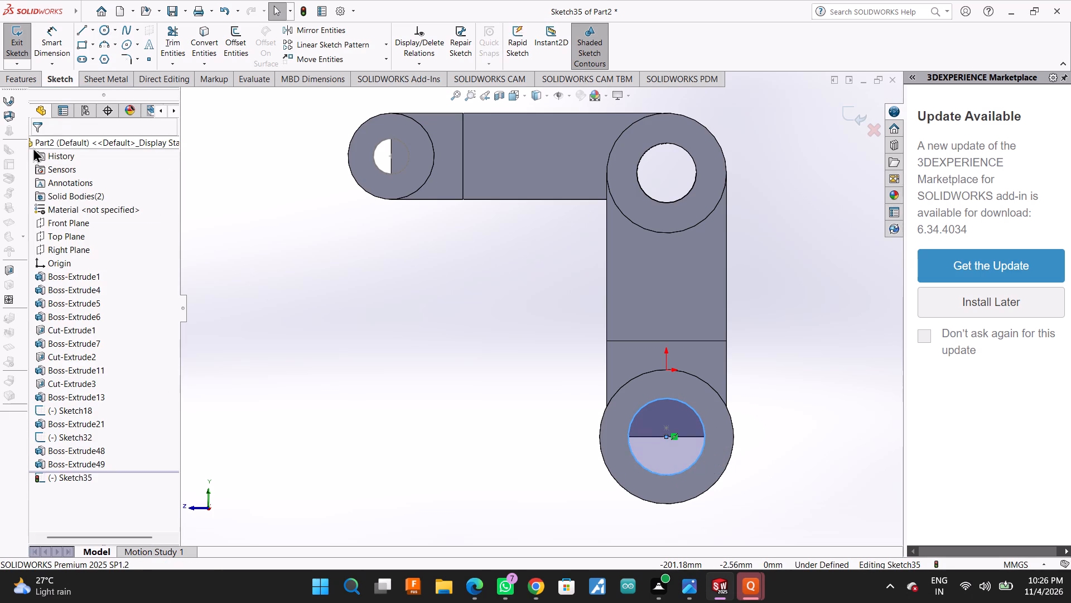
# Cut the 16 mm radius circle 15 mm deep through the block inside the new ring.
pyautogui.click(32, 75)
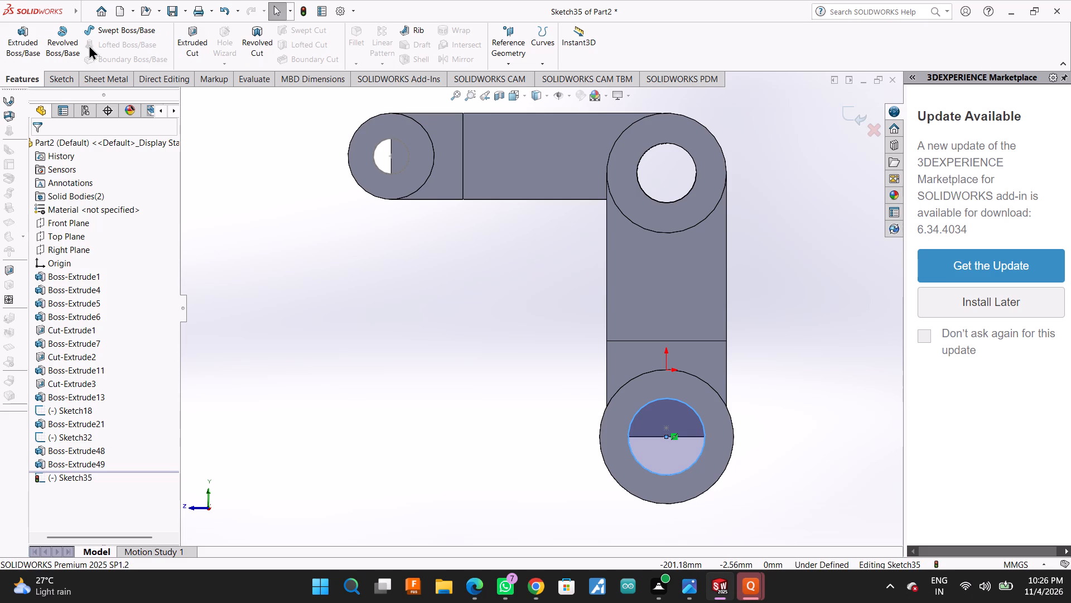
pyautogui.click(178, 36)
pyautogui.moveTo(380, 334); pyautogui.dragTo(457, 358, button='middle')
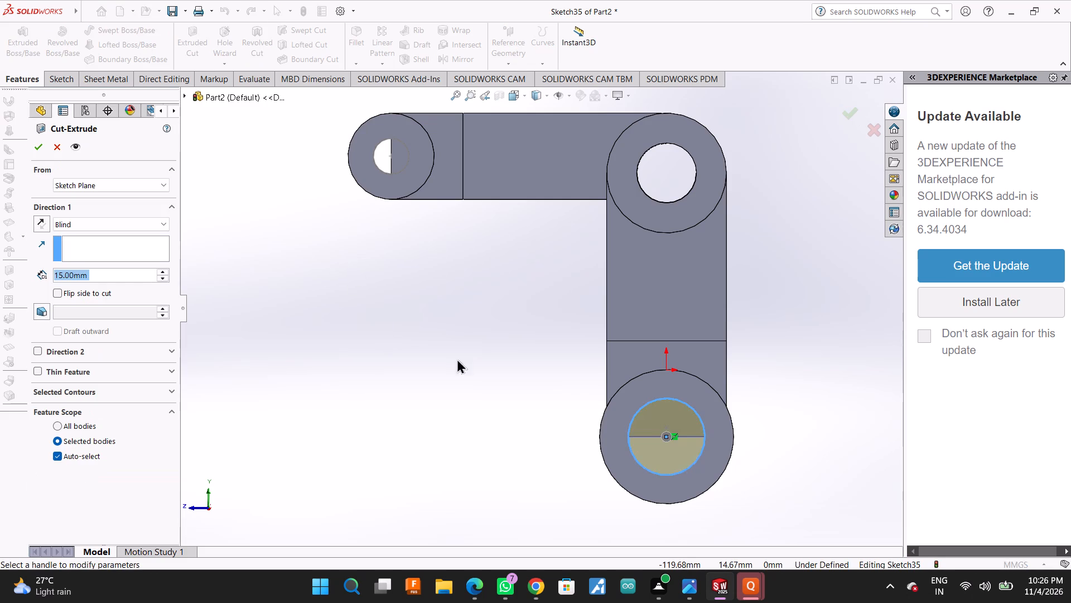
pyautogui.moveTo(457, 358); pyautogui.dragTo(491, 372, button='middle')
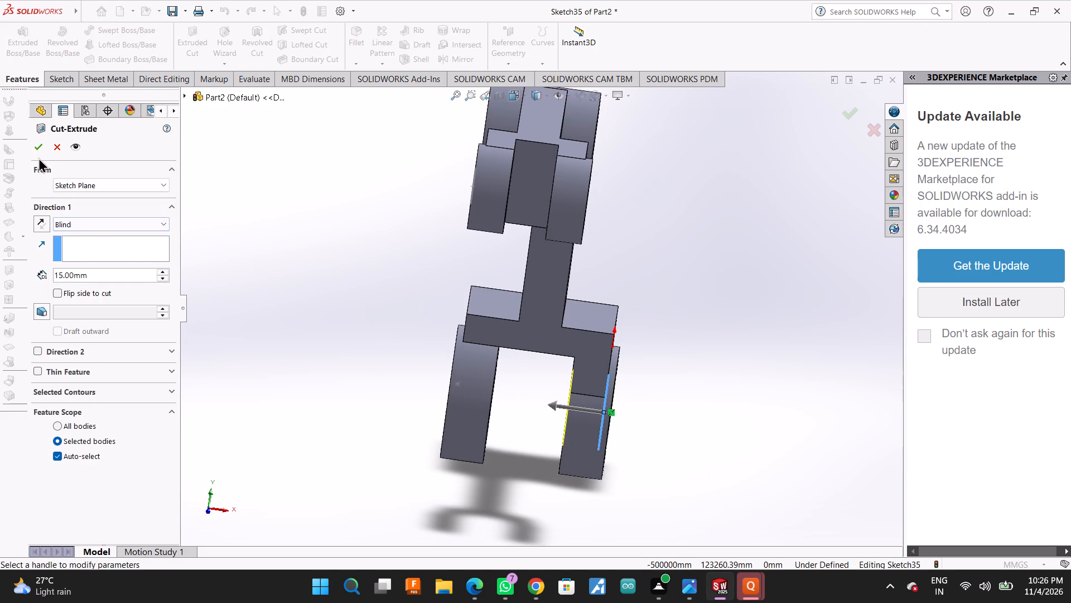
pyautogui.click(38, 145)
# Delete the extrusion of the old, unattached ring opposite the new one.
pyautogui.moveTo(805, 393); pyautogui.dragTo(756, 346, button='middle')
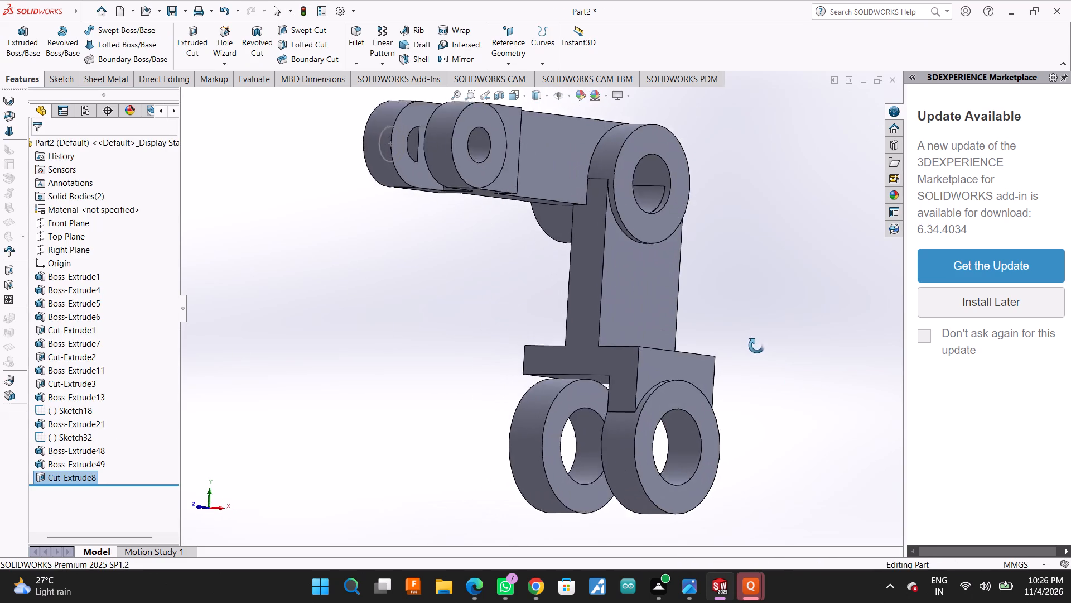
pyautogui.moveTo(756, 346); pyautogui.dragTo(898, 361, button='middle')
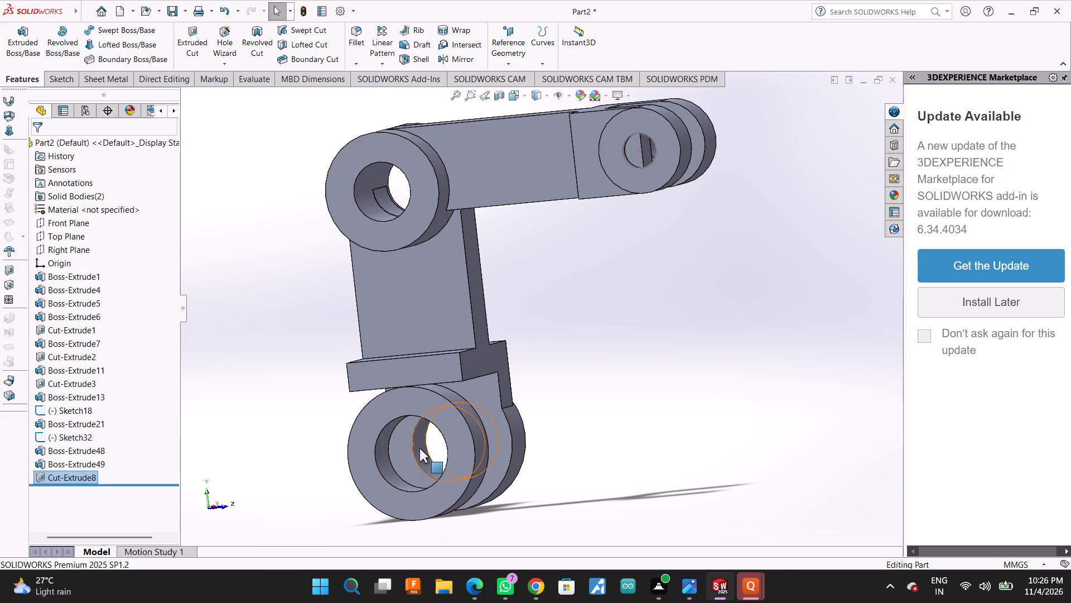
pyautogui.click(78, 461)
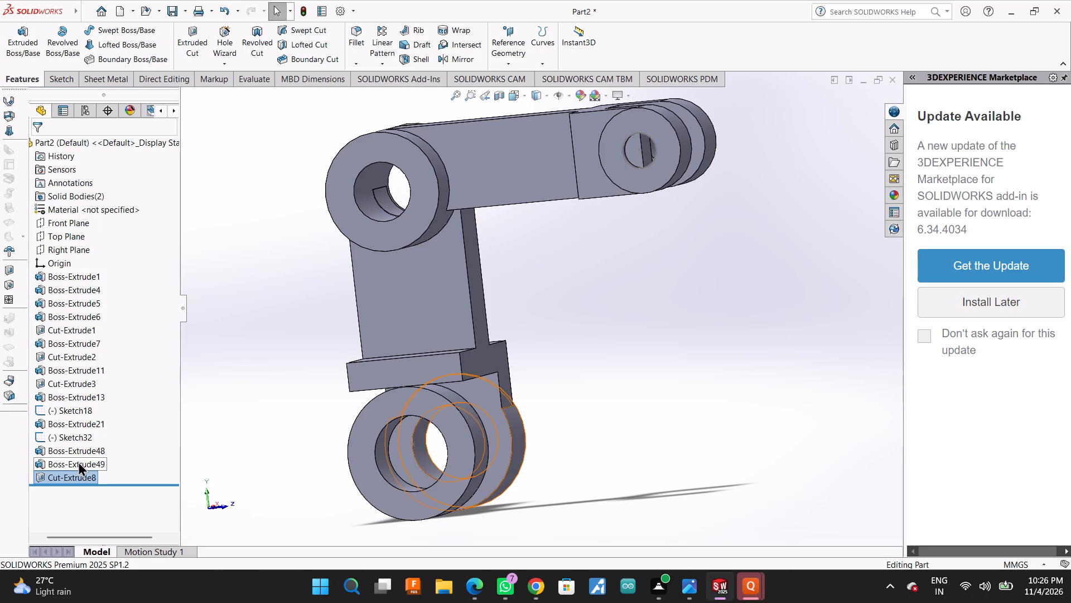
pyautogui.click(78, 446)
pyautogui.click(75, 434)
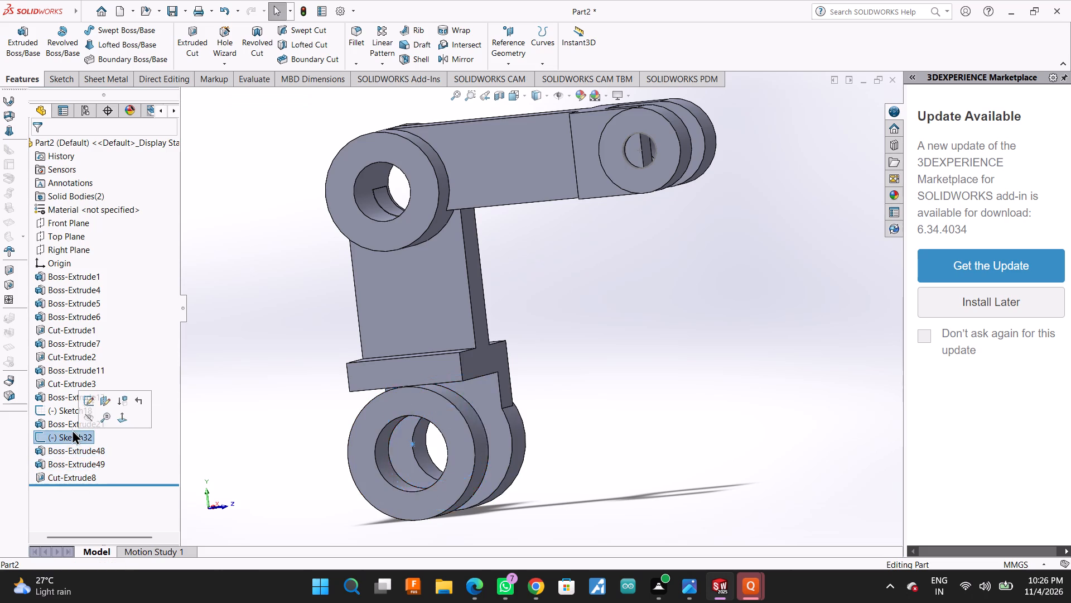
pyautogui.click(67, 424)
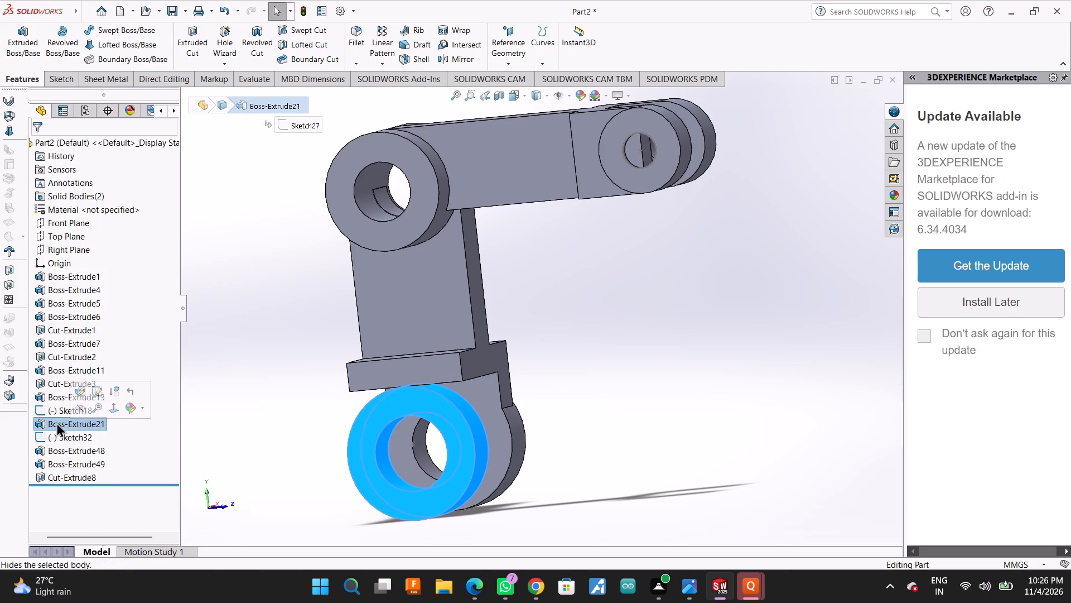
pyautogui.rightClick(56, 422)
pyautogui.click(93, 413)
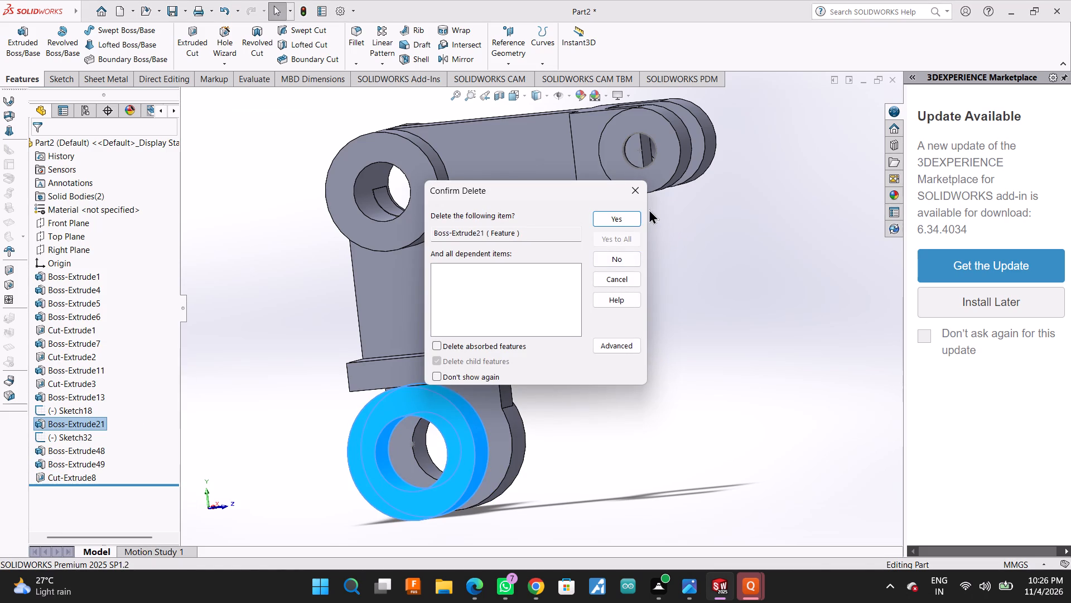
pyautogui.click(631, 217)
# Delete the leftover two-circle sketch of the removed ring.
pyautogui.rightClick(78, 426)
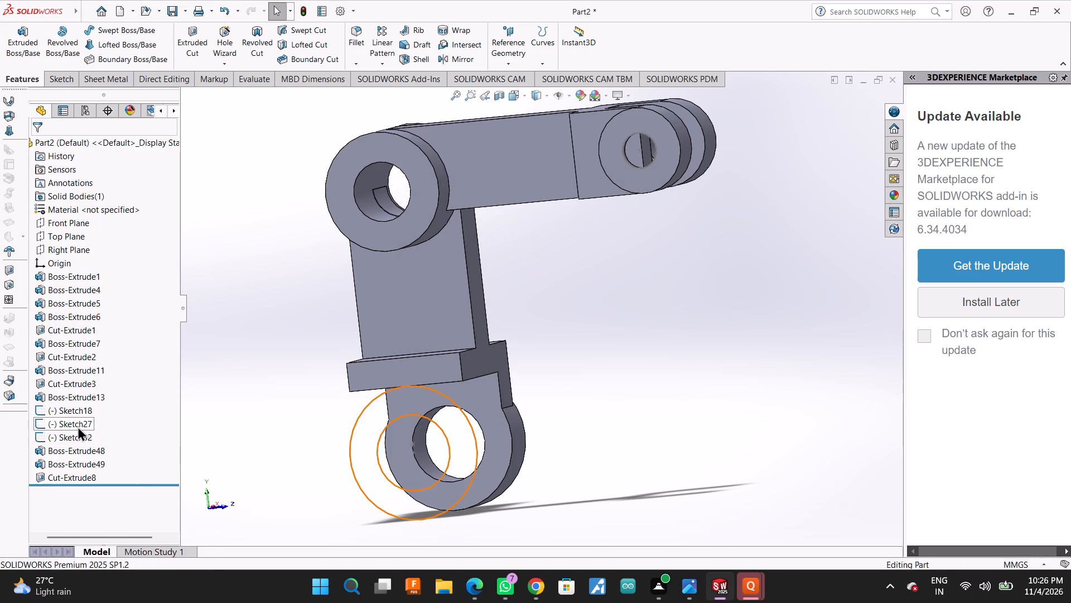
pyautogui.click(117, 438)
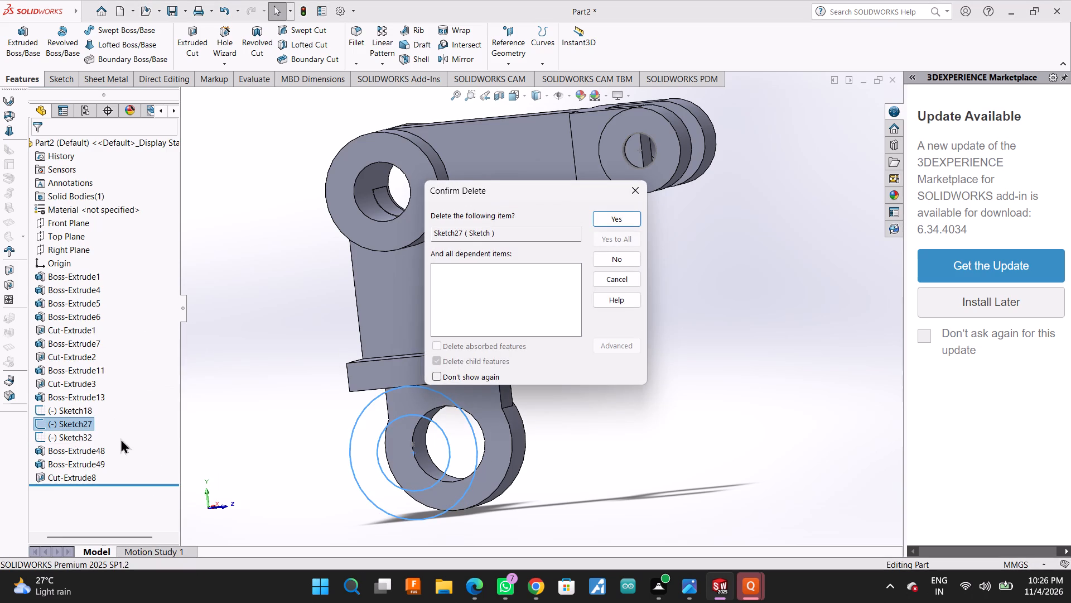
pyautogui.click(632, 220)
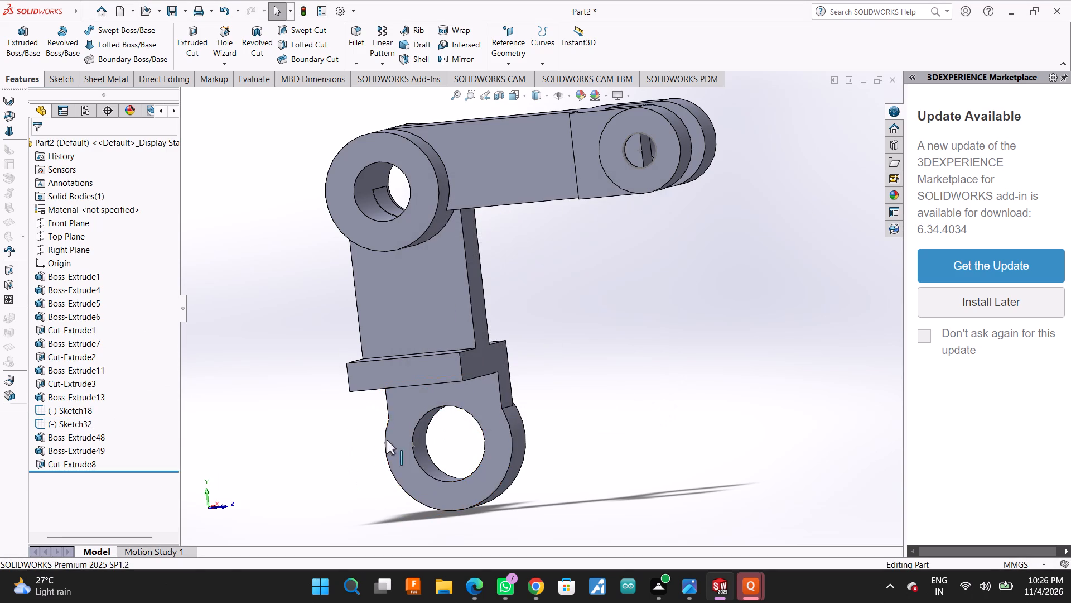
# Start a sketch on the end block's side face opposite the ring lug and draw a vertical line about 29 mm down from its lower corner.
pyautogui.moveTo(590, 468); pyautogui.dragTo(609, 471, button='middle')
pyautogui.click(438, 380)
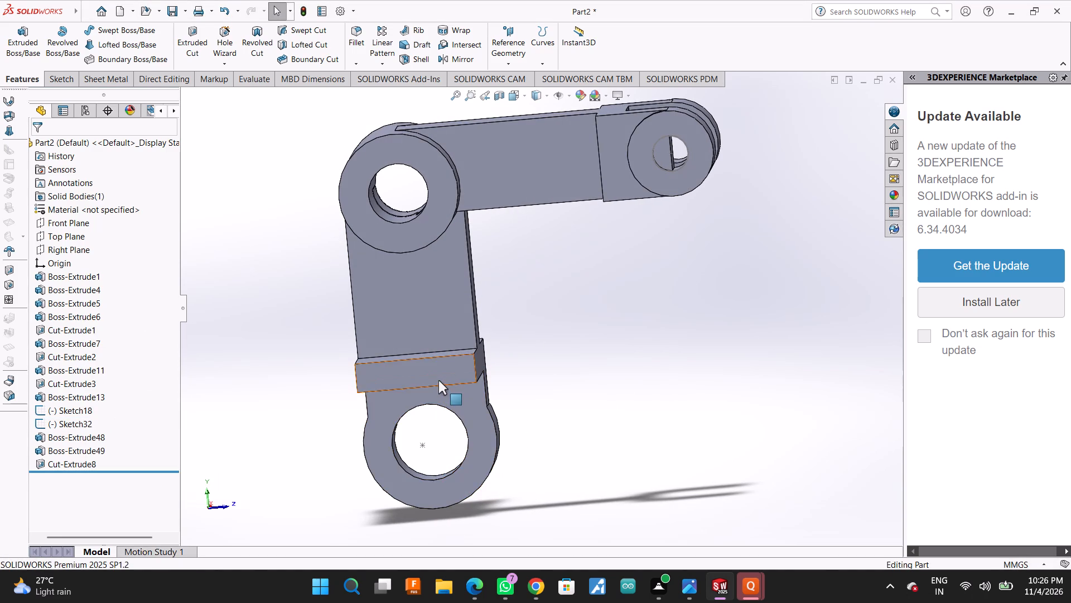
pyautogui.click(494, 350)
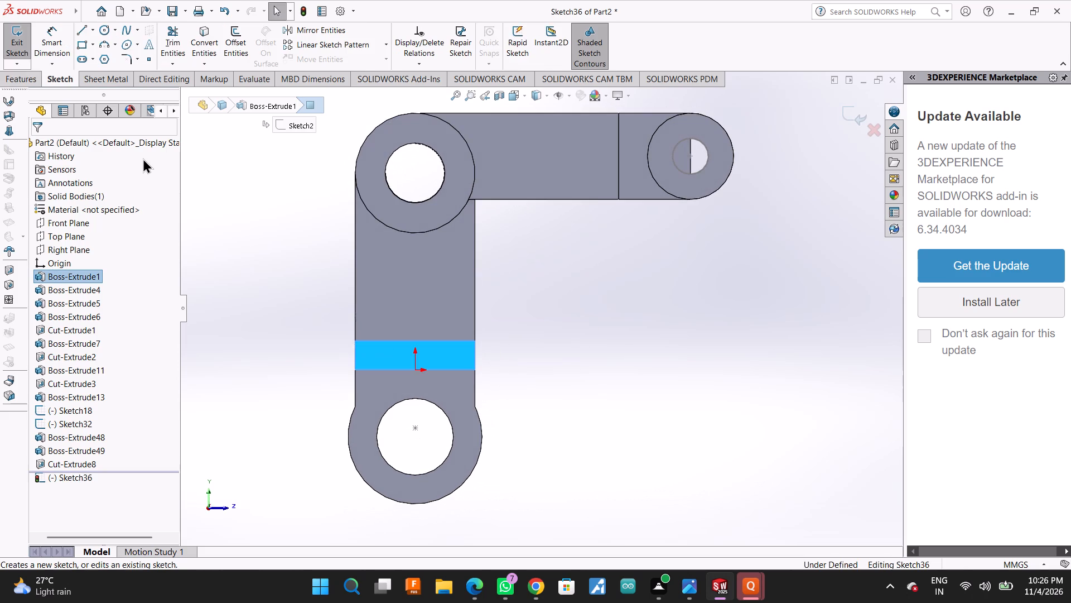
pyautogui.moveTo(584, 277); pyautogui.dragTo(582, 278, button='middle')
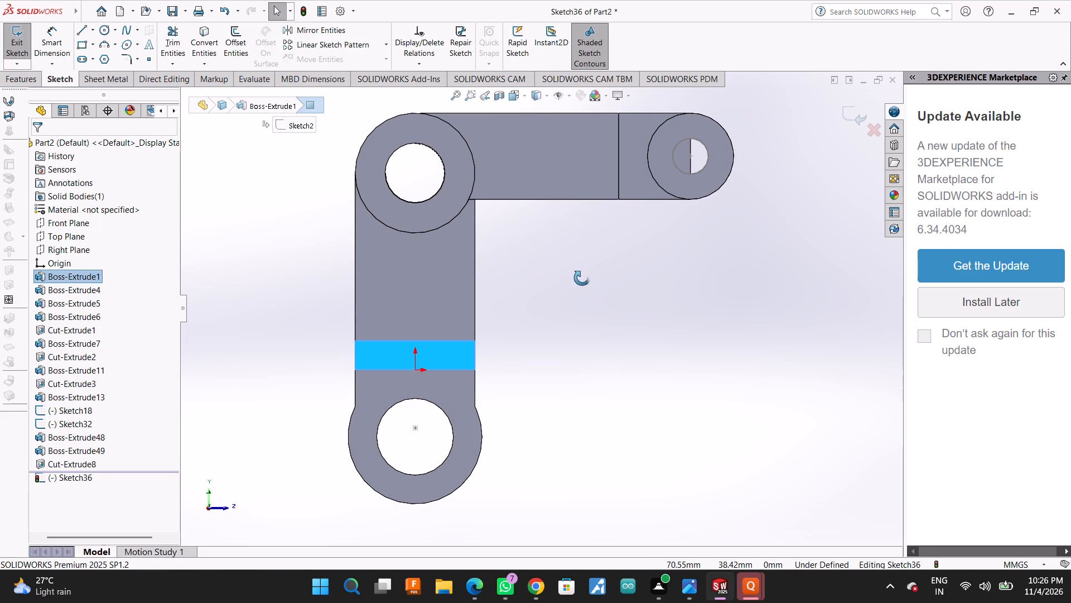
pyautogui.moveTo(582, 278); pyautogui.dragTo(638, 260, button='middle')
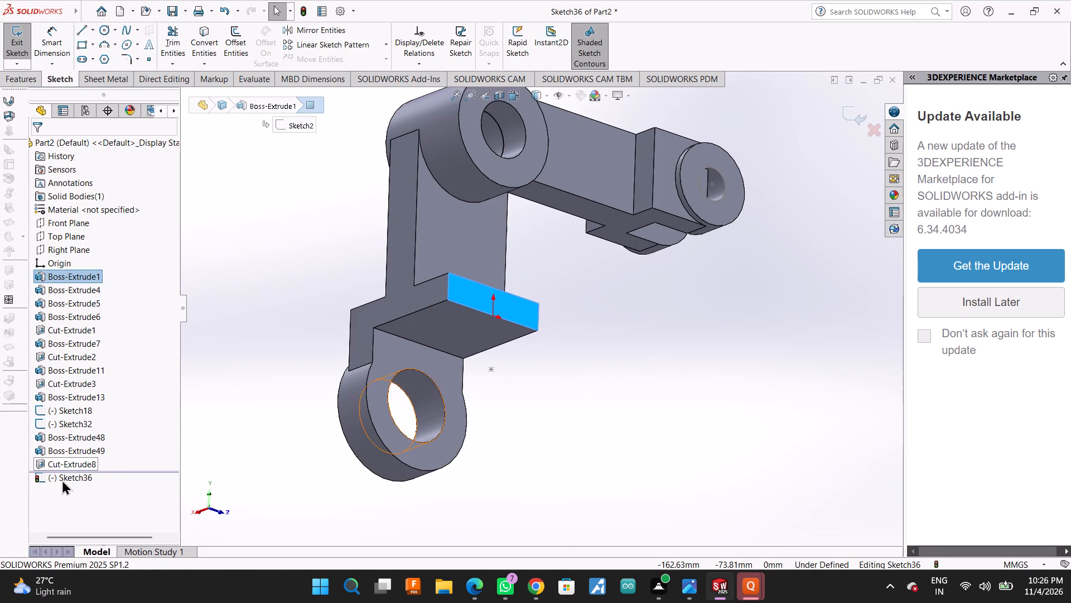
pyautogui.click(62, 480)
pyautogui.click(91, 463)
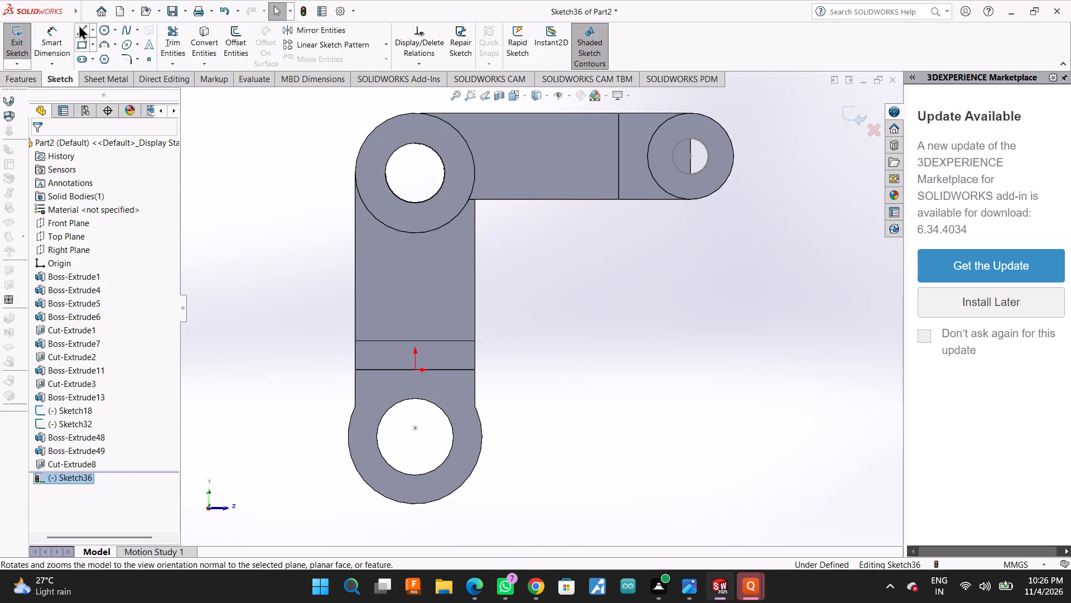
pyautogui.click(79, 25)
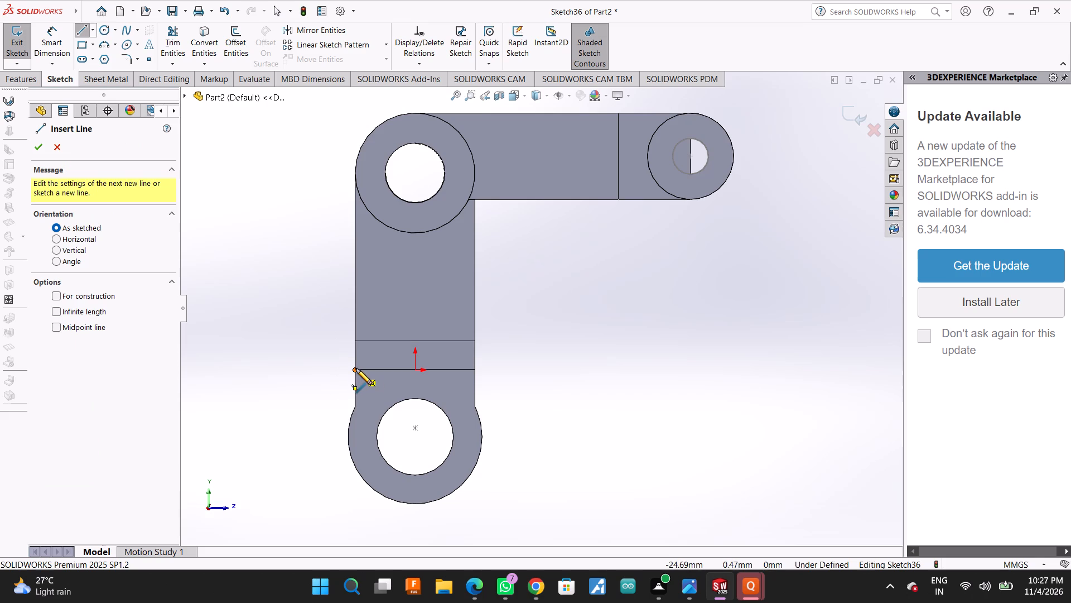
pyautogui.click(356, 368)
pyautogui.click(356, 440)
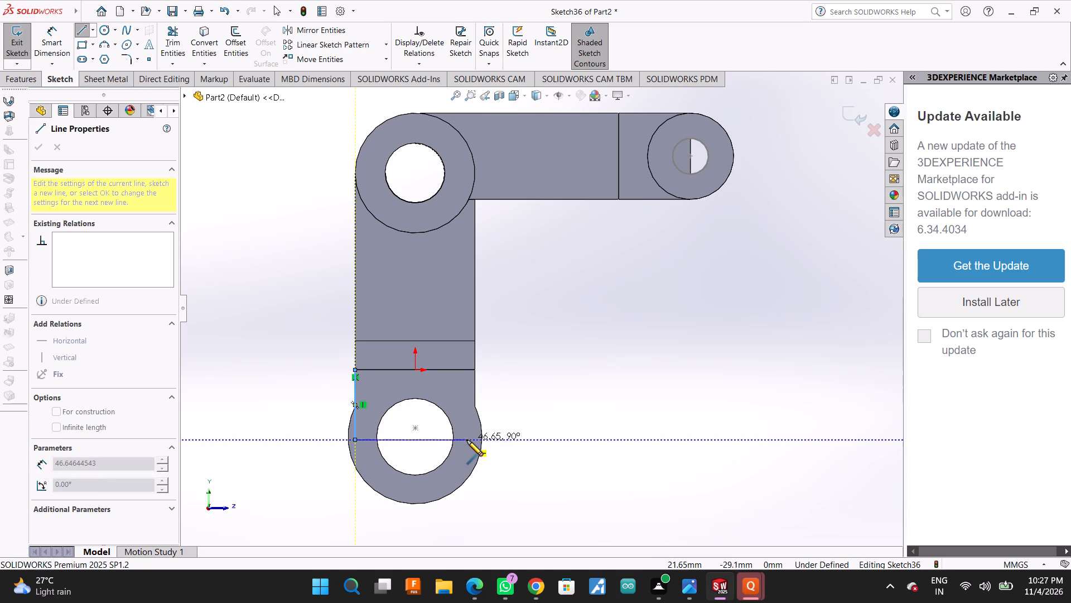
pyautogui.press('Escape')
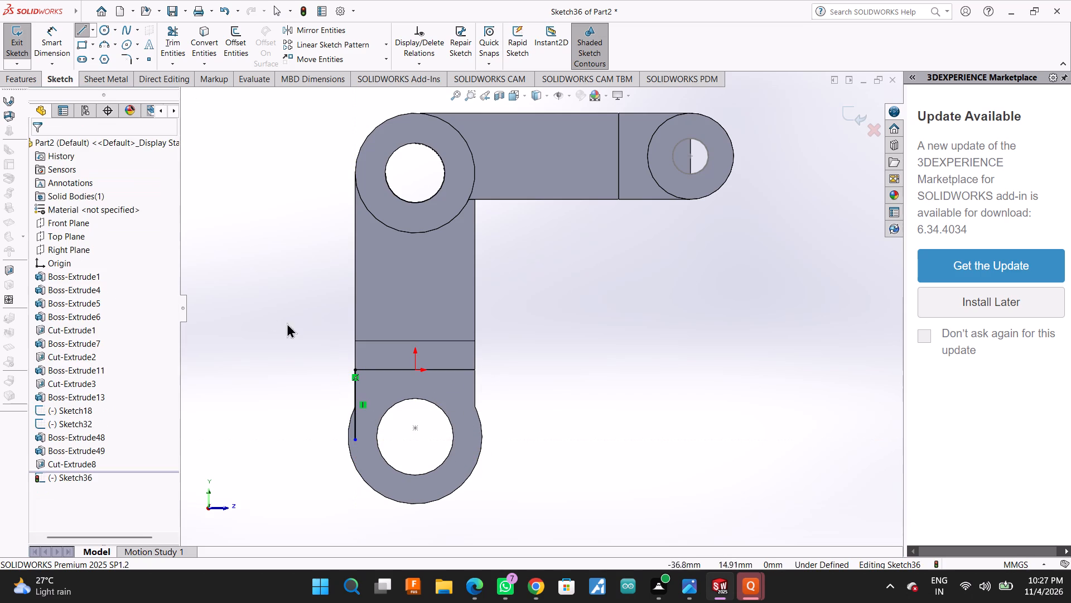
# Draw a matching vertical line about 29 mm down from the block's other lower corner and join the lower ends with a 50 mm horizontal line.
pyautogui.click(78, 31)
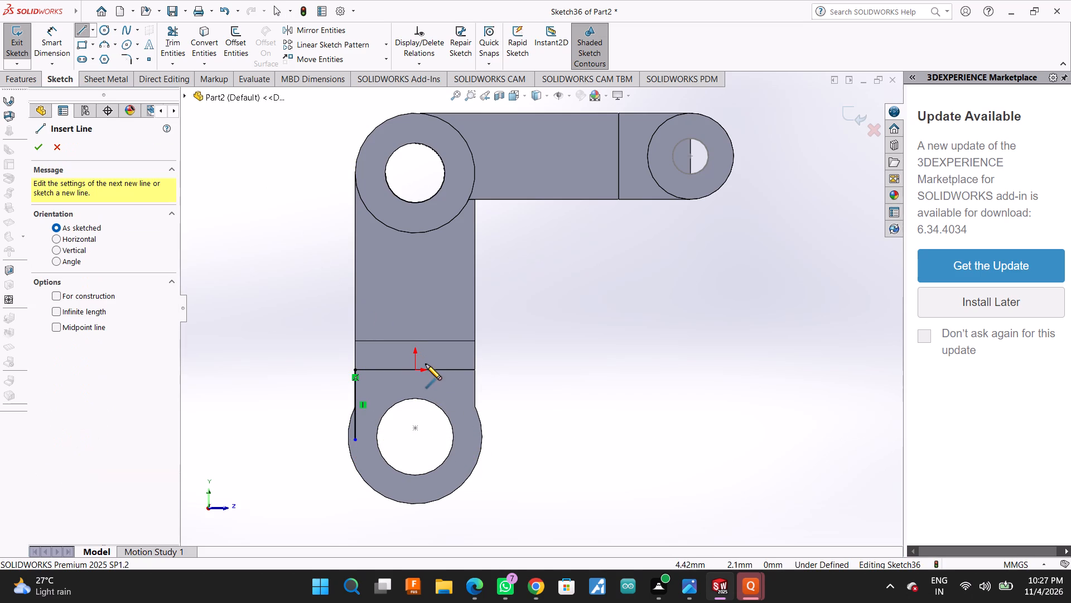
pyautogui.click(474, 369)
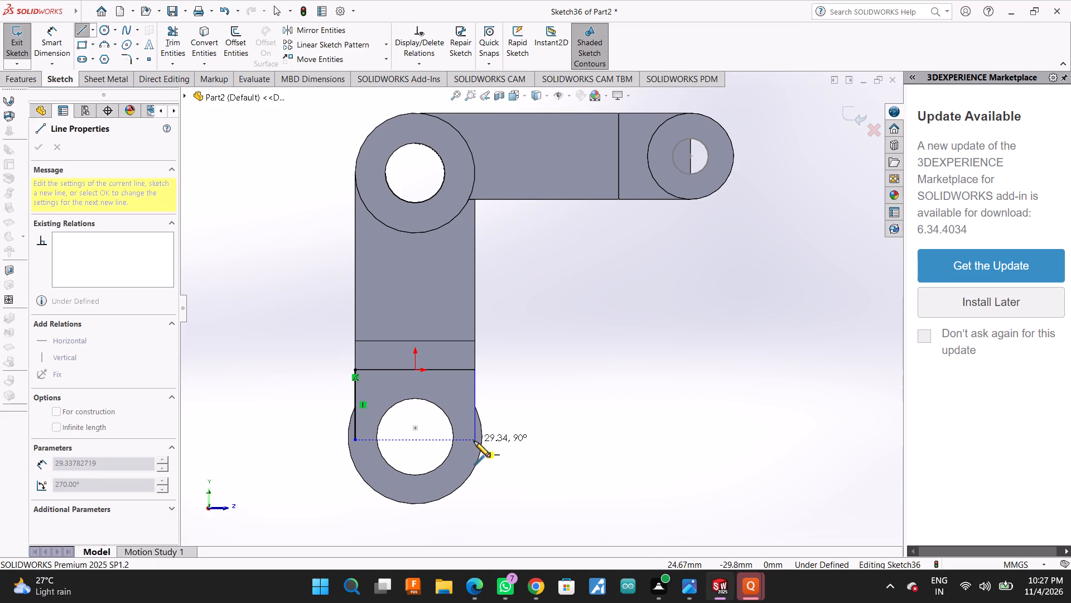
pyautogui.click(474, 441)
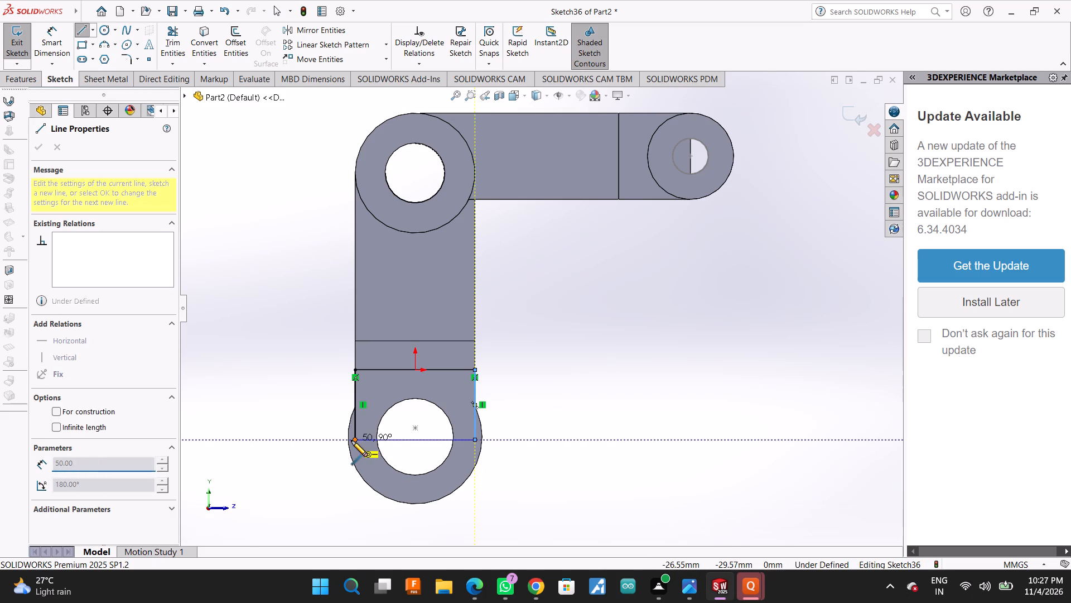
pyautogui.click(354, 439)
pyautogui.click(36, 149)
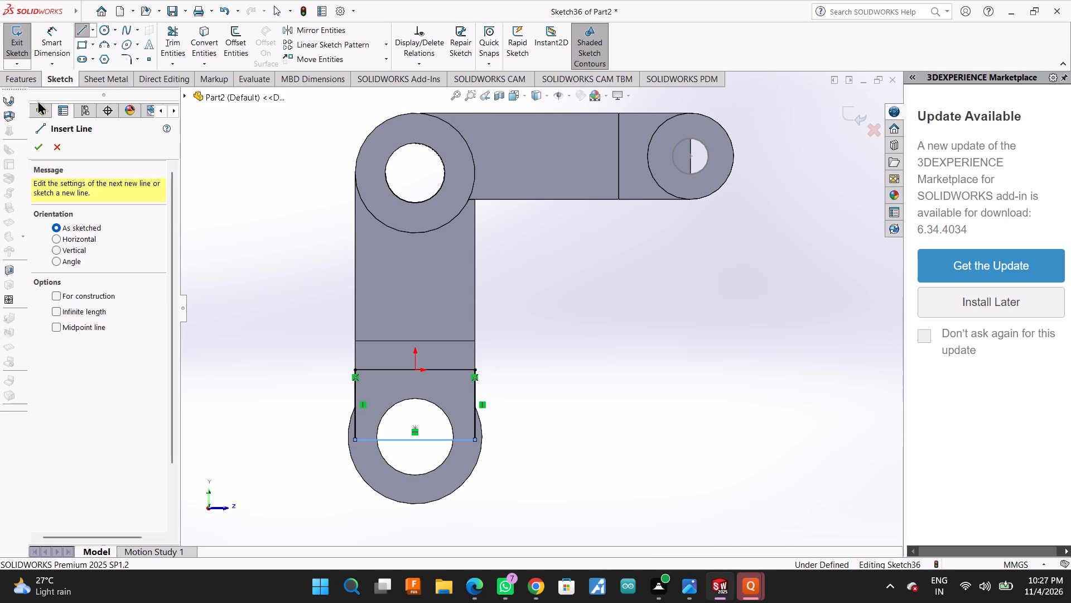
# Dimension the profile's vertical side to 28 mm.
pyautogui.click(41, 32)
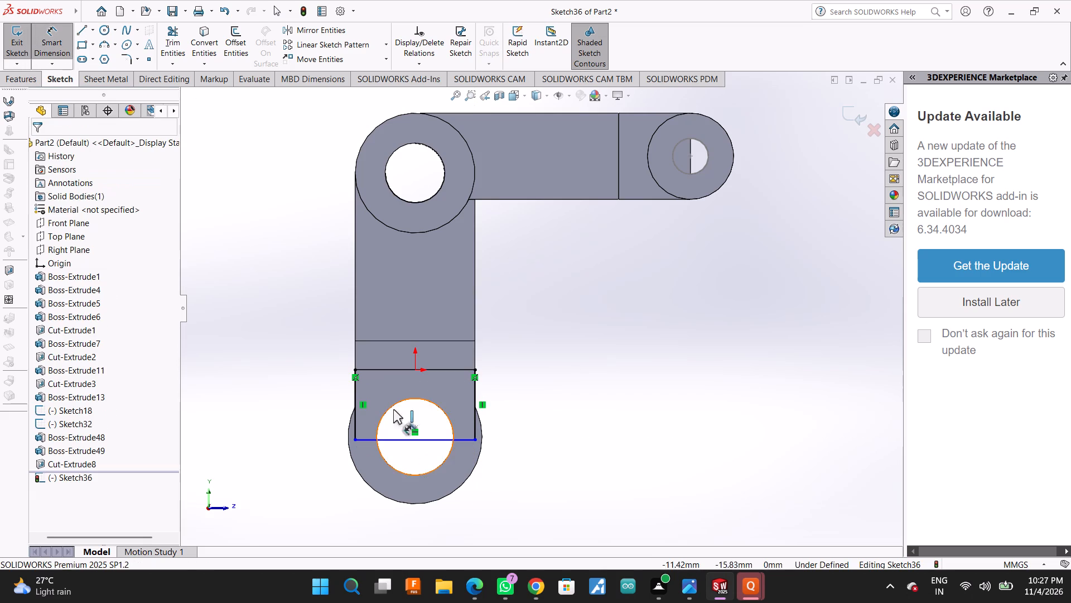
pyautogui.click(476, 400)
pyautogui.click(548, 391)
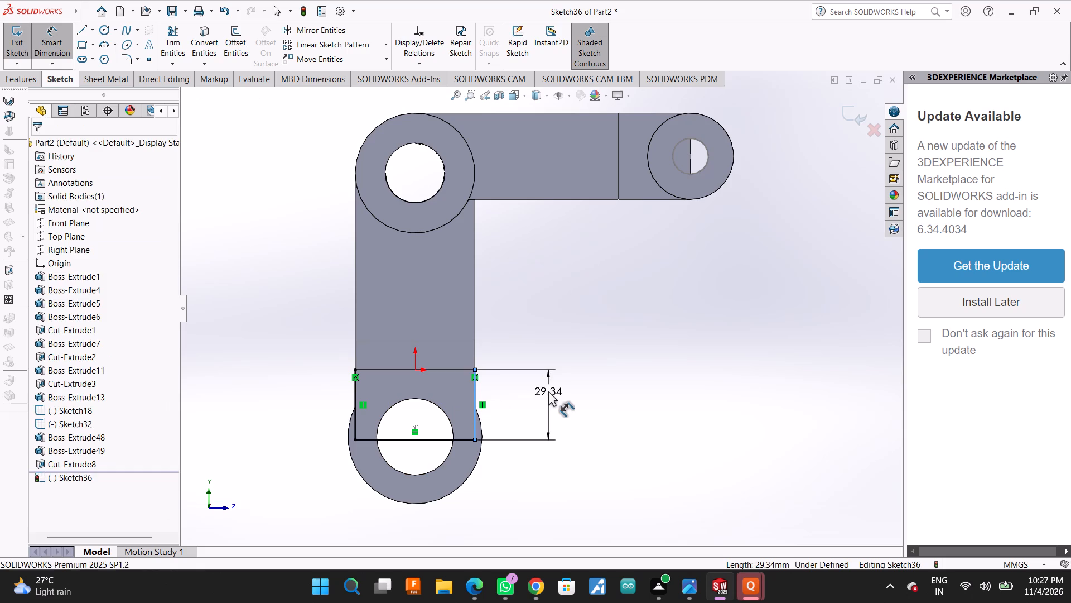
pyautogui.write('28')
pyautogui.press('Return')
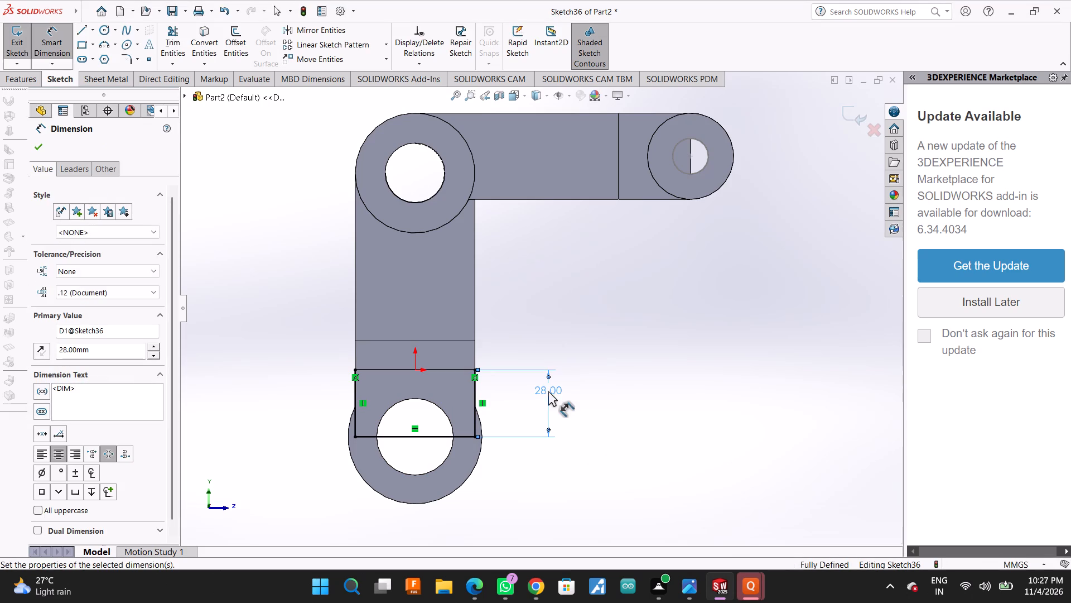
pyautogui.click(40, 142)
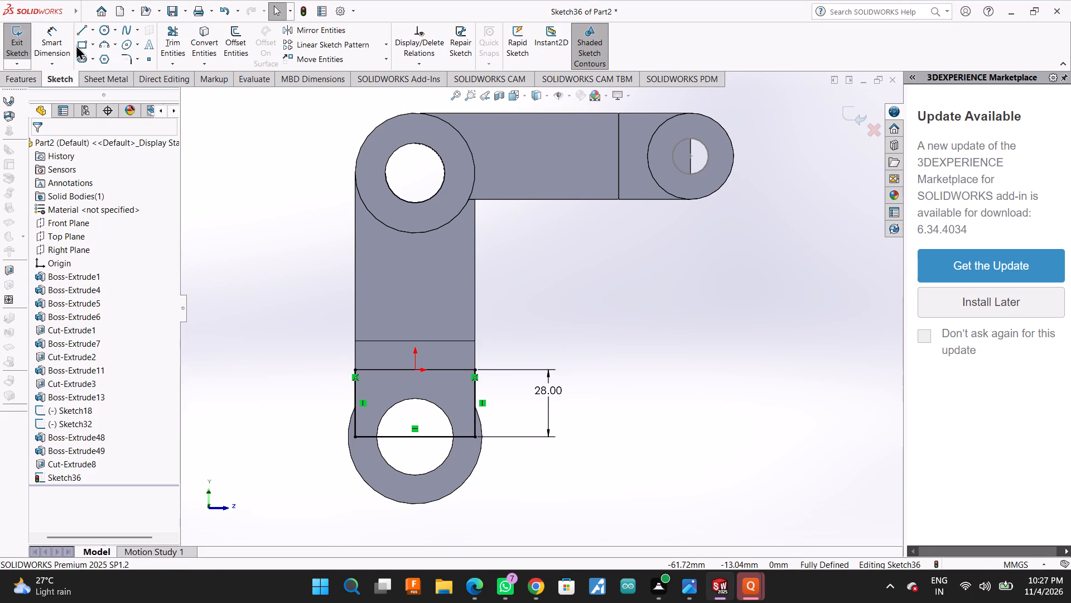
# Close the profile with a 50 mm horizontal line along the block's lower edge.
pyautogui.click(78, 33)
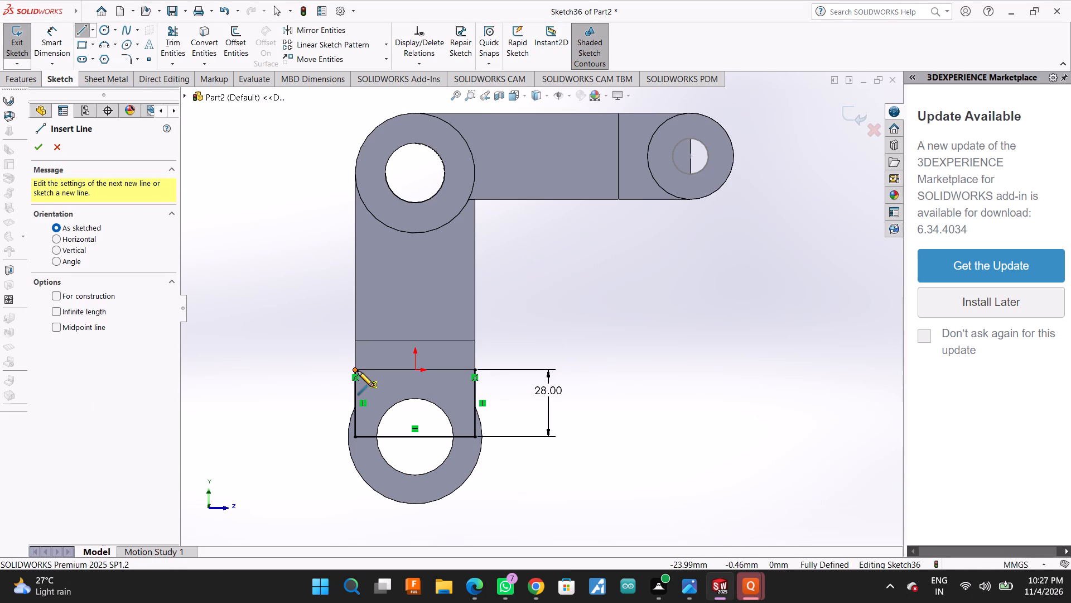
pyautogui.click(358, 371)
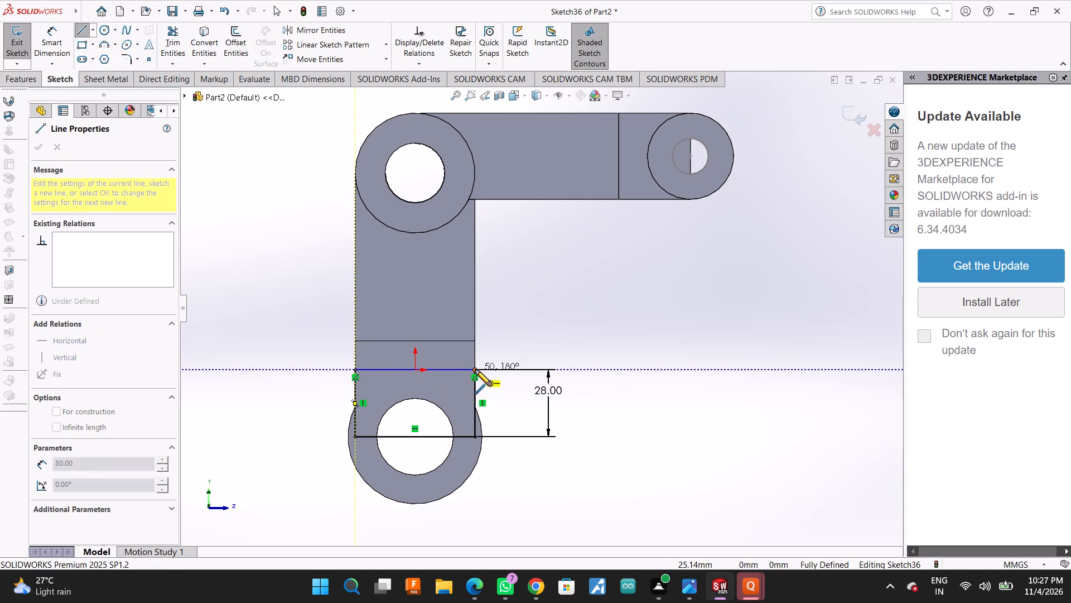
pyautogui.click(475, 370)
pyautogui.click(44, 151)
# Extrude the closed rectangle 15 mm in the reversed direction, toward the opposite lug, with the result merged.
pyautogui.click(21, 75)
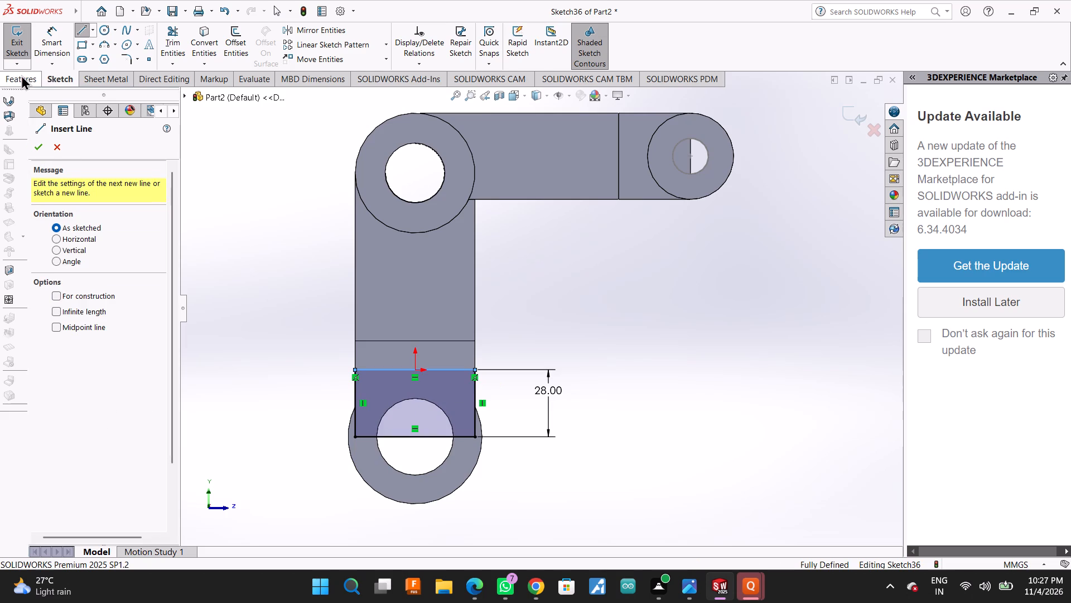
pyautogui.click(35, 44)
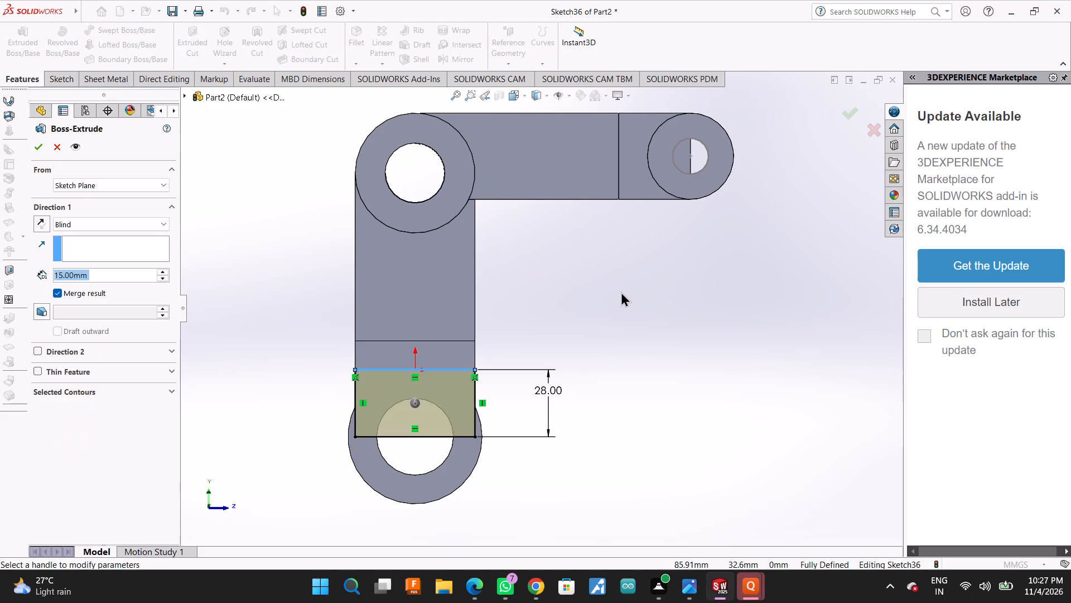
pyautogui.moveTo(621, 291); pyautogui.dragTo(543, 323, button='middle')
pyautogui.scroll(-1, 549, 319)
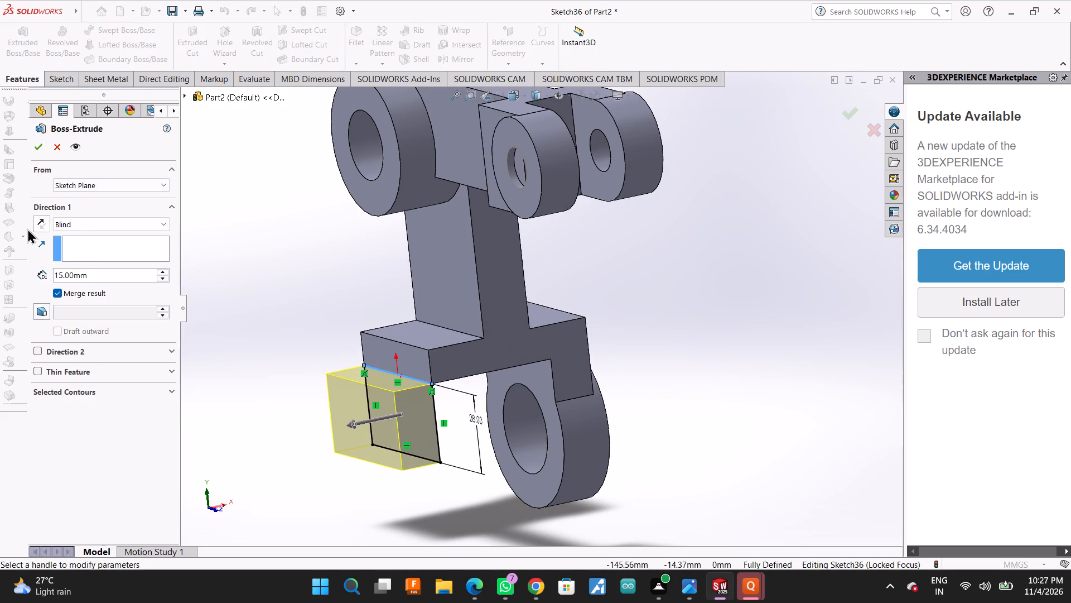
pyautogui.click(36, 223)
pyautogui.click(37, 150)
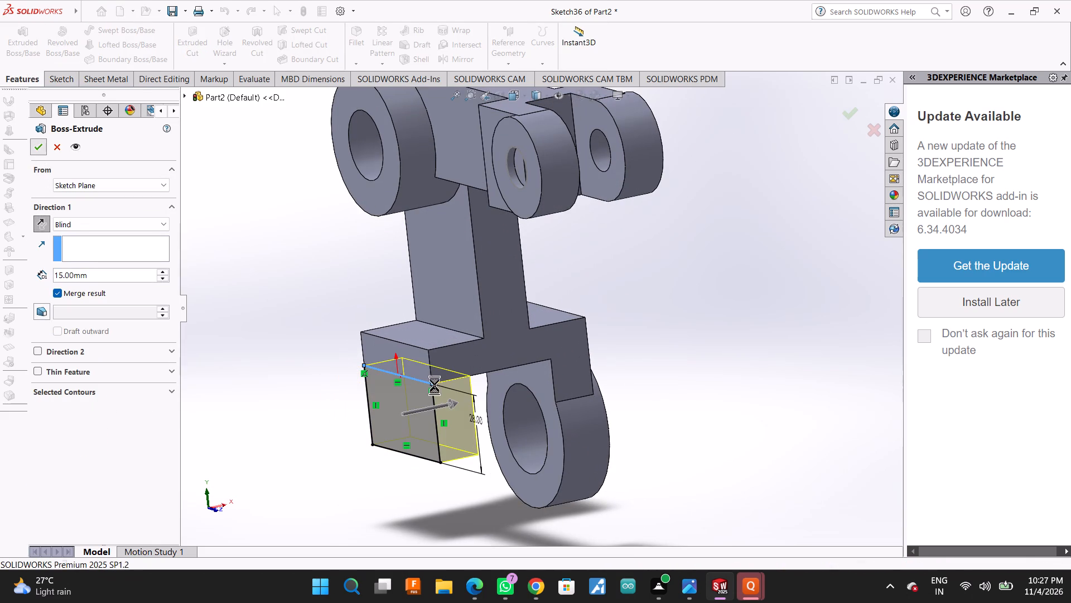
# Sketch two concentric circles of 28 mm and 16 mm radius on the new block's outer face, centred on its bottom edge midpoint.
pyautogui.click(413, 420)
pyautogui.click(466, 393)
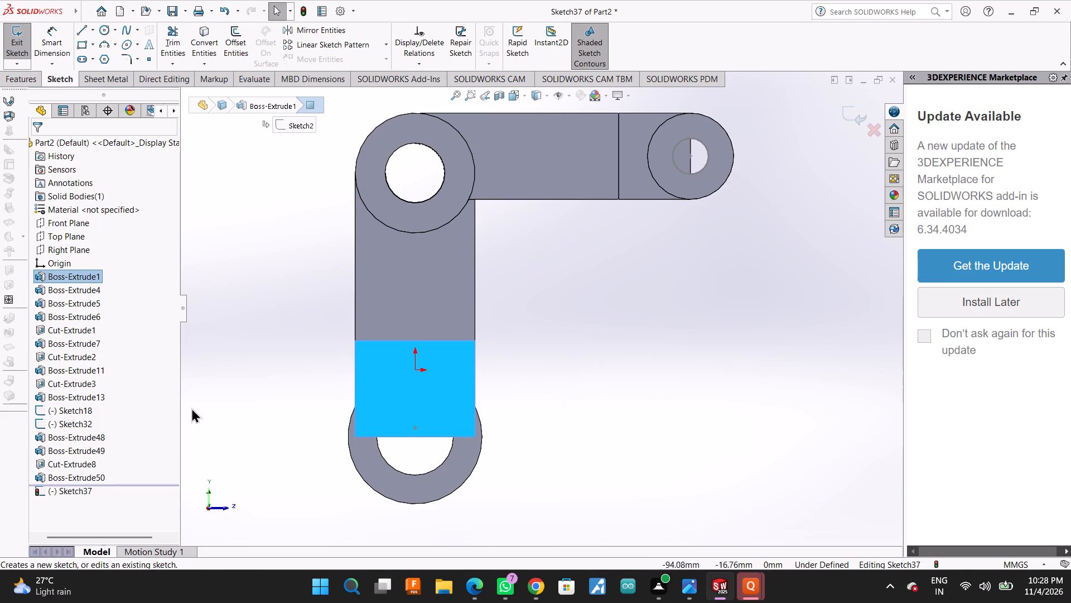
pyautogui.scroll(-2, 195, 375)
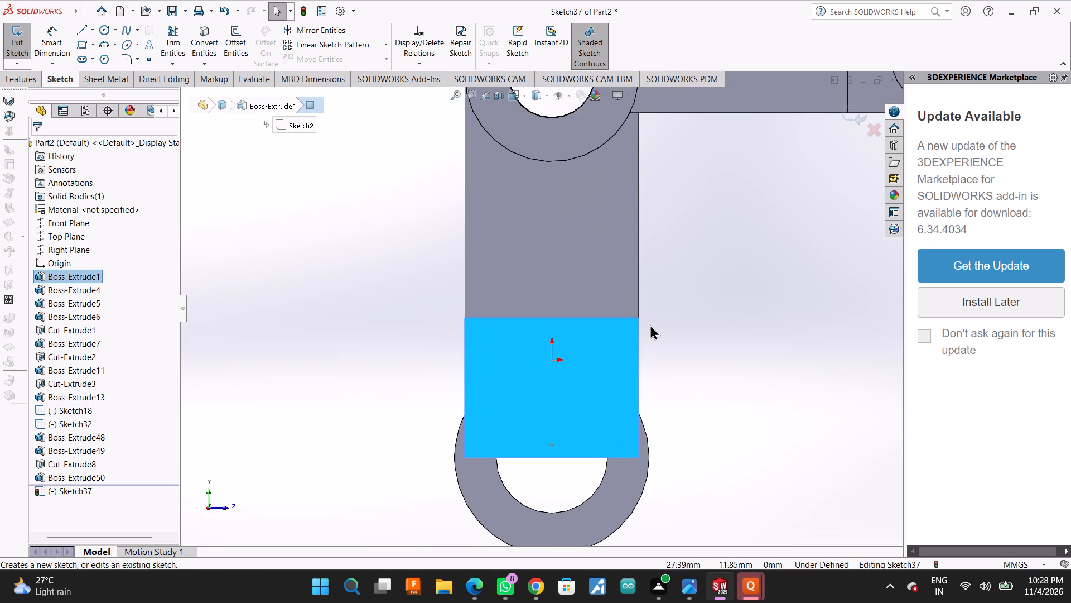
pyautogui.scroll(1, 655, 325)
pyautogui.scroll(-1, 647, 328)
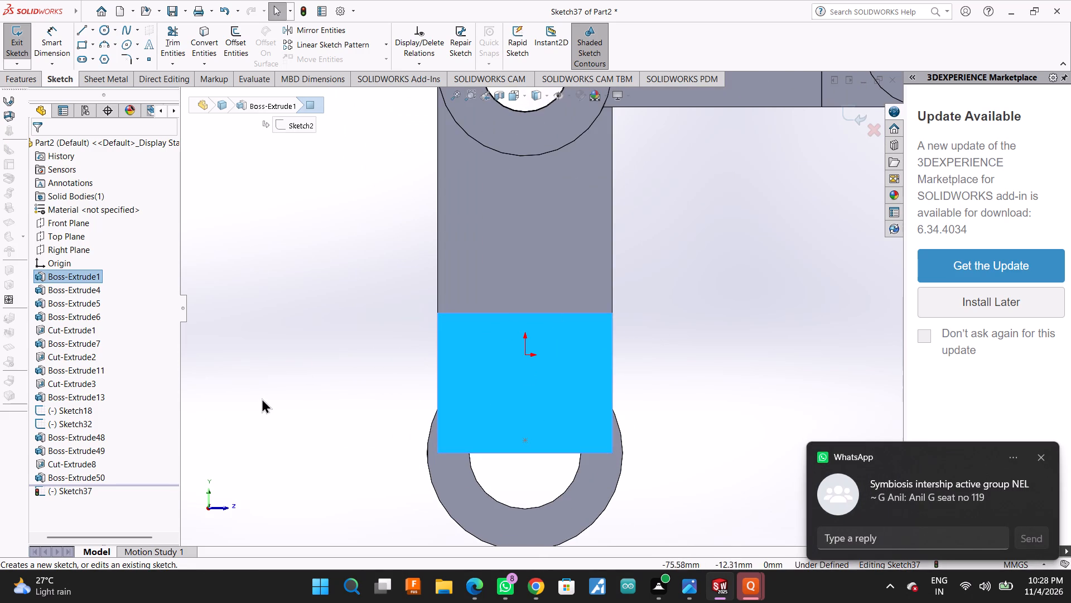
pyautogui.click(1039, 454)
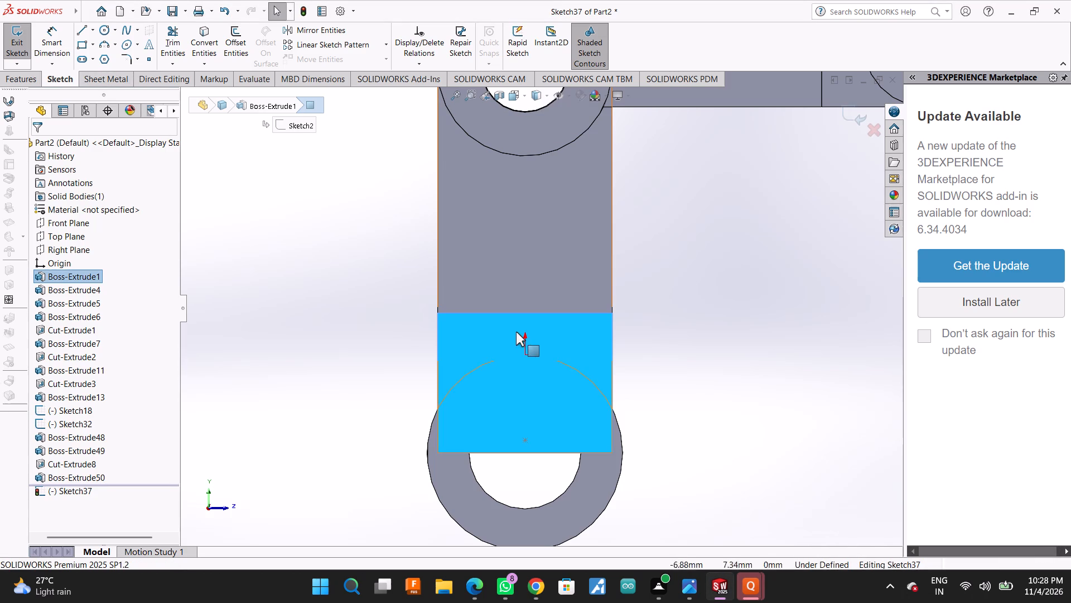
pyautogui.click(99, 30)
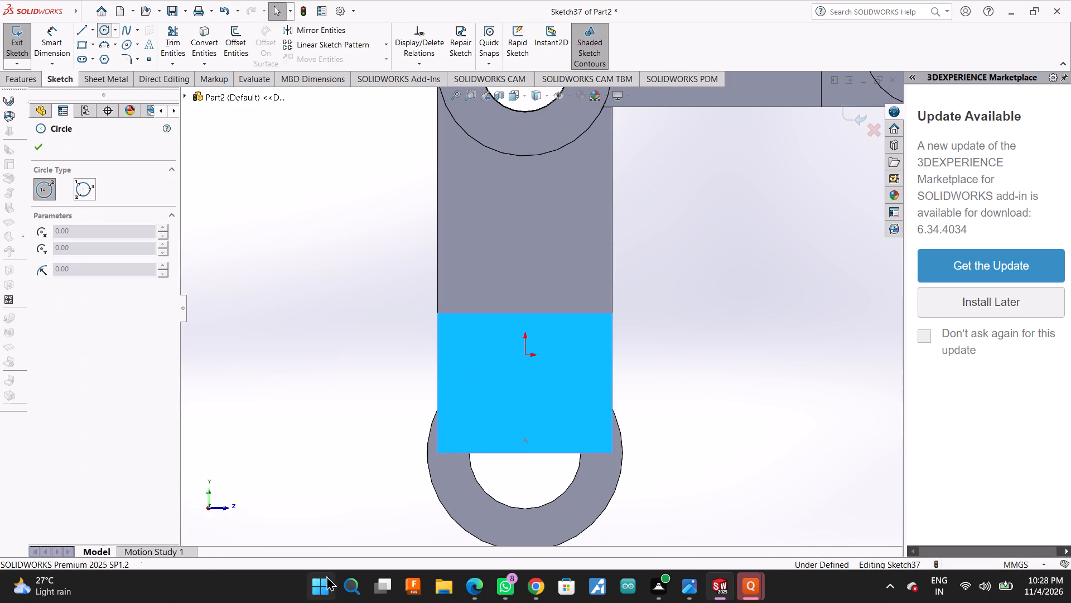
pyautogui.click(525, 453)
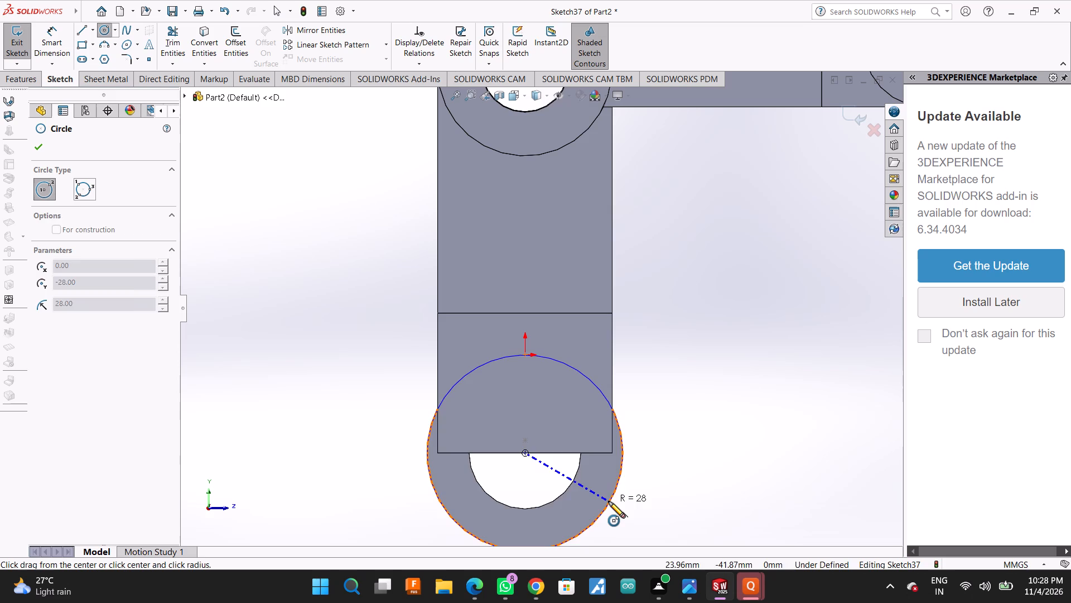
pyautogui.click(609, 501)
pyautogui.click(523, 454)
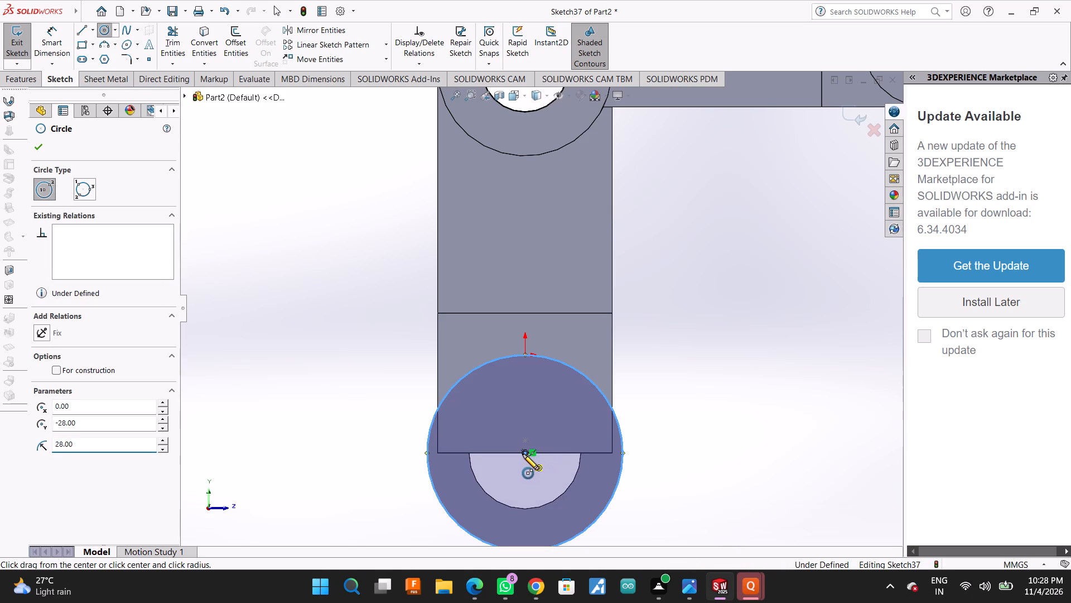
pyautogui.click(556, 499)
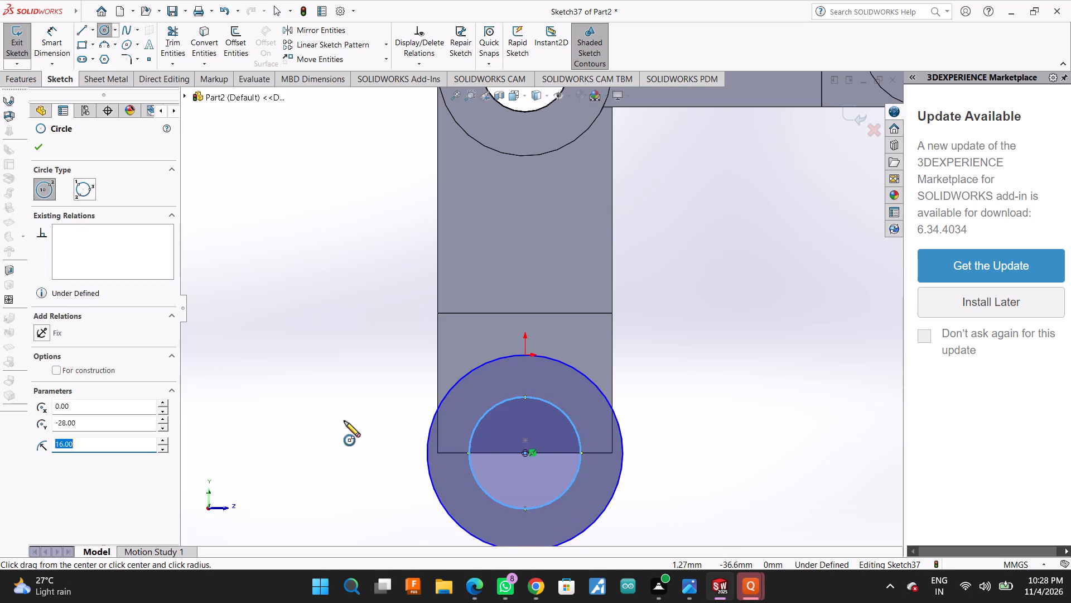
pyautogui.click(35, 146)
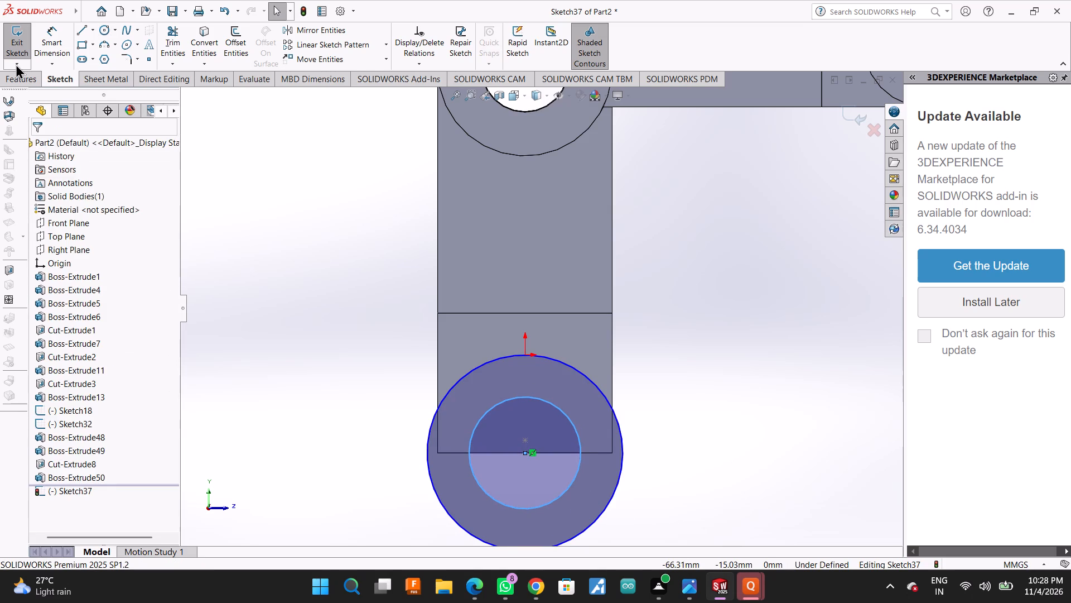
# Extrude the concentric-circle ring 15 mm in the reversed direction and 3 mm in a second direction, merged with the block.
pyautogui.click(16, 79)
pyautogui.click(34, 35)
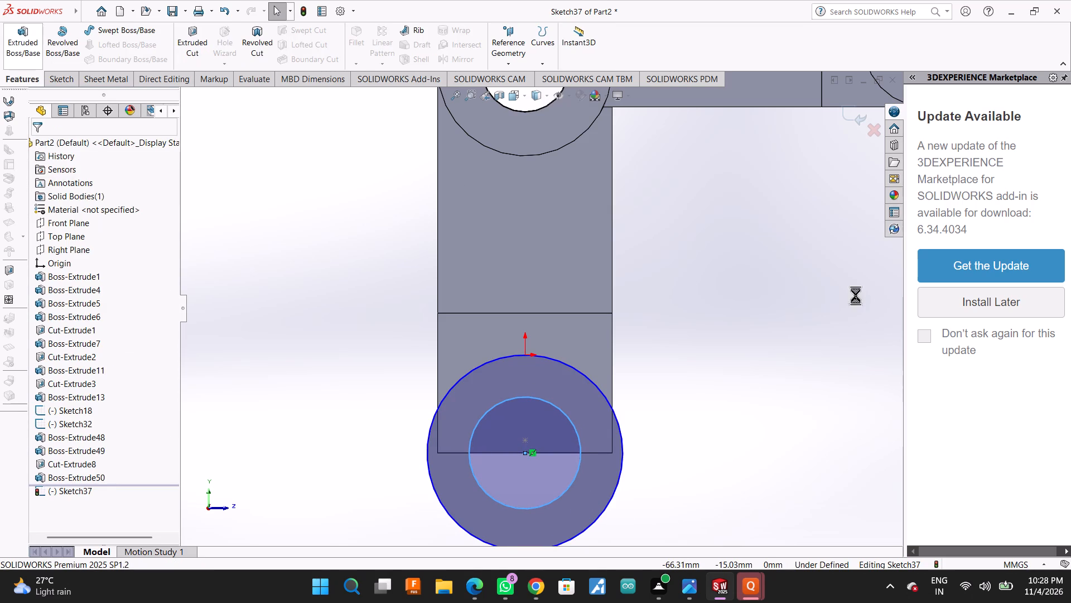
pyautogui.scroll(2, 775, 340)
pyautogui.moveTo(716, 380); pyautogui.dragTo(695, 424, button='middle')
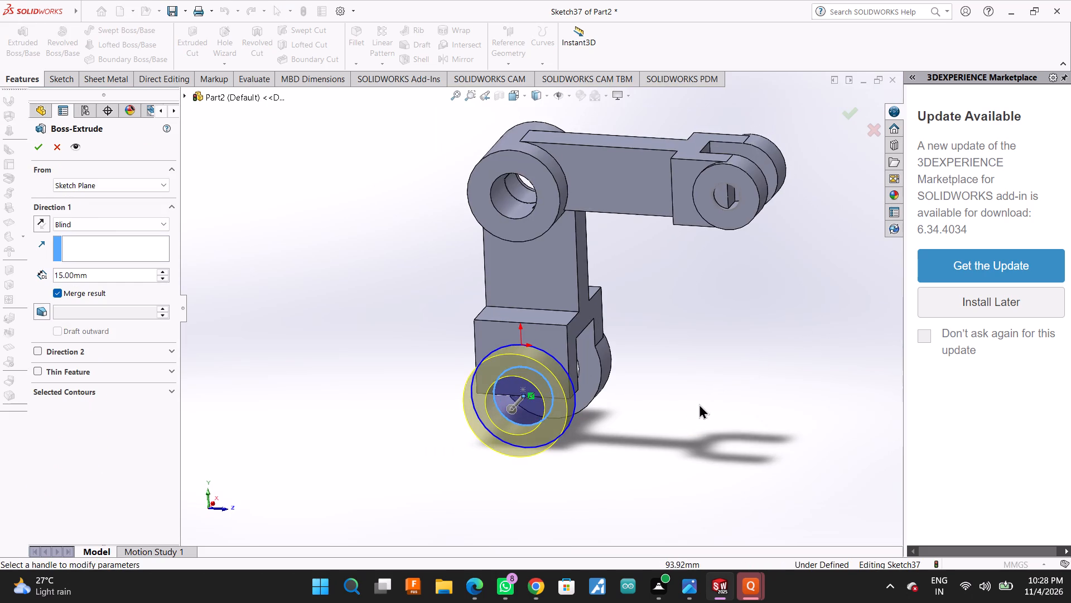
pyautogui.moveTo(697, 396); pyautogui.dragTo(669, 414, button='middle')
pyautogui.click(35, 224)
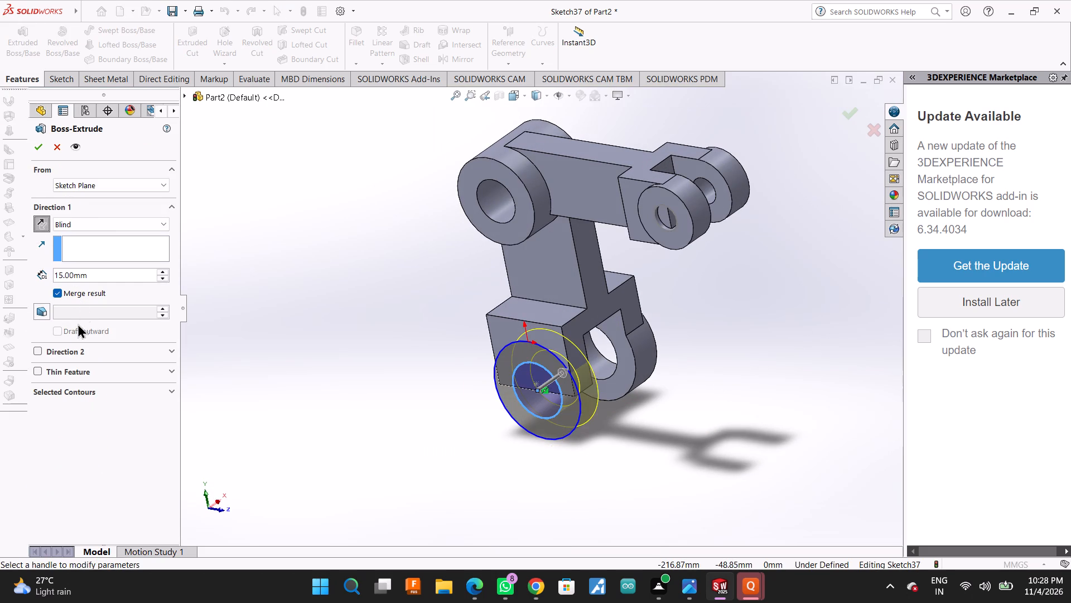
pyautogui.click(36, 351)
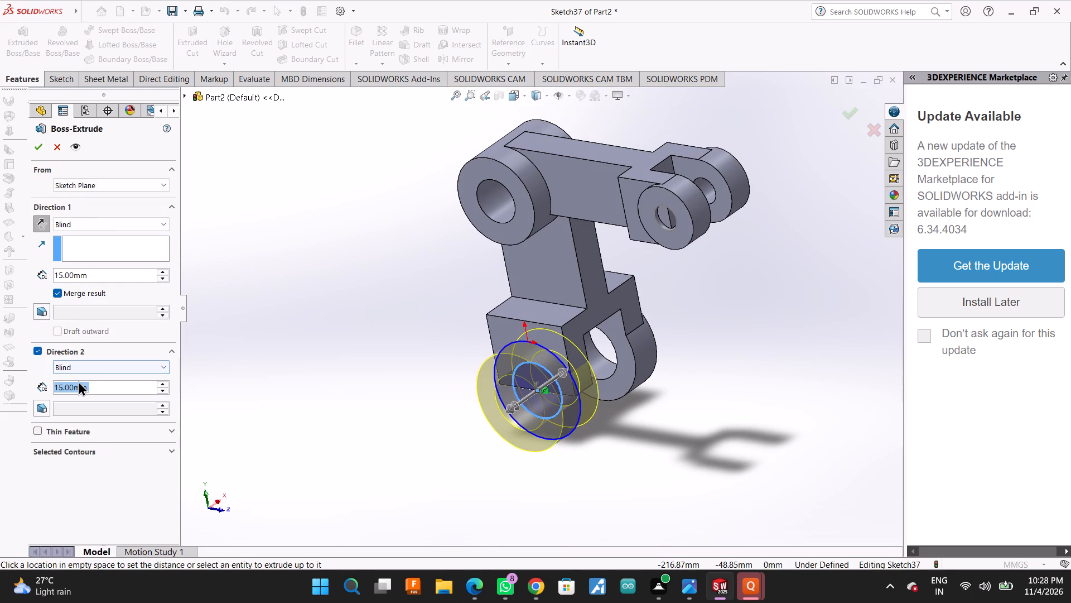
pyautogui.press('3')
pyautogui.press('Return')
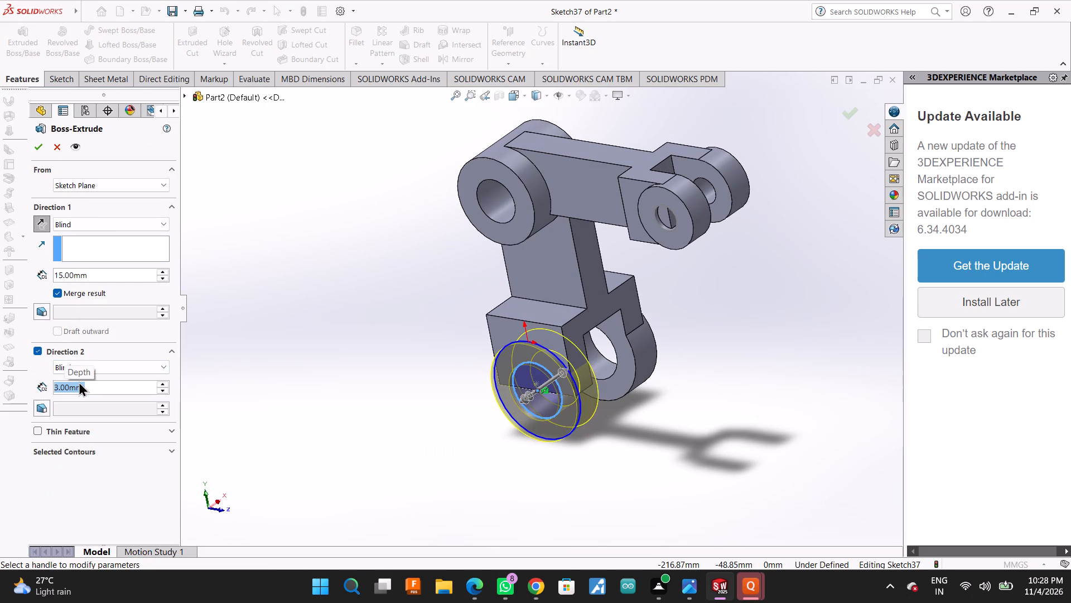
pyautogui.click(33, 151)
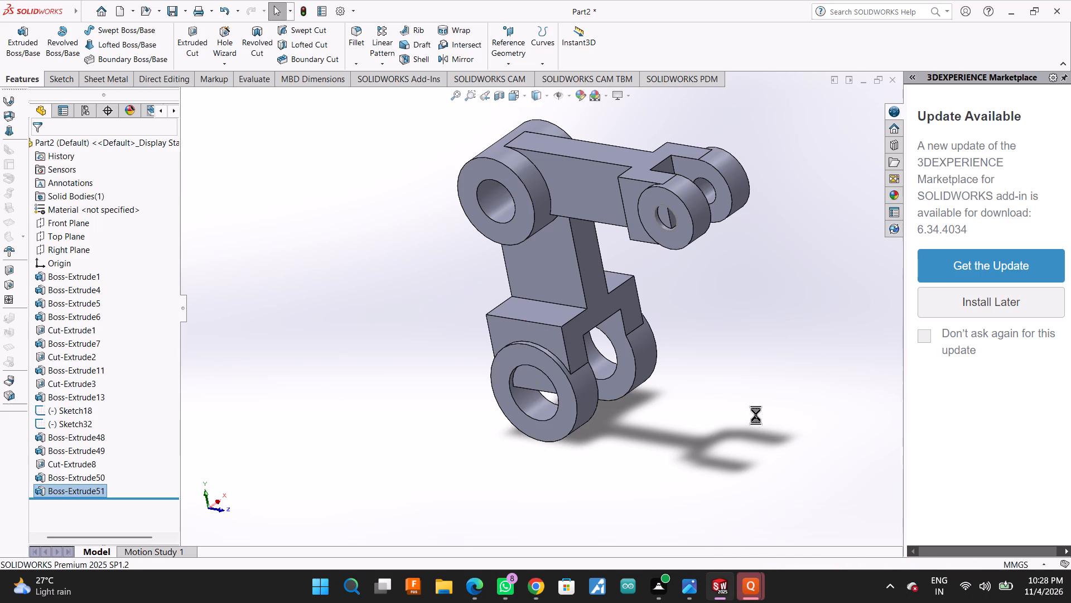
# Sketch a circle on the half-moon face inside the new lug's bore, concentric with the ring and matching the bore's edge.
pyautogui.moveTo(751, 413); pyautogui.dragTo(775, 332, button='middle')
pyautogui.click(564, 399)
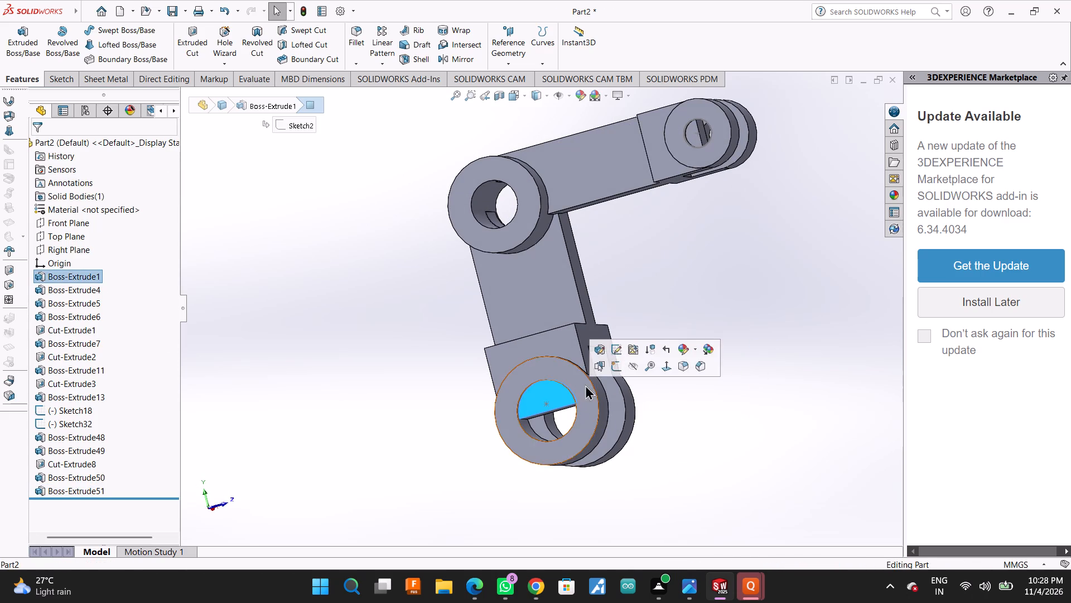
pyautogui.click(624, 369)
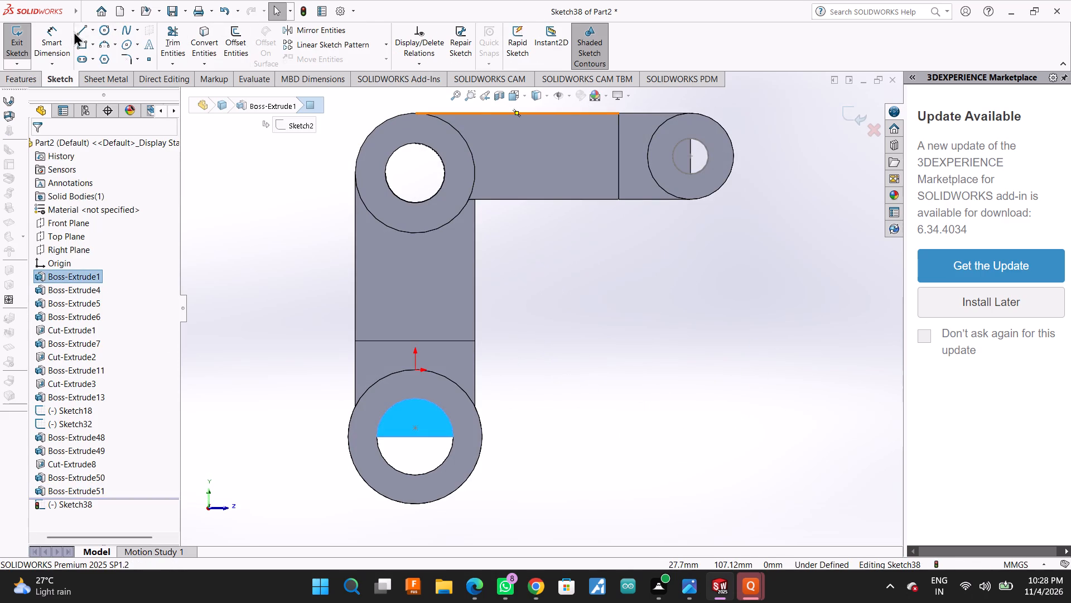
pyautogui.click(98, 32)
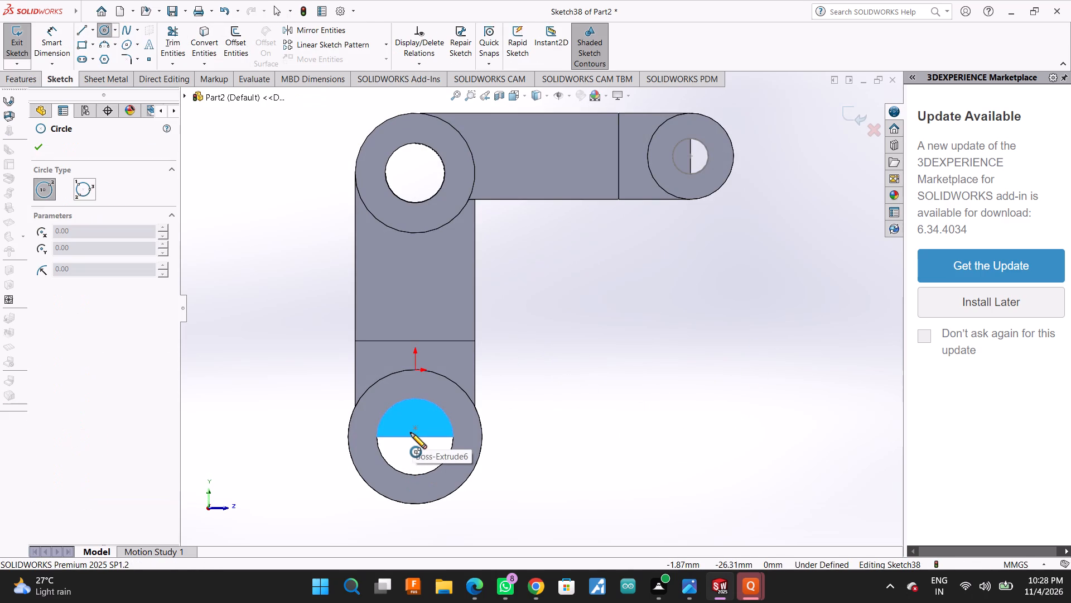
pyautogui.click(414, 437)
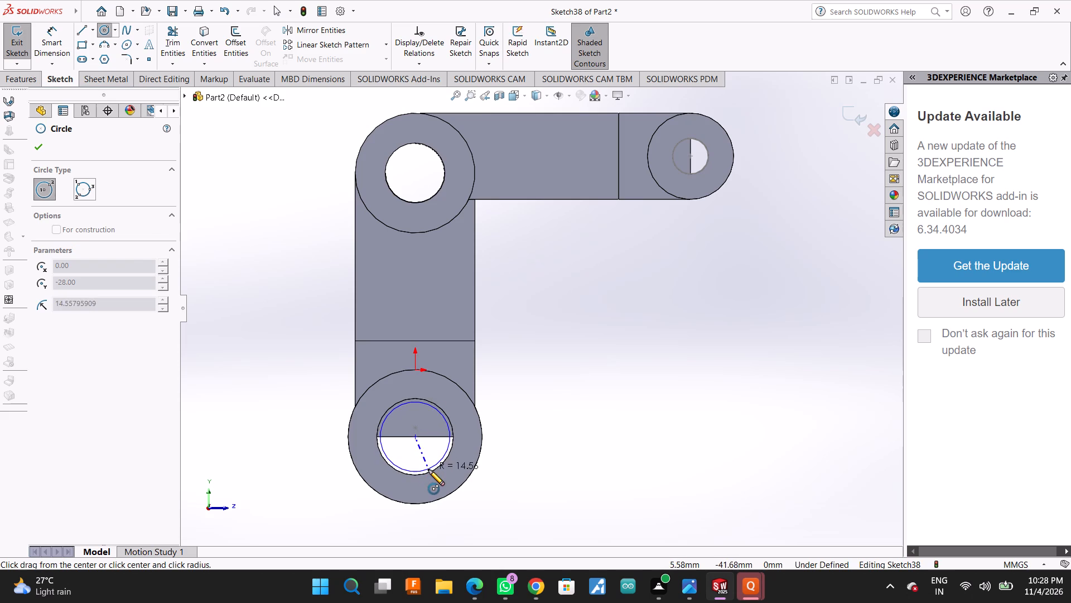
pyautogui.click(428, 470)
pyautogui.click(30, 155)
pyautogui.click(31, 147)
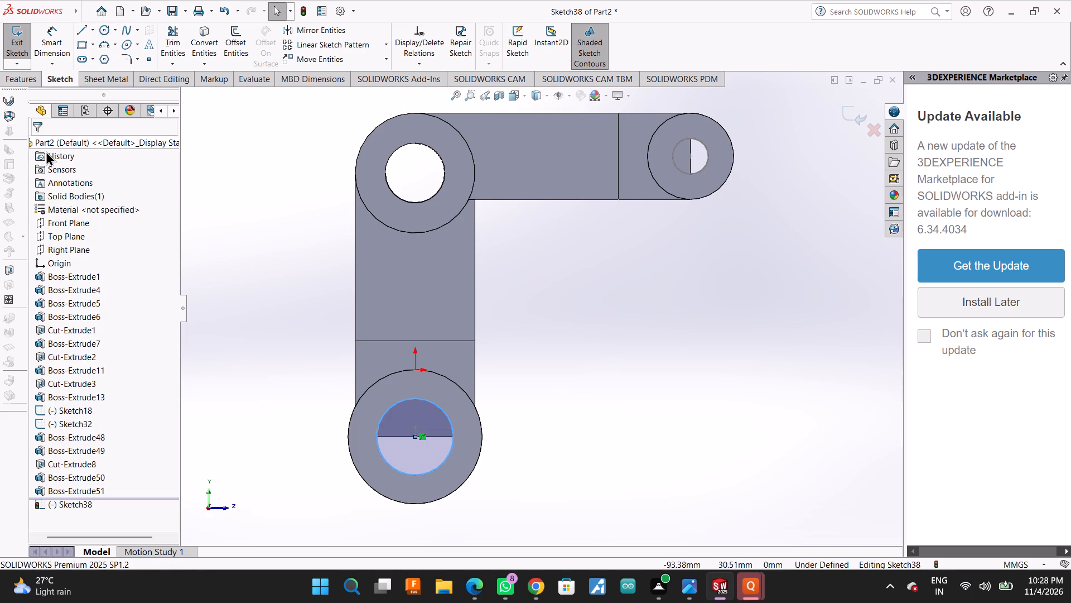
# Cut the circle 15 mm deep, blind, through the block material that obstructs the new lug's bore.
pyautogui.moveTo(677, 257); pyautogui.dragTo(676, 257, button='middle')
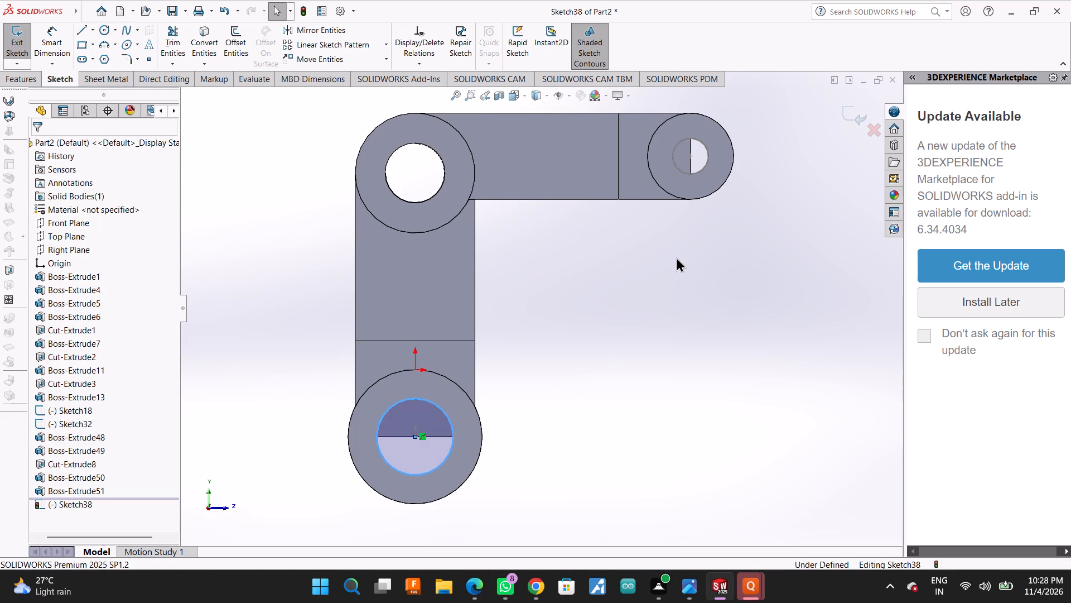
pyautogui.moveTo(676, 257); pyautogui.dragTo(563, 314, button='middle')
pyautogui.click(21, 77)
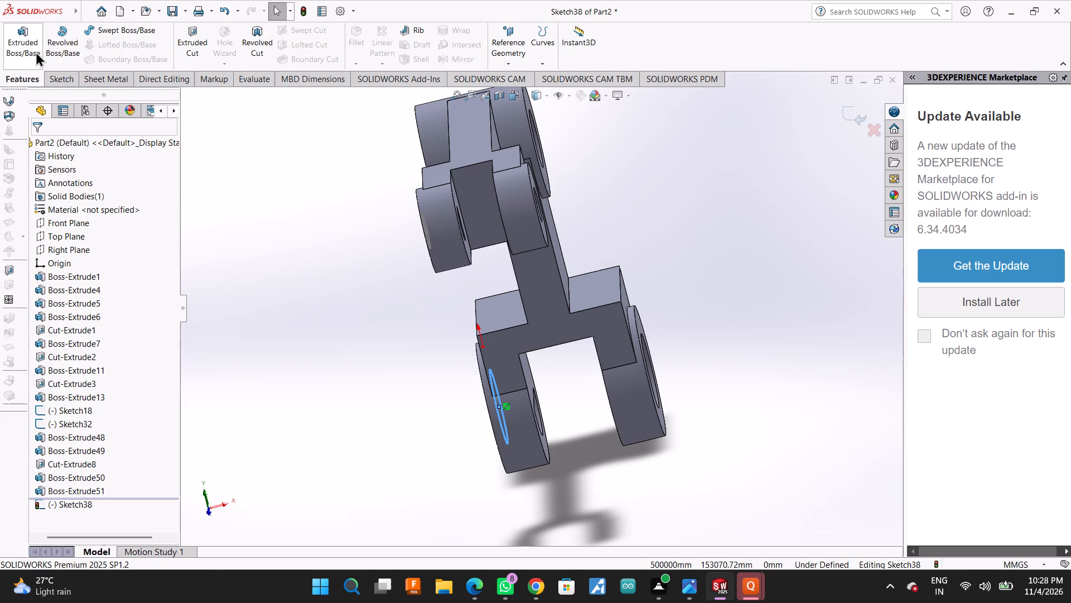
pyautogui.click(188, 37)
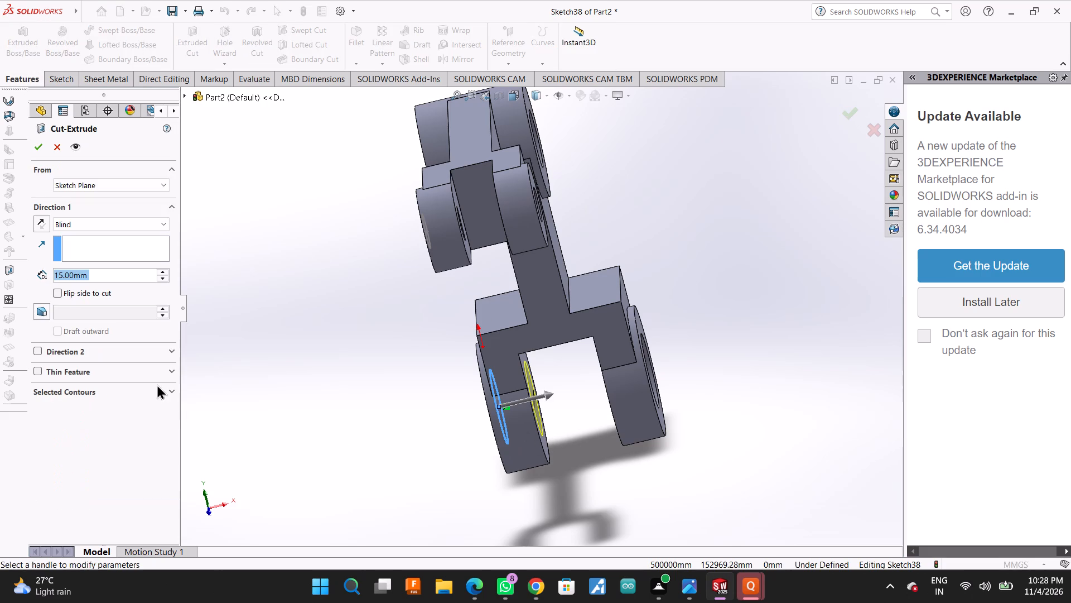
pyautogui.click(37, 146)
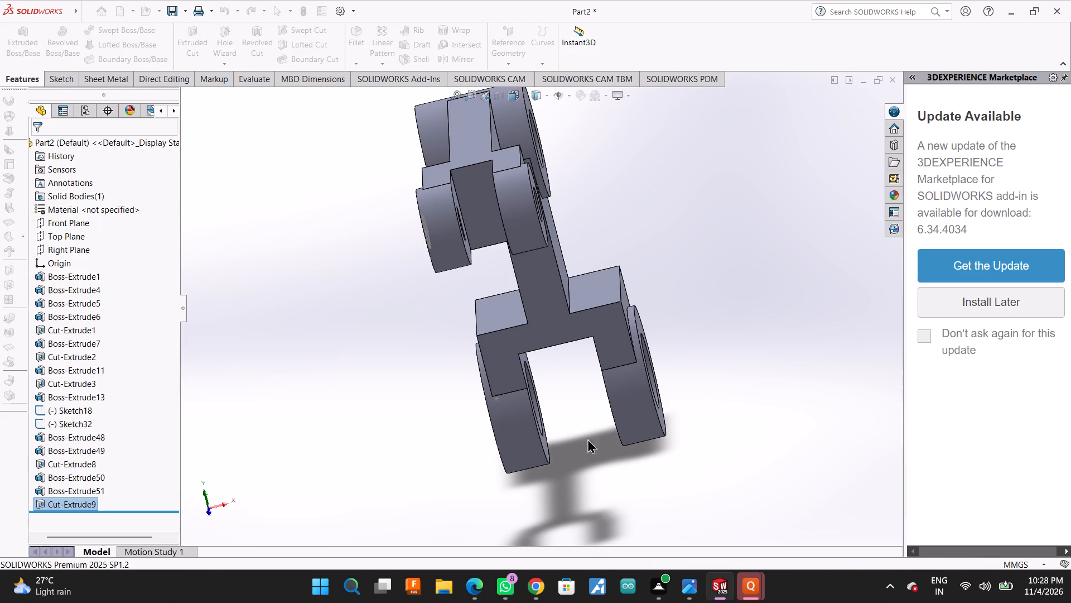
# Examine the two-lug lower fork and the whole arm from several sides.
pyautogui.moveTo(598, 479); pyautogui.dragTo(665, 437, button='middle')
pyautogui.scroll(2, 631, 435)
pyautogui.scroll(-2, 533, 430)
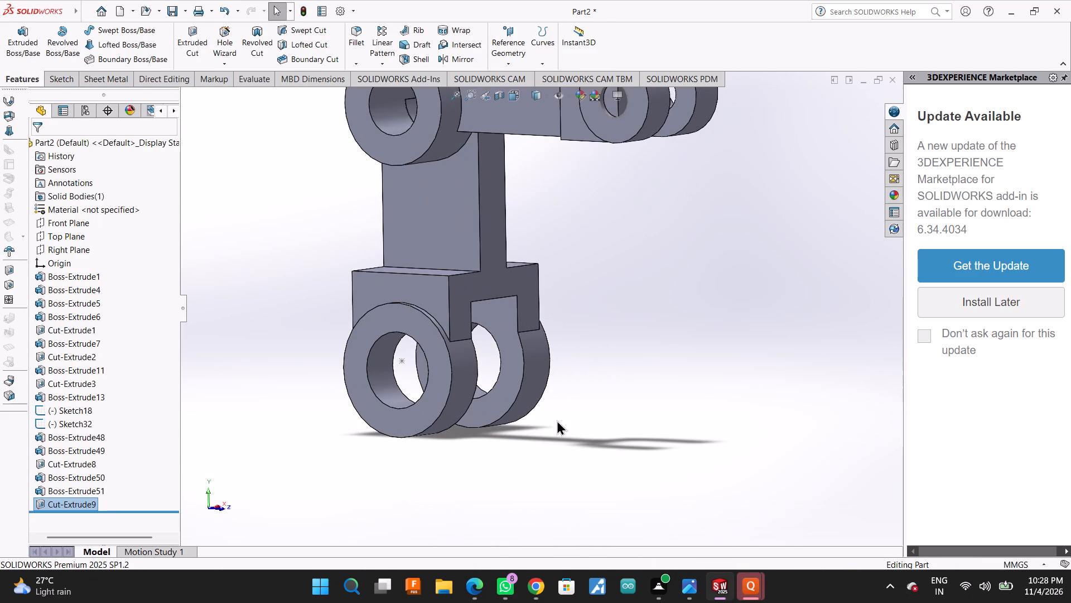
pyautogui.moveTo(646, 405); pyautogui.dragTo(646, 415, button='middle')
pyautogui.scroll(2, 651, 417)
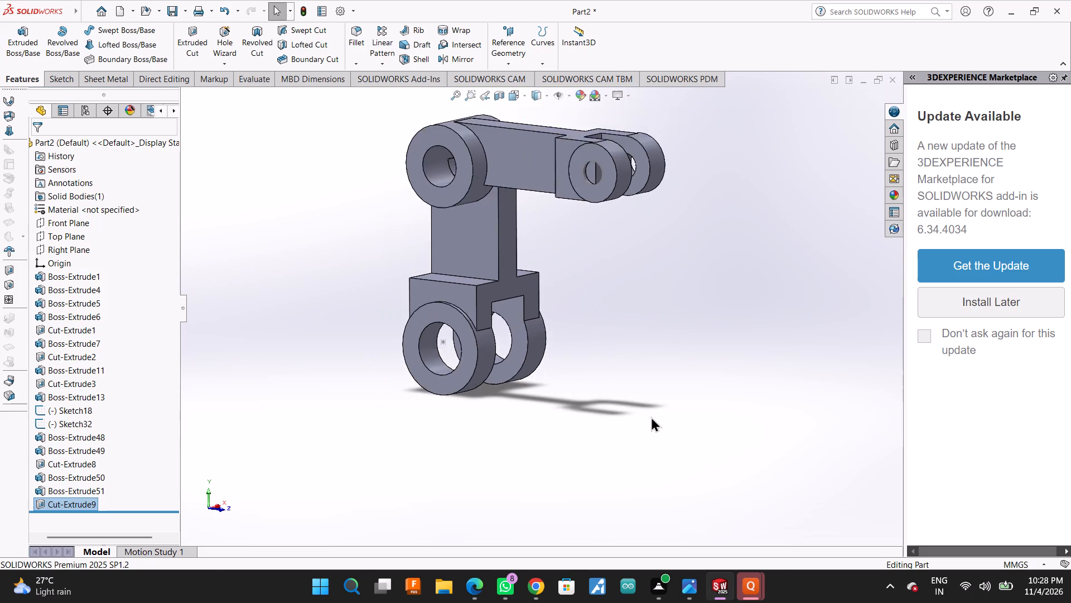
pyautogui.scroll(3, 651, 417)
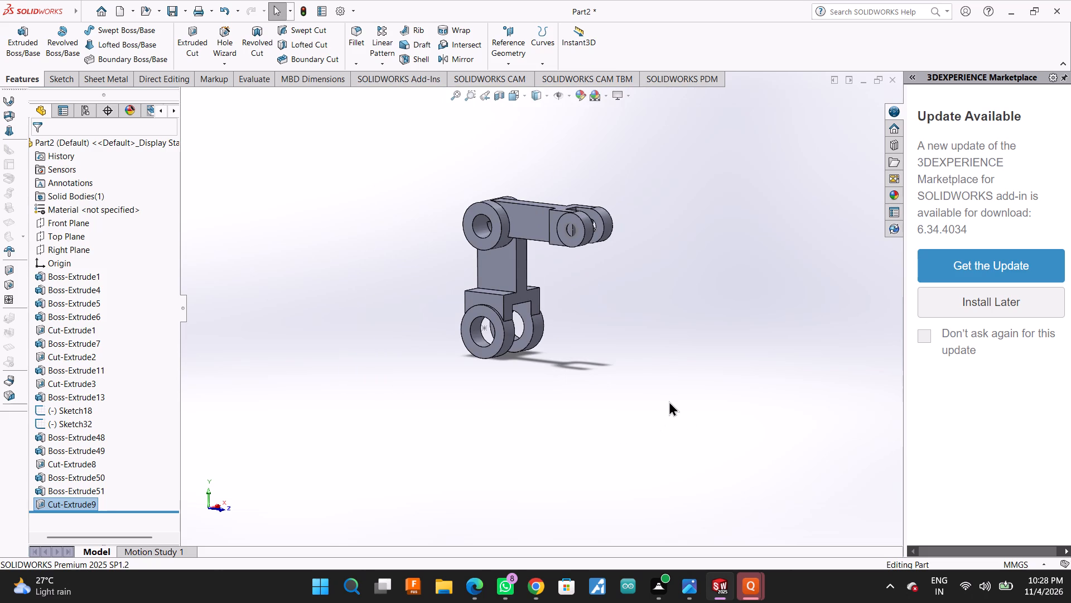
pyautogui.moveTo(669, 401); pyautogui.dragTo(559, 420, button='middle')
pyautogui.moveTo(635, 348); pyautogui.dragTo(633, 348, button='middle')
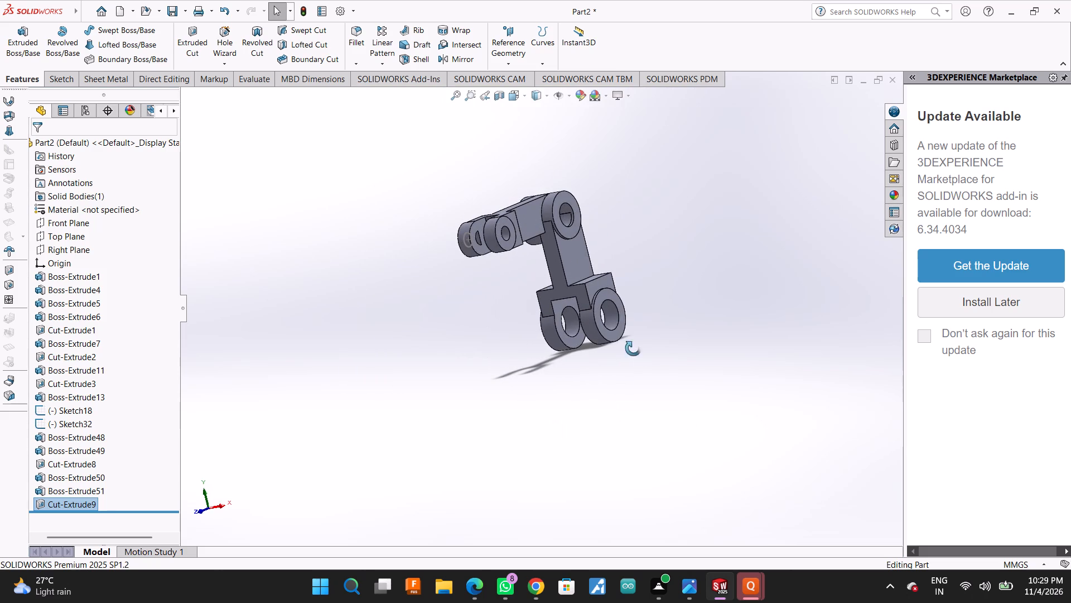
pyautogui.moveTo(633, 348); pyautogui.dragTo(585, 427, button='middle')
pyautogui.scroll(-3, 615, 359)
pyautogui.scroll(1, 583, 390)
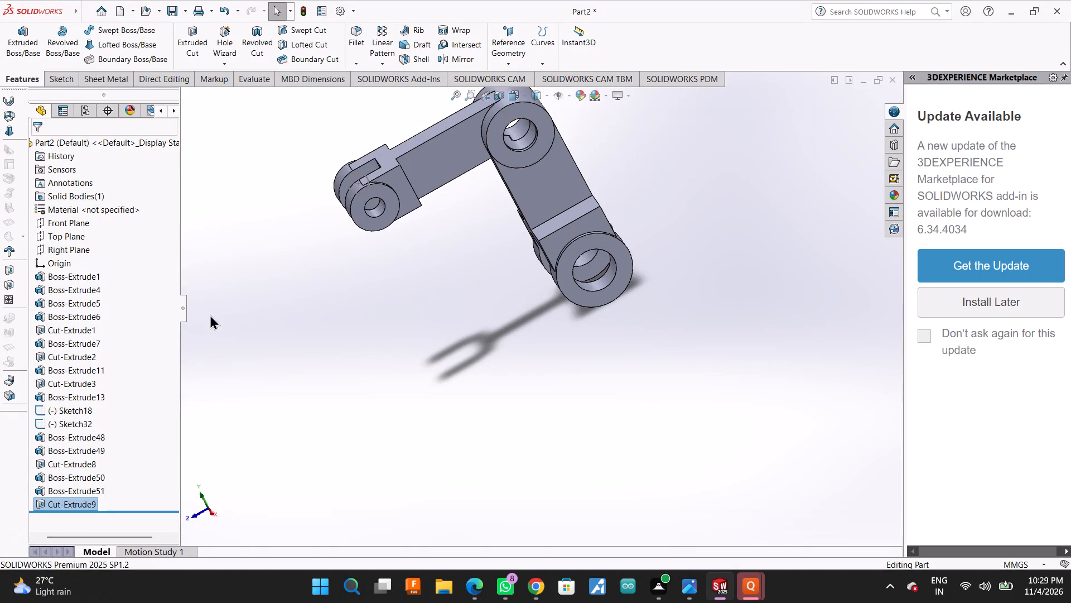
# Open the sketch of Boss-Extrude6, the upper arm bar, examine its profile against the upper ring, and back out of it.
pyautogui.click(89, 314)
pyautogui.click(113, 281)
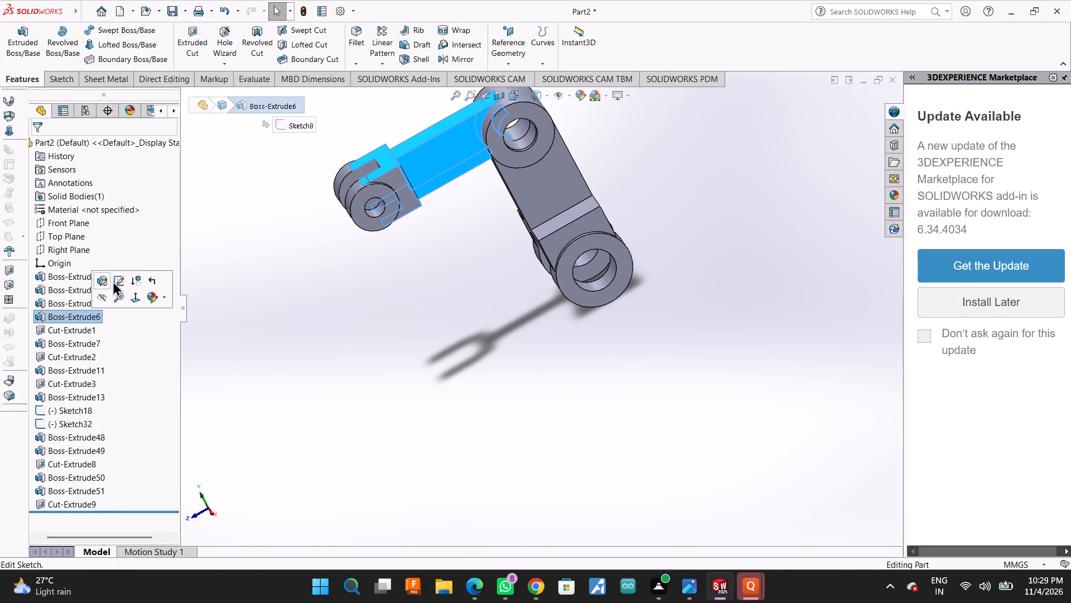
pyautogui.scroll(2, 489, 350)
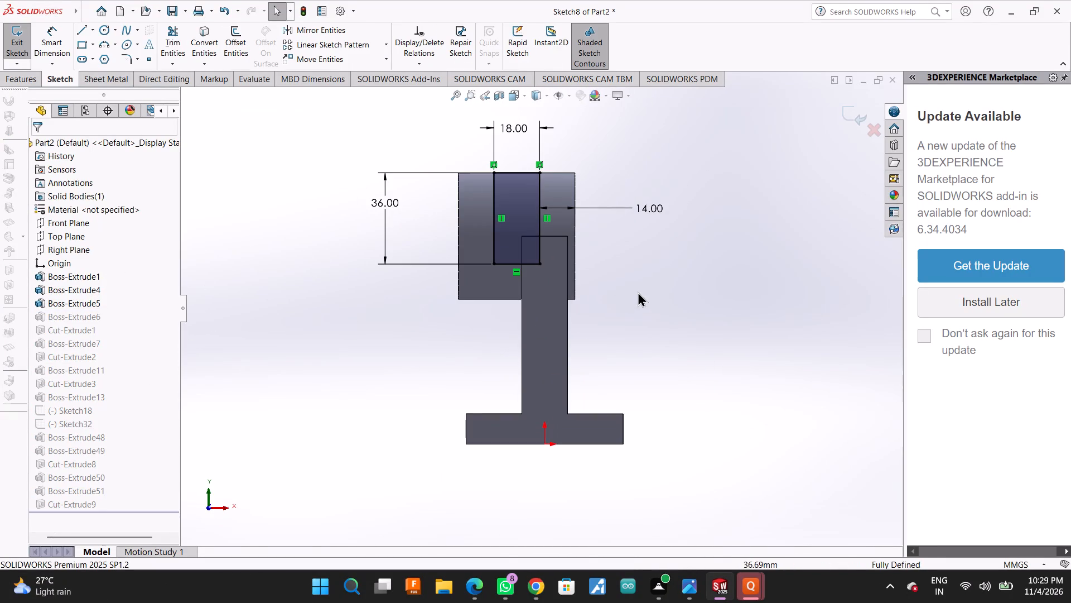
pyautogui.moveTo(638, 291); pyautogui.dragTo(572, 308, button='middle')
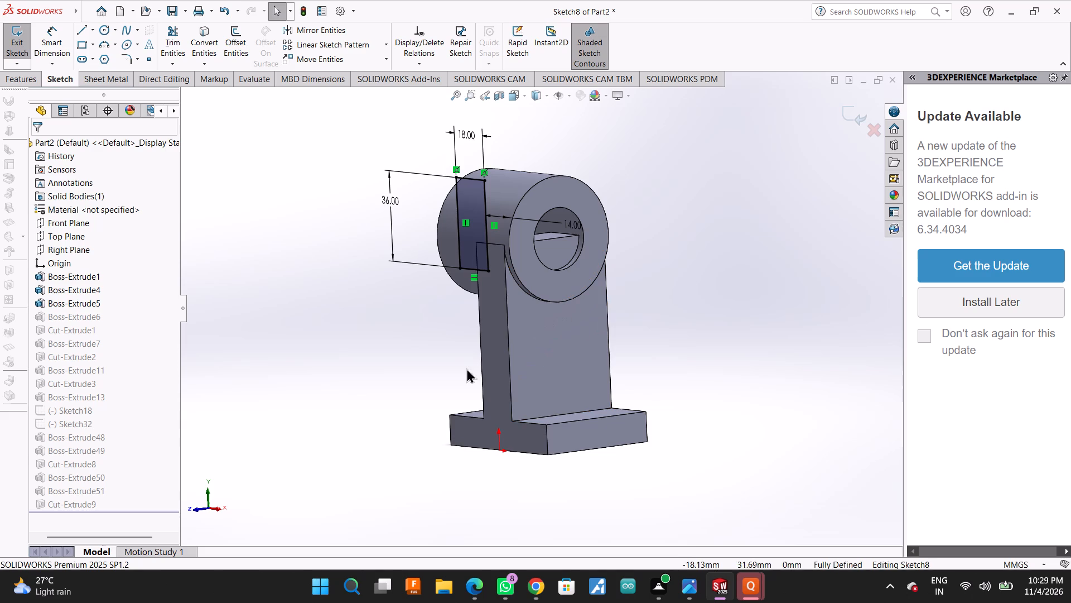
pyautogui.scroll(1, 513, 412)
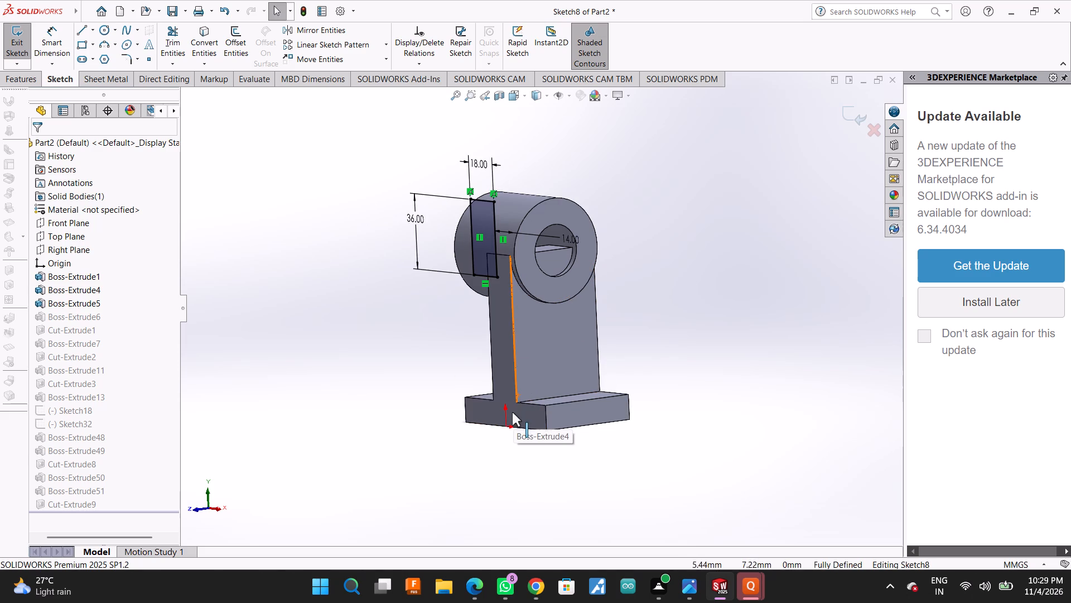
pyautogui.scroll(2, 512, 412)
pyautogui.scroll(-5, 505, 320)
pyautogui.scroll(1, 490, 364)
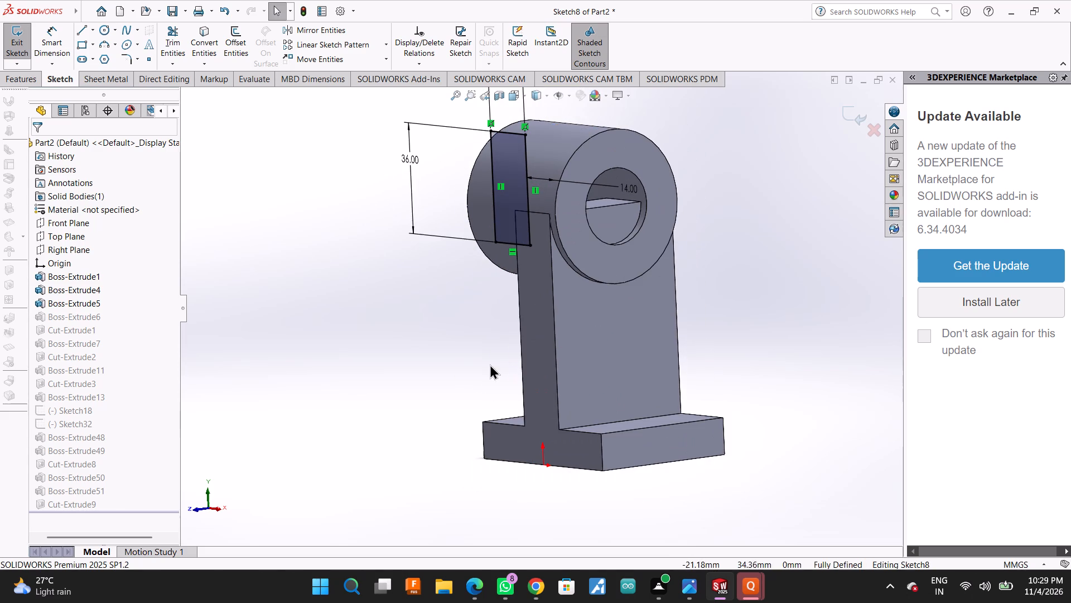
pyautogui.scroll(2, 490, 268)
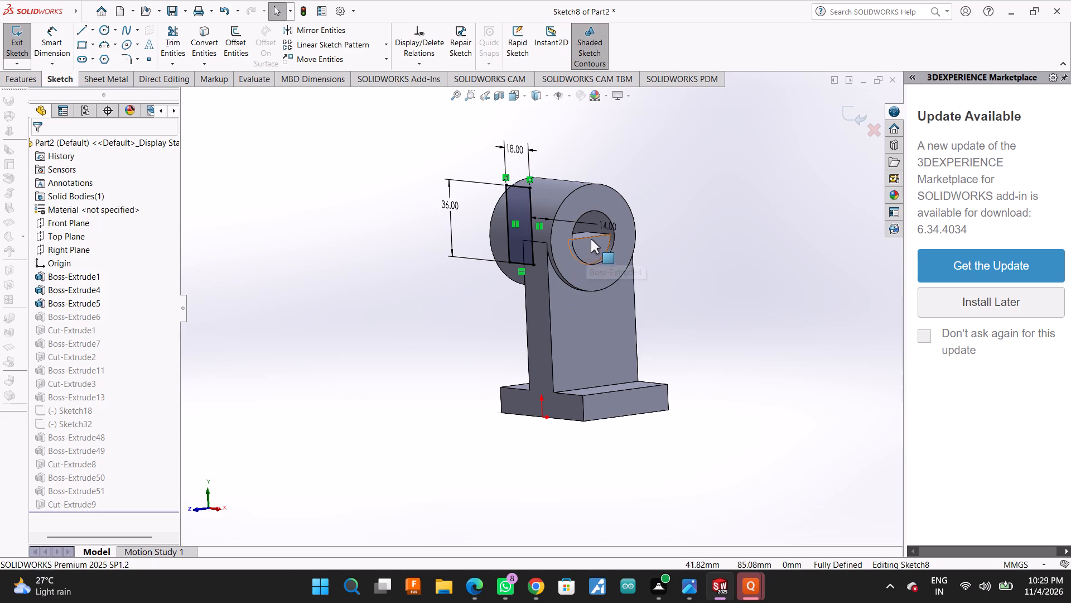
pyautogui.scroll(-6, 595, 322)
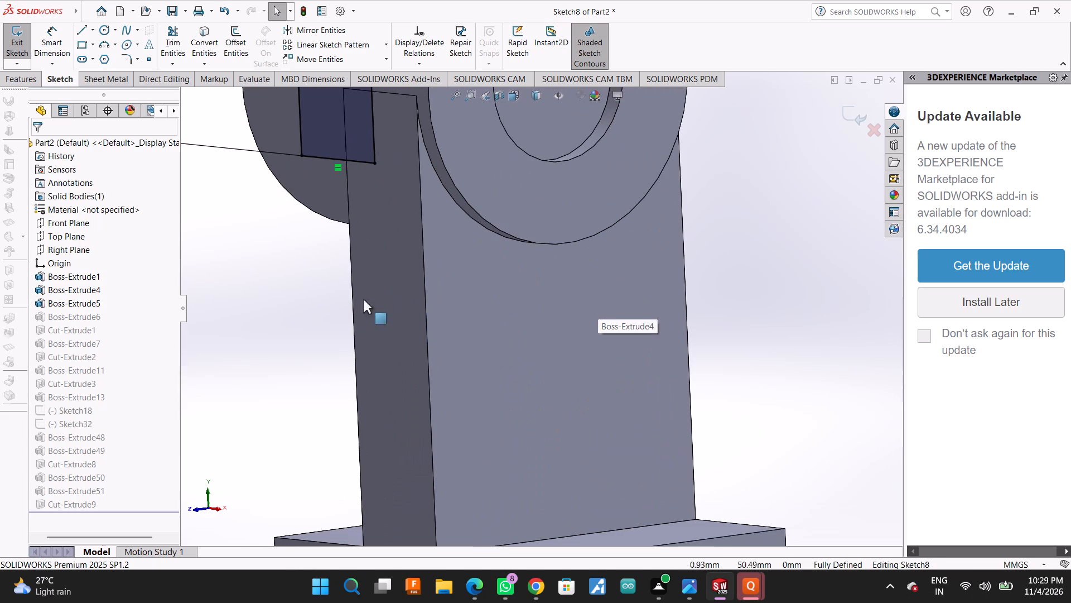
pyautogui.scroll(4, 143, 300)
pyautogui.scroll(-2, 143, 300)
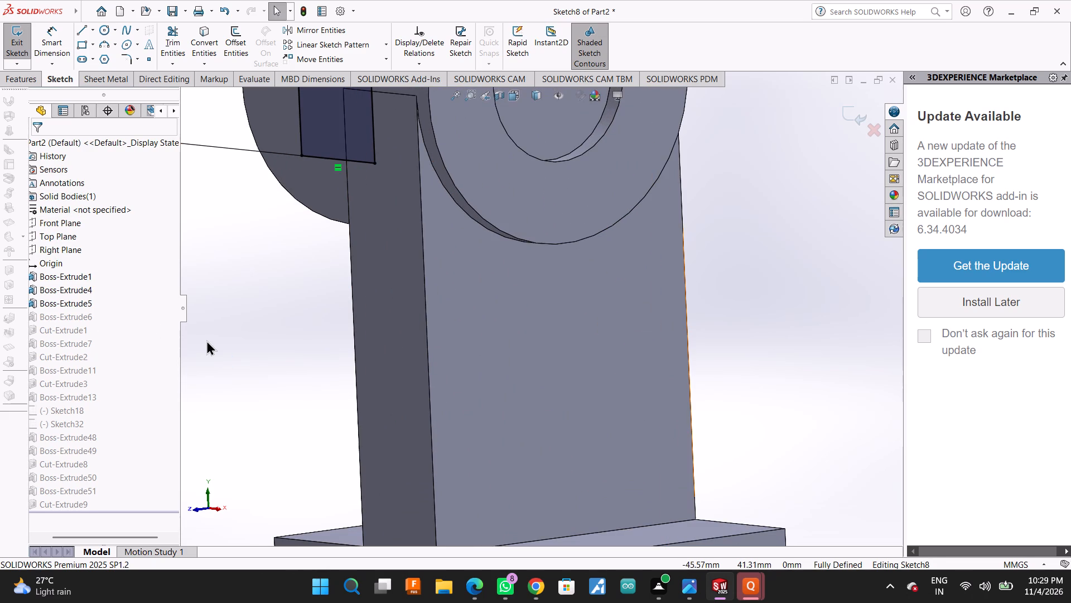
pyautogui.scroll(1, 206, 340)
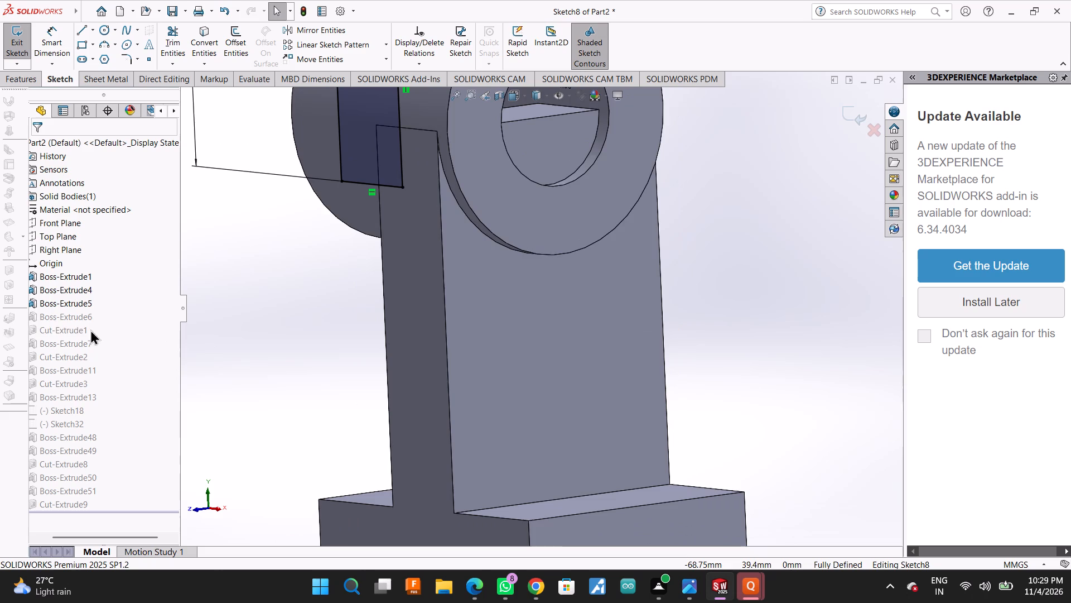
pyautogui.hotkey('ctrl', 'z')
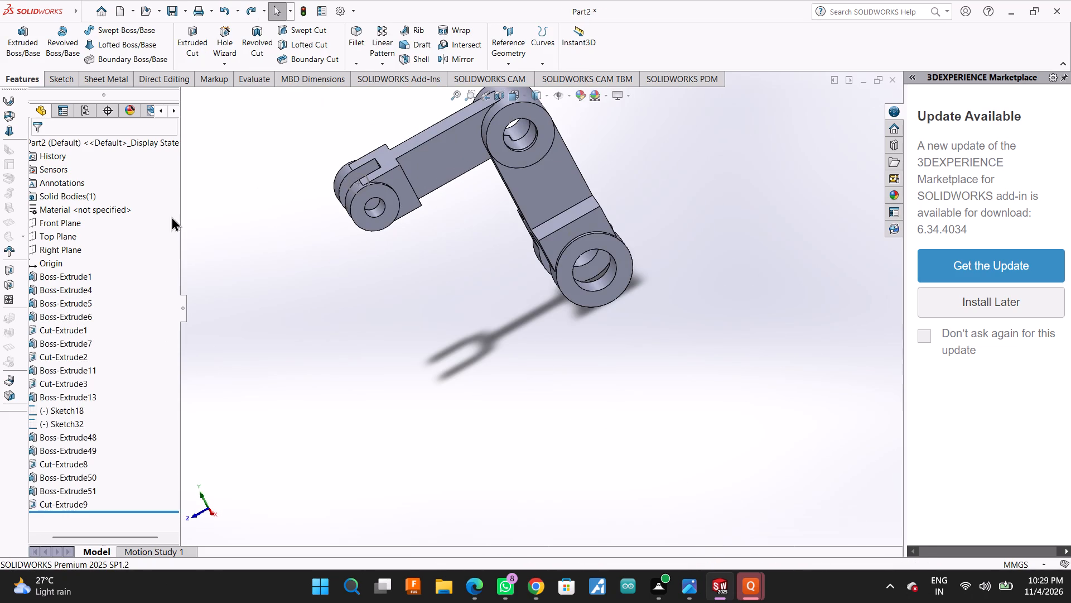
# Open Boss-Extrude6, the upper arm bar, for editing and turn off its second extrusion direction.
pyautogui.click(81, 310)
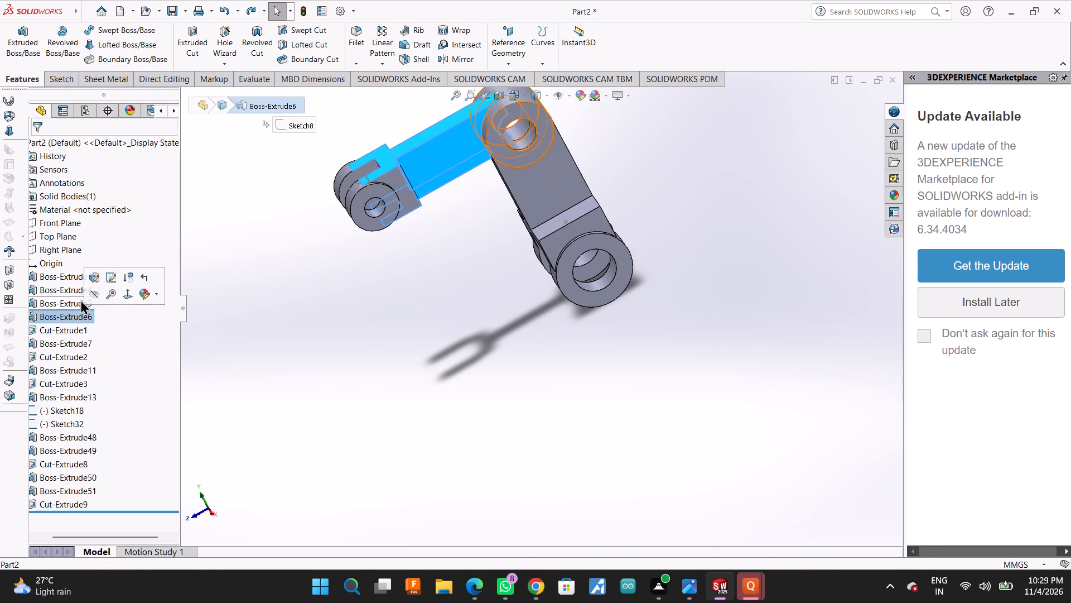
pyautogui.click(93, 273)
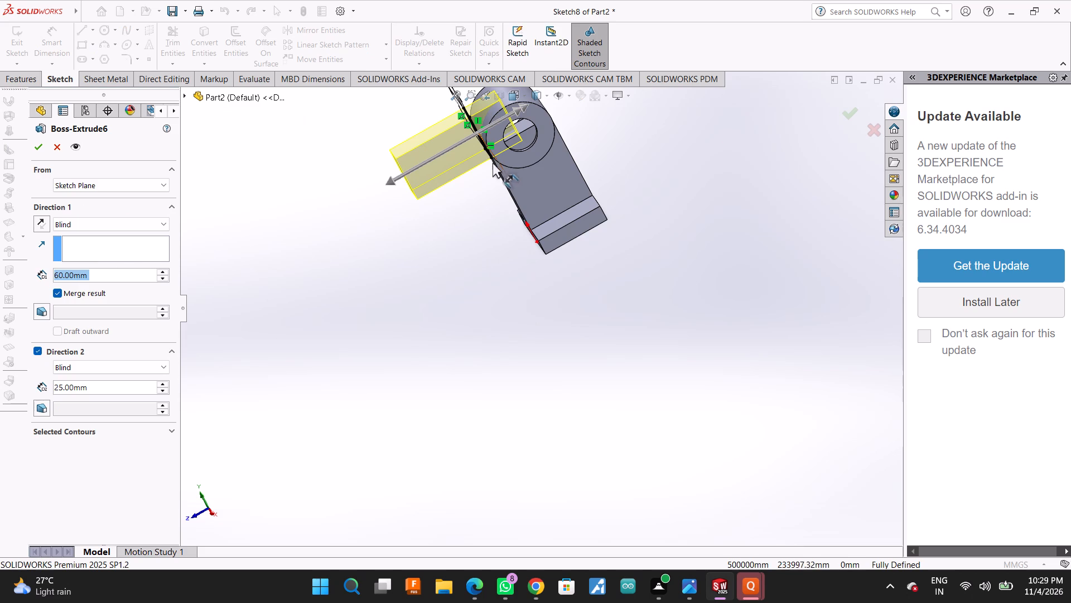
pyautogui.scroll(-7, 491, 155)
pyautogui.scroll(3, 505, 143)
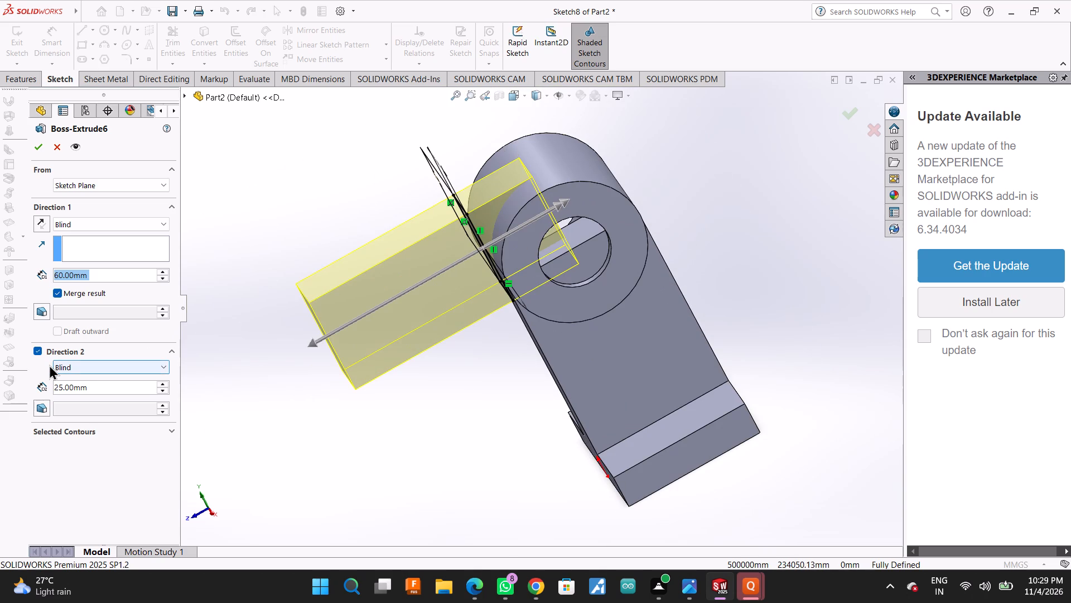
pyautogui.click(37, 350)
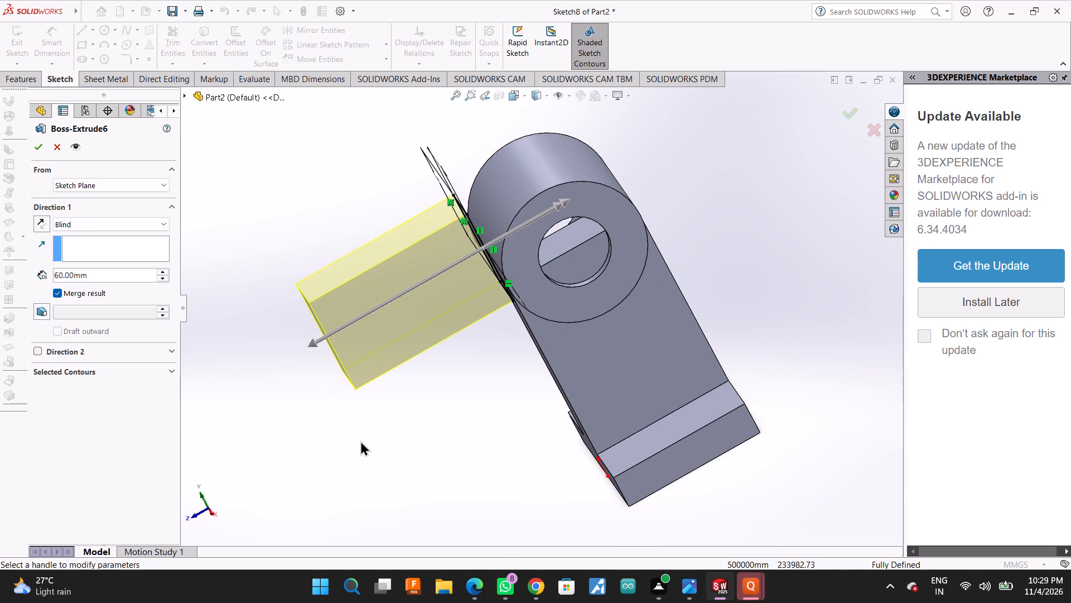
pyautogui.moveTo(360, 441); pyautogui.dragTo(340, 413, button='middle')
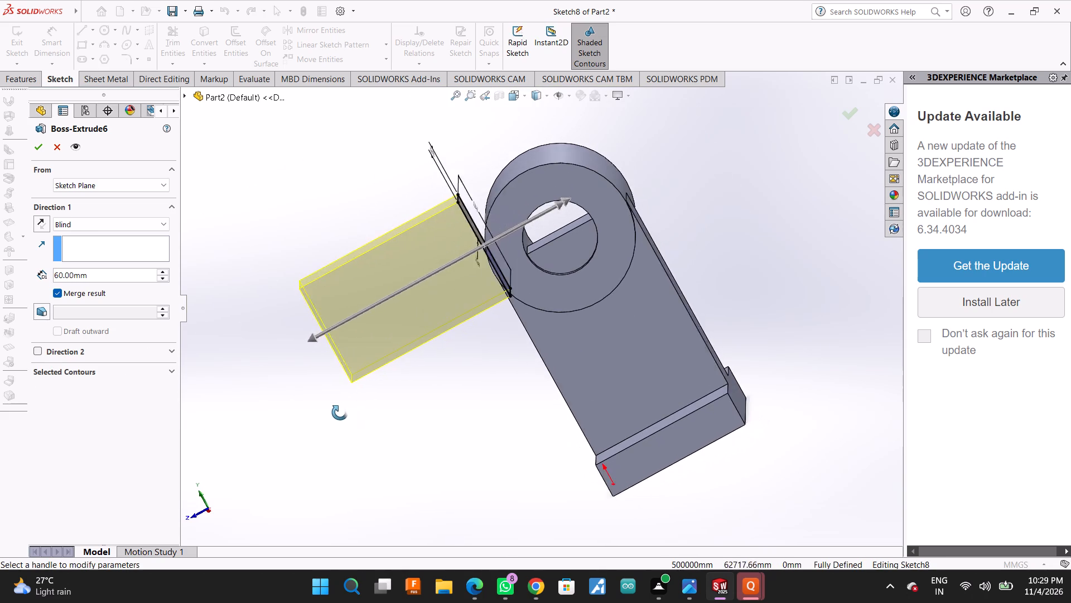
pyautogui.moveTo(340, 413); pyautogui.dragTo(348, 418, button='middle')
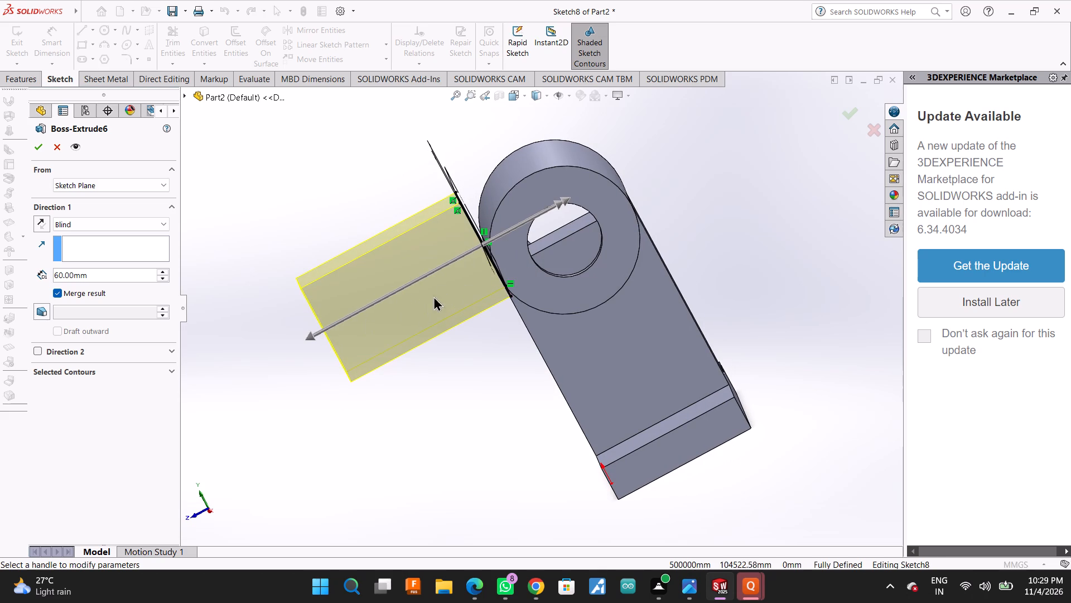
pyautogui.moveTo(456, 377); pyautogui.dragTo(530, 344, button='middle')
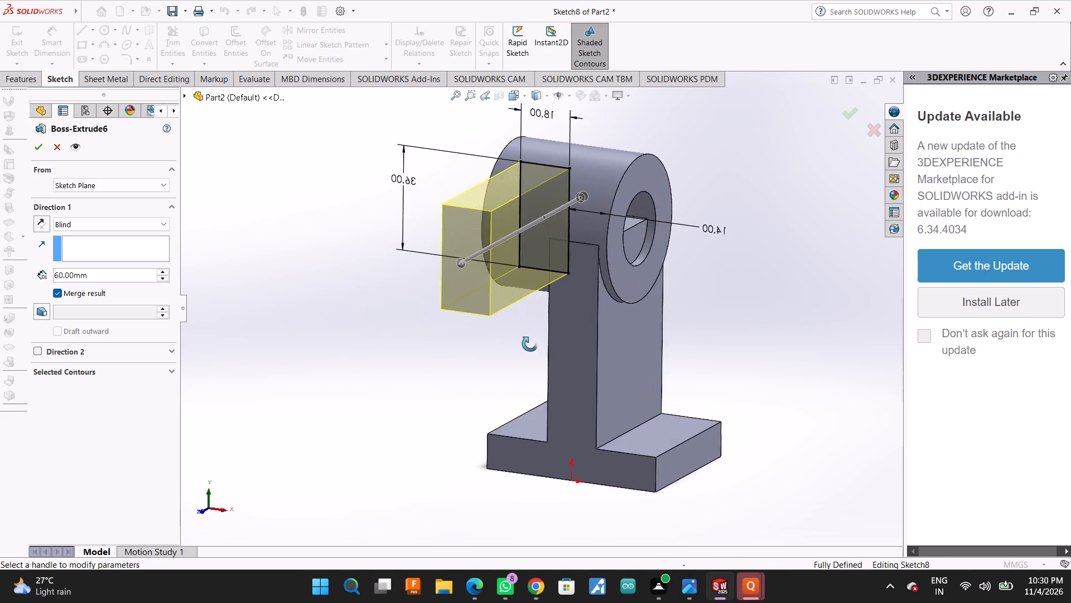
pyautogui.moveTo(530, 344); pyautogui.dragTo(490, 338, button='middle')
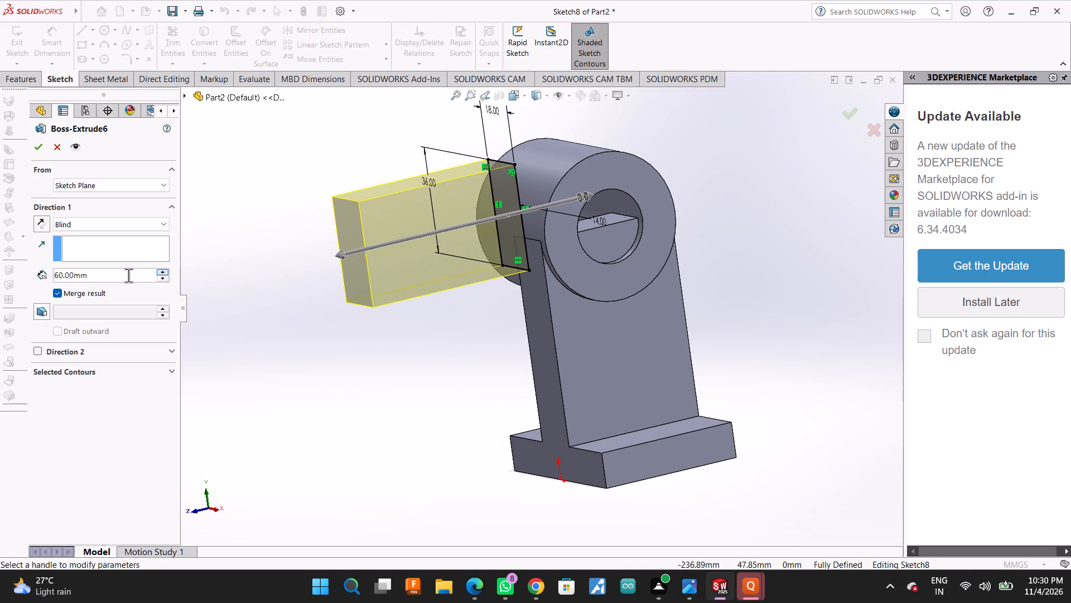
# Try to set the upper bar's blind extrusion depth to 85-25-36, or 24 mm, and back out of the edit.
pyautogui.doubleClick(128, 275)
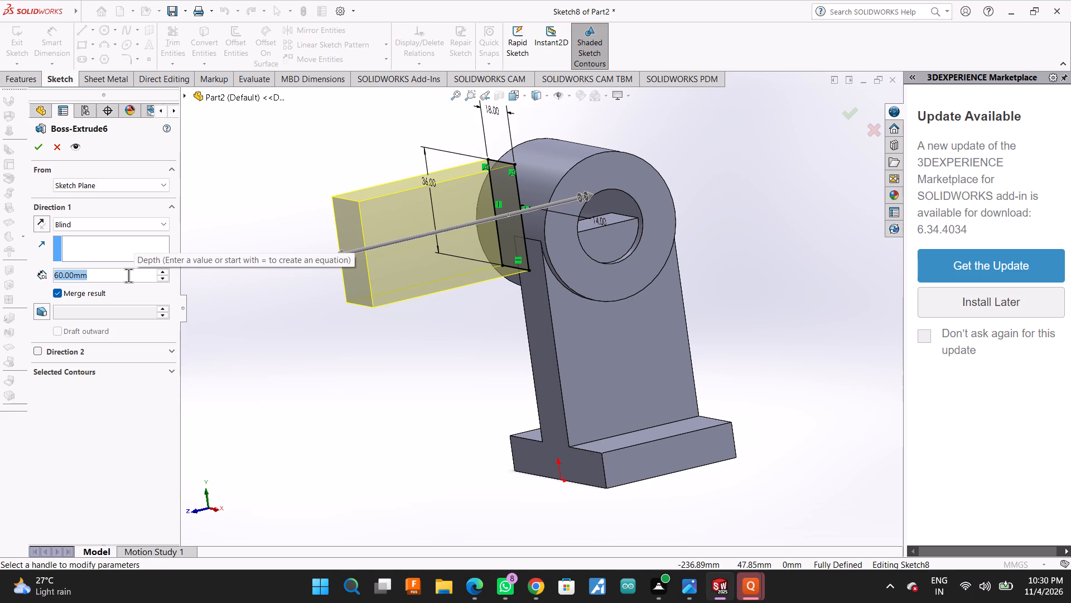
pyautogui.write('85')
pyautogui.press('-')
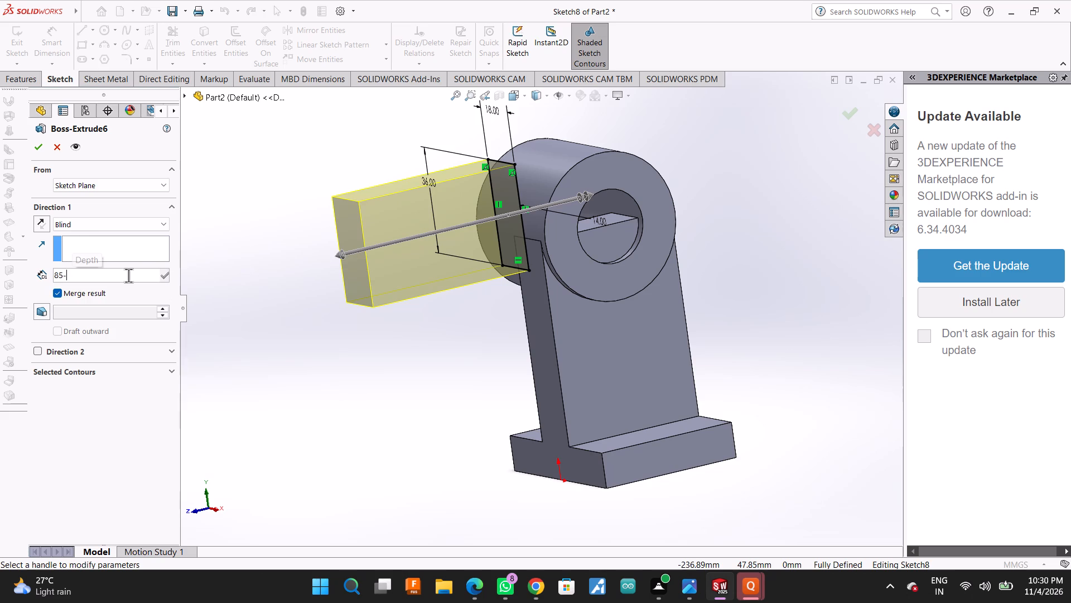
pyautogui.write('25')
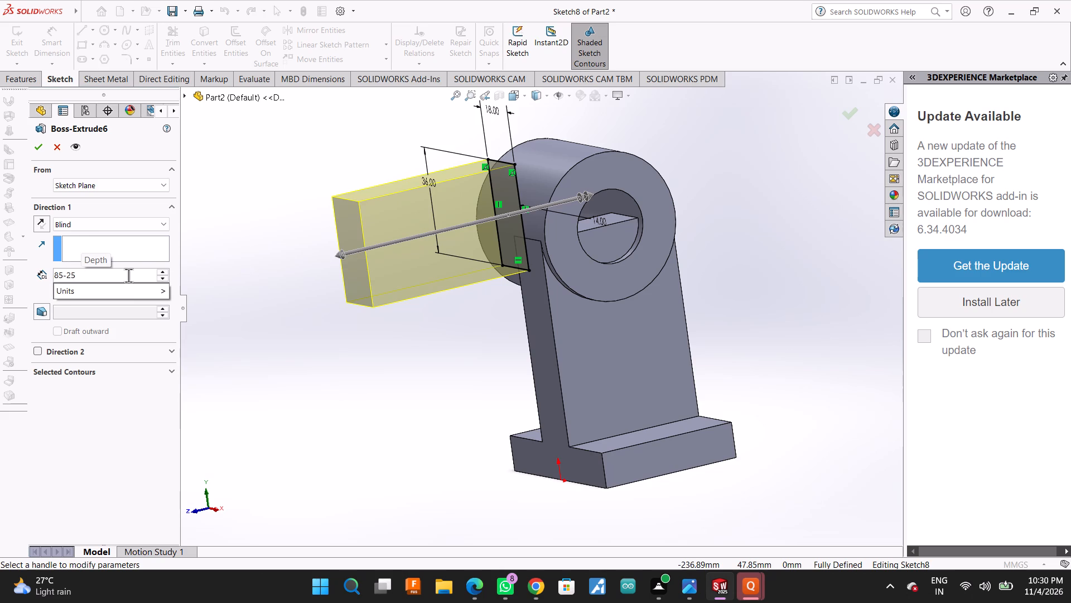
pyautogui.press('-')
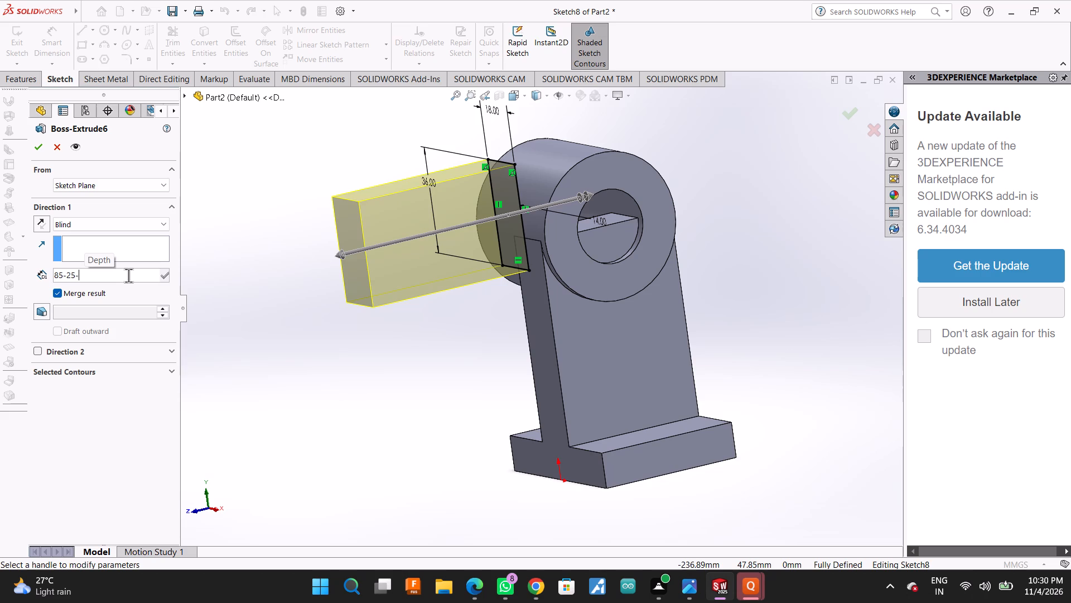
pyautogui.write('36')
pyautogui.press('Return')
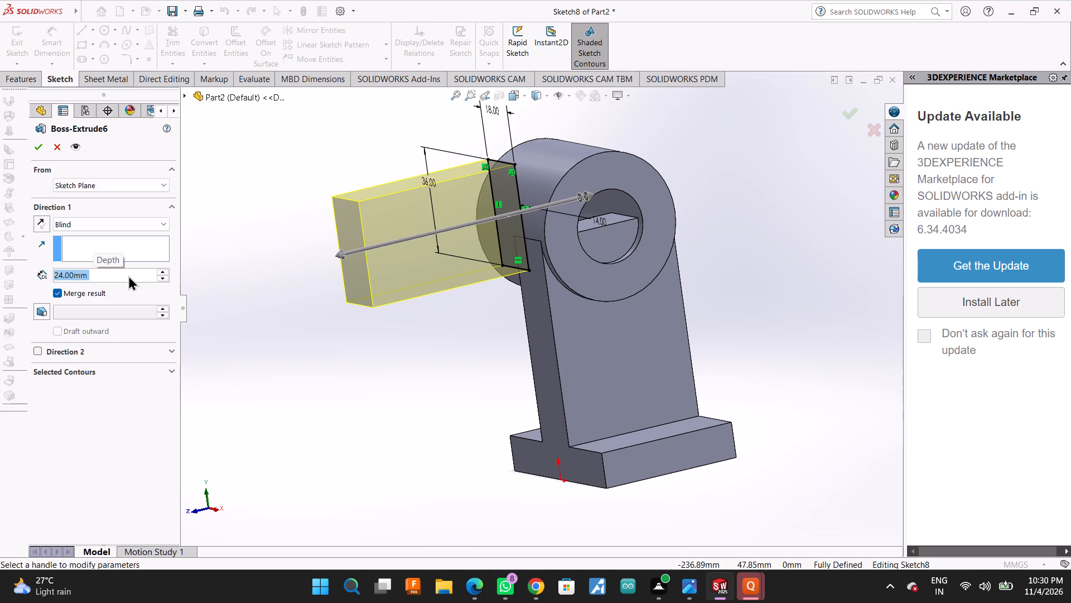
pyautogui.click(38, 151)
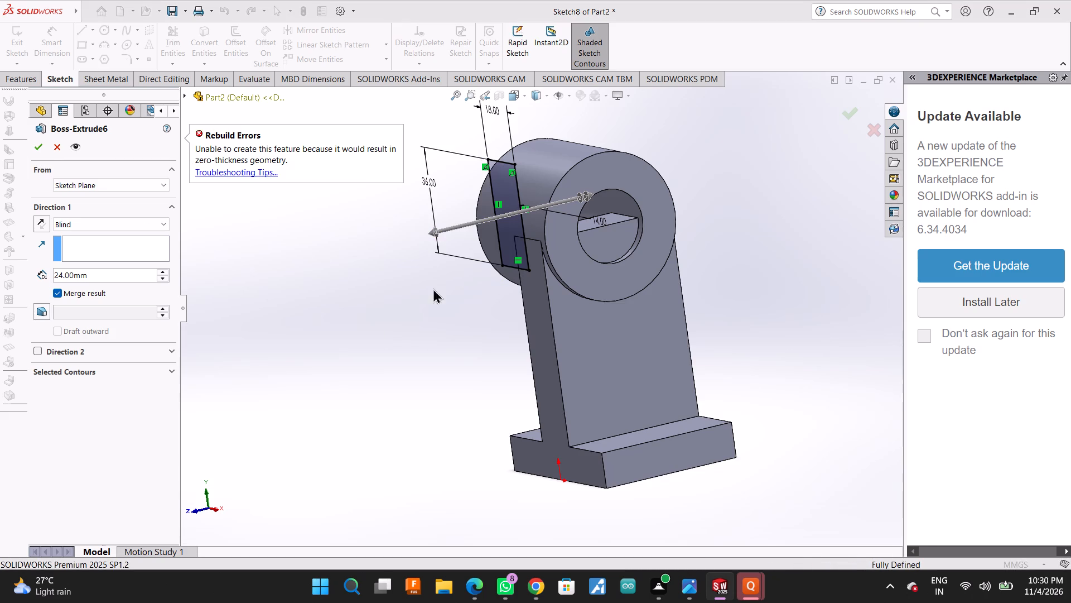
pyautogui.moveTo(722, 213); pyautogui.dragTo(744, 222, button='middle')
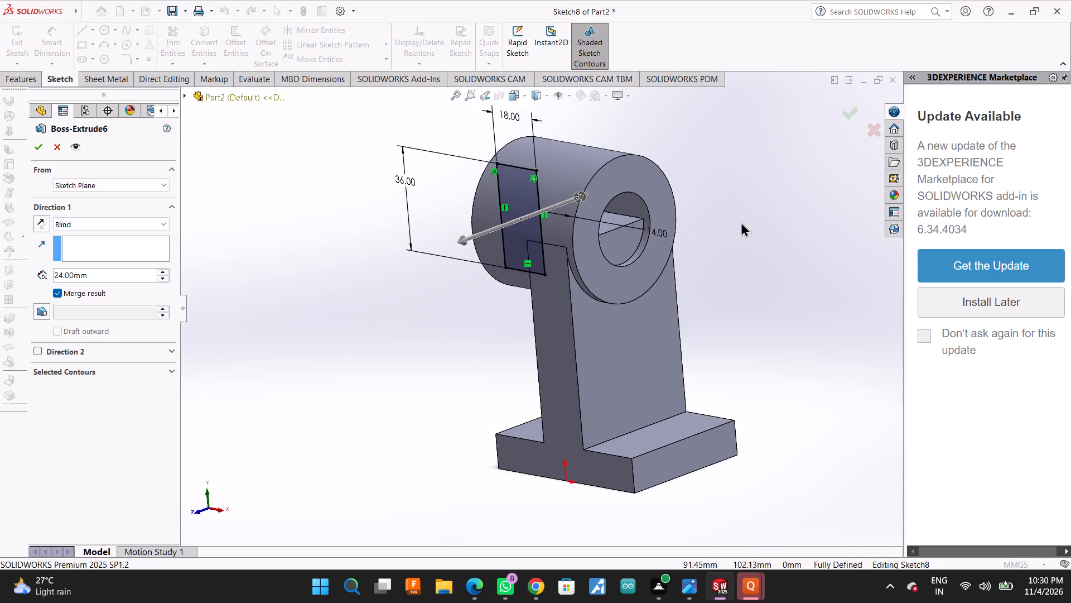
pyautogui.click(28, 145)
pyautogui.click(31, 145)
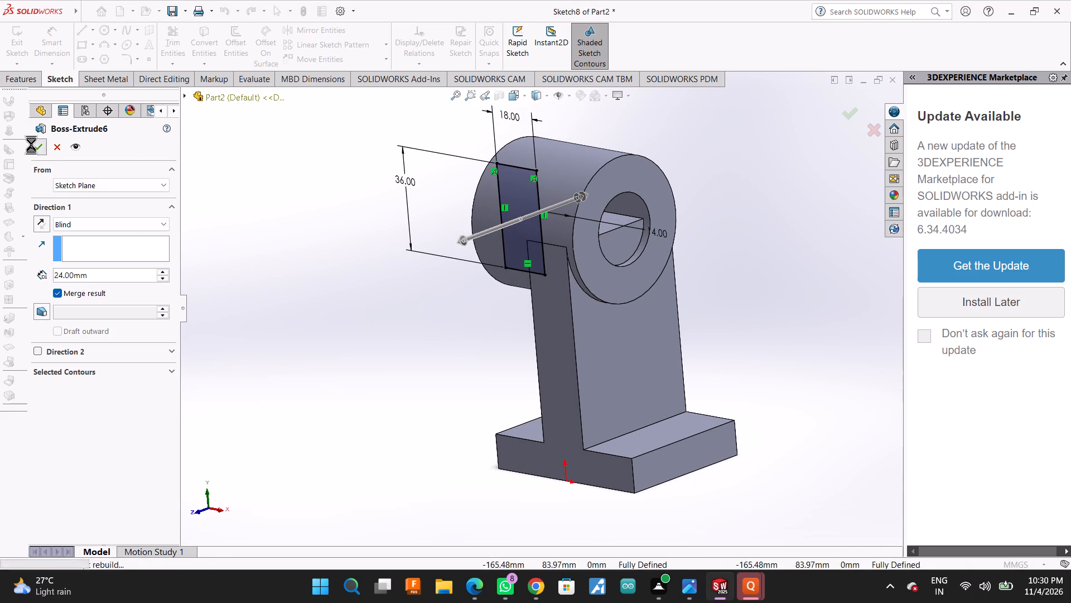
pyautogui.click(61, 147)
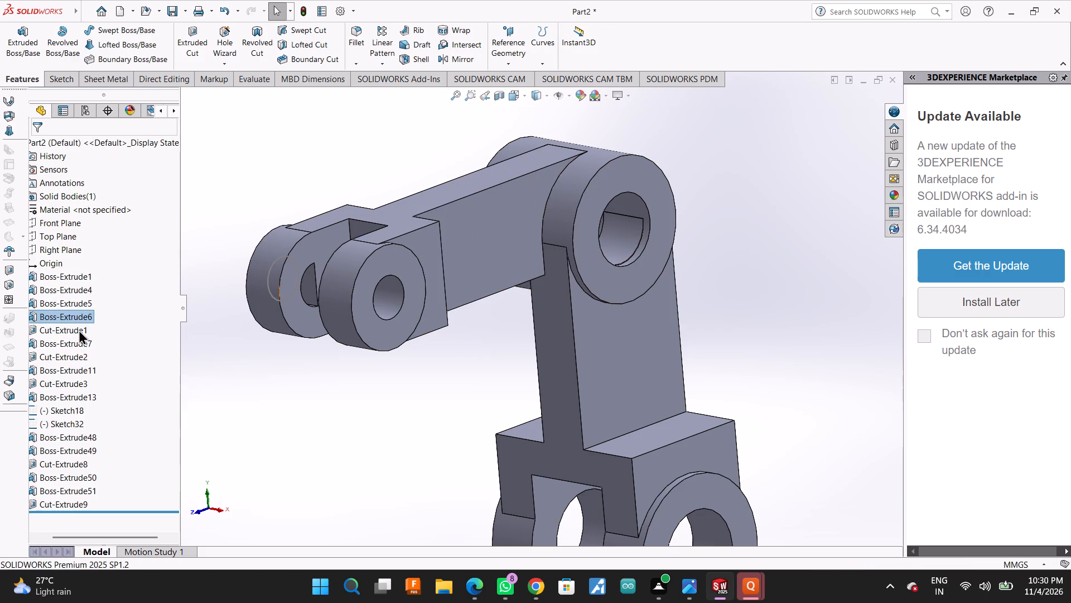
# Delete Boss-Extrude7, the fork block at the upper bar's end, together with its dependent lug and cut features.
pyautogui.rightClick(79, 344)
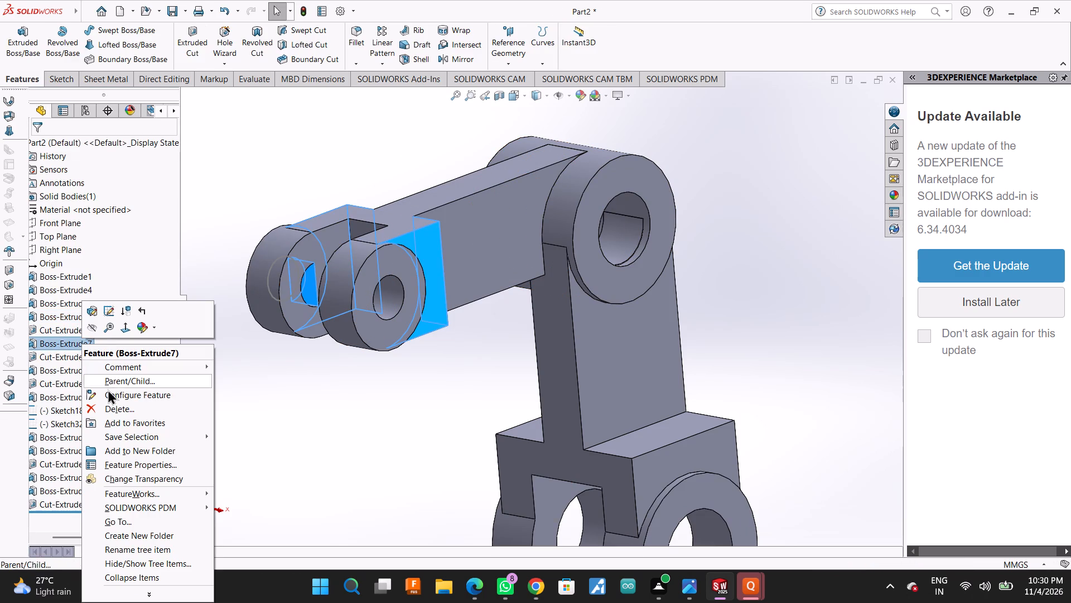
pyautogui.click(108, 403)
pyautogui.click(635, 219)
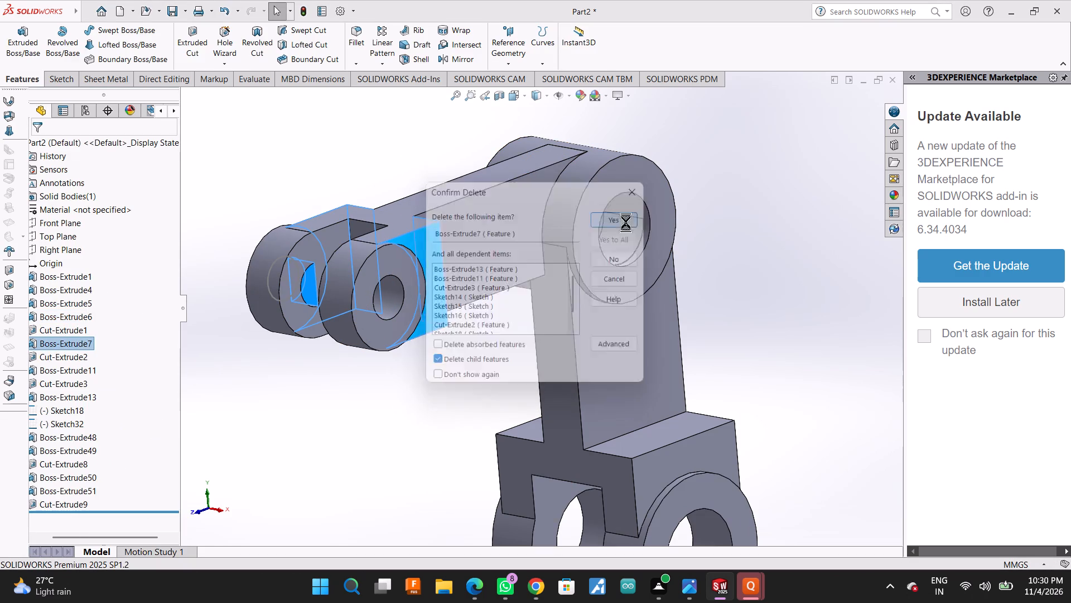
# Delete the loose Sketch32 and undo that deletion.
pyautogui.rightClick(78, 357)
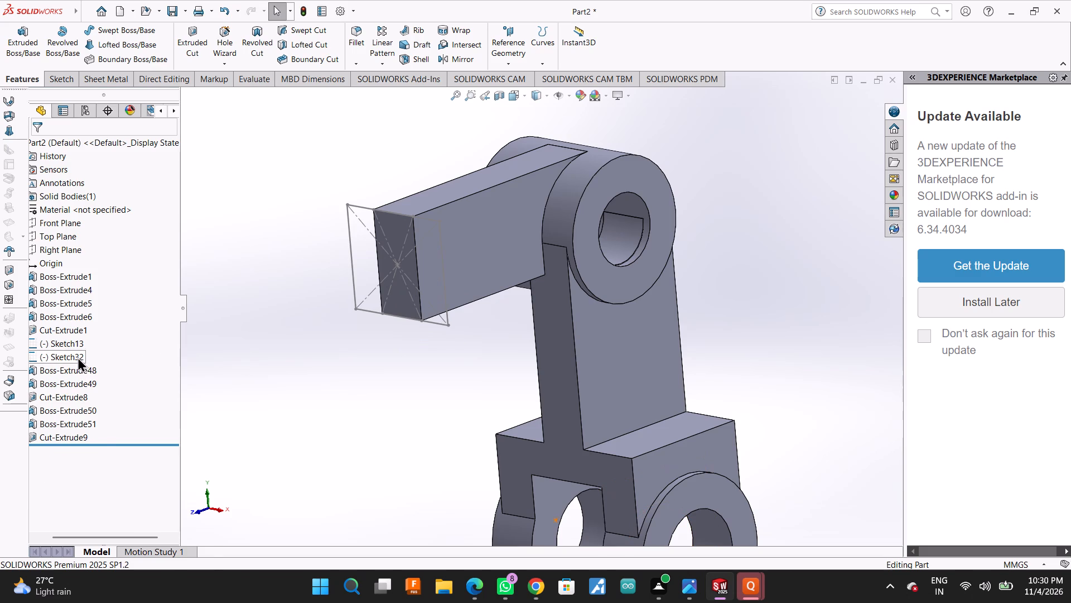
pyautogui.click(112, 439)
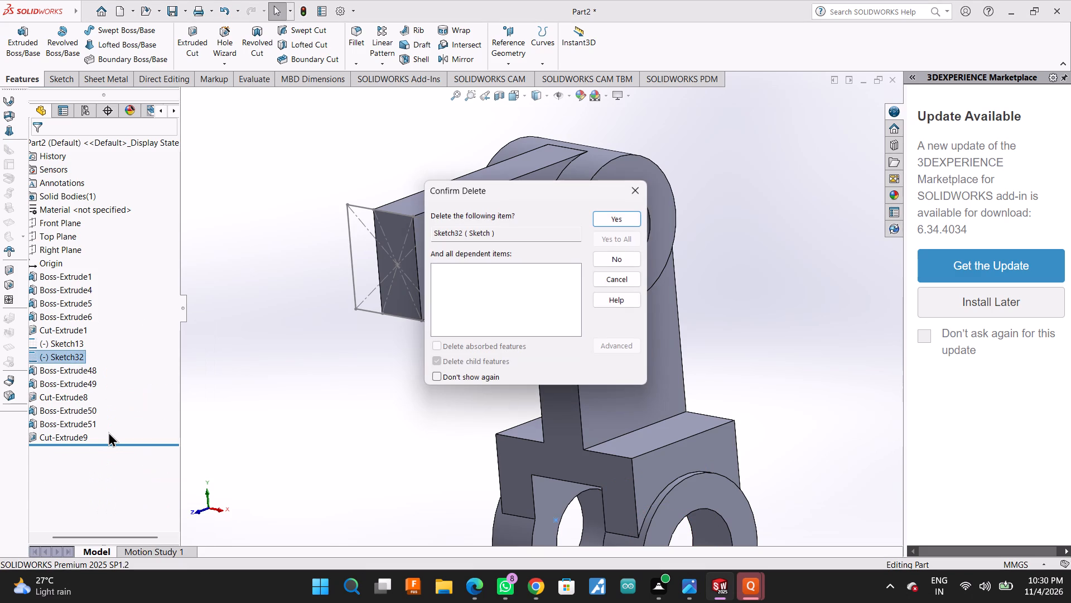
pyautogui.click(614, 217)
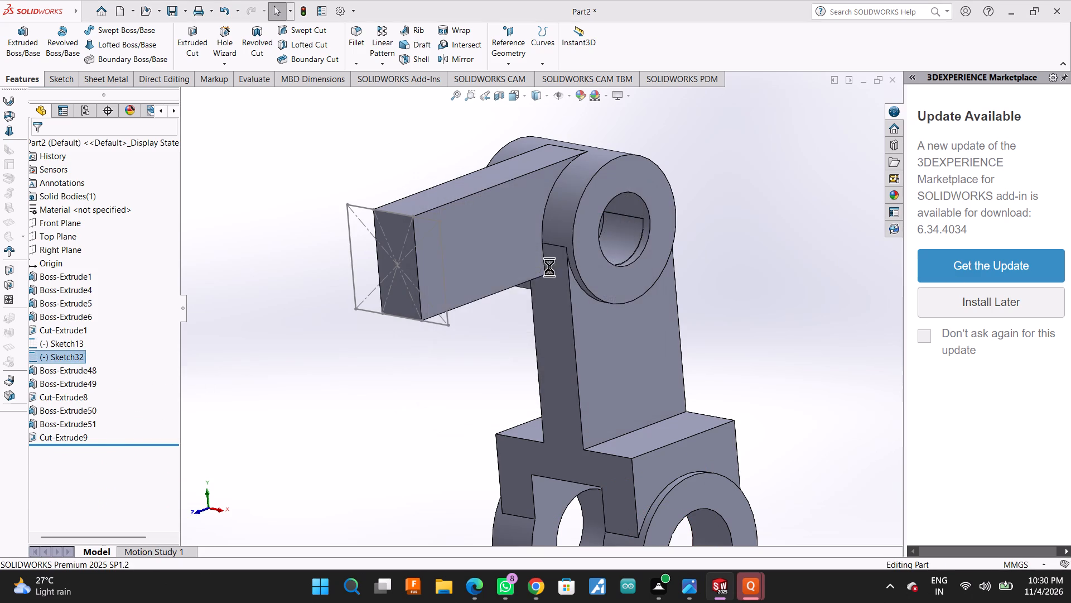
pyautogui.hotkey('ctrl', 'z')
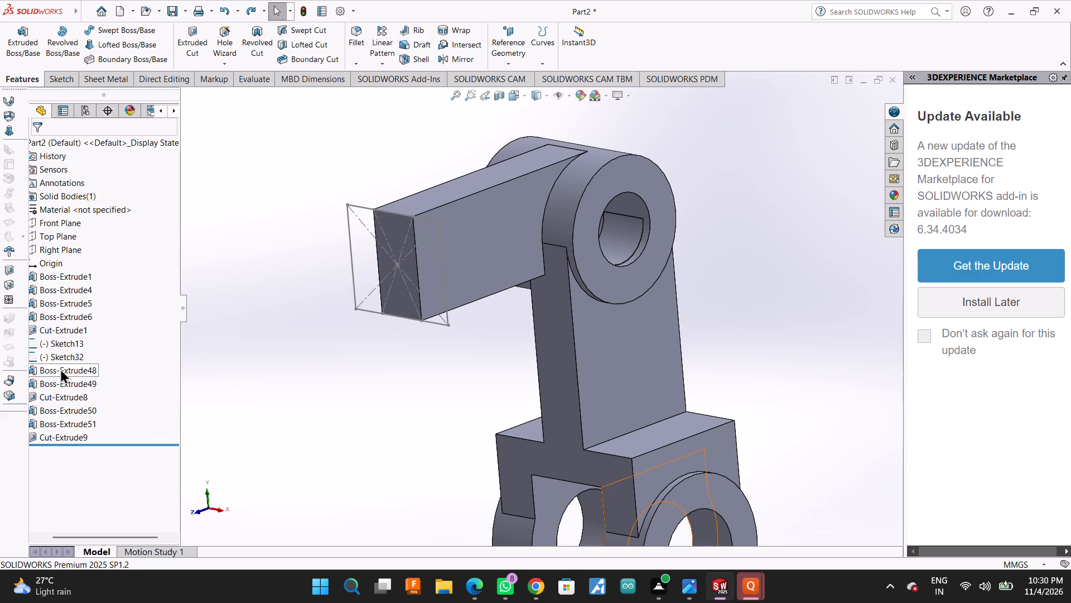
# Delete Sketch13, the leftover rectangle profile at the upper bar's free end.
pyautogui.click(44, 359)
pyautogui.click(45, 347)
pyautogui.rightClick(45, 347)
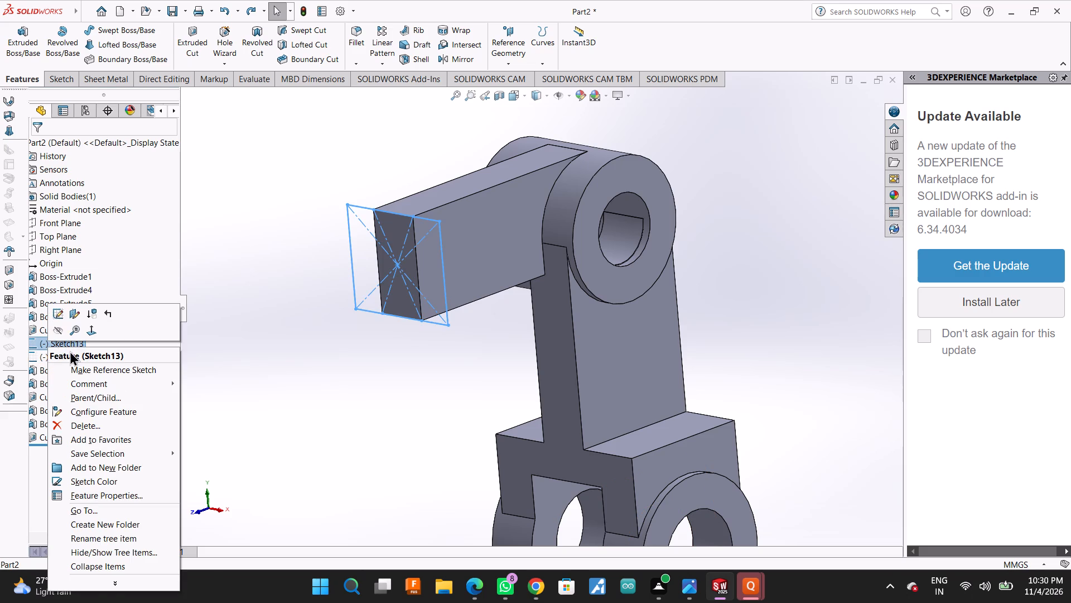
pyautogui.click(83, 427)
pyautogui.click(614, 217)
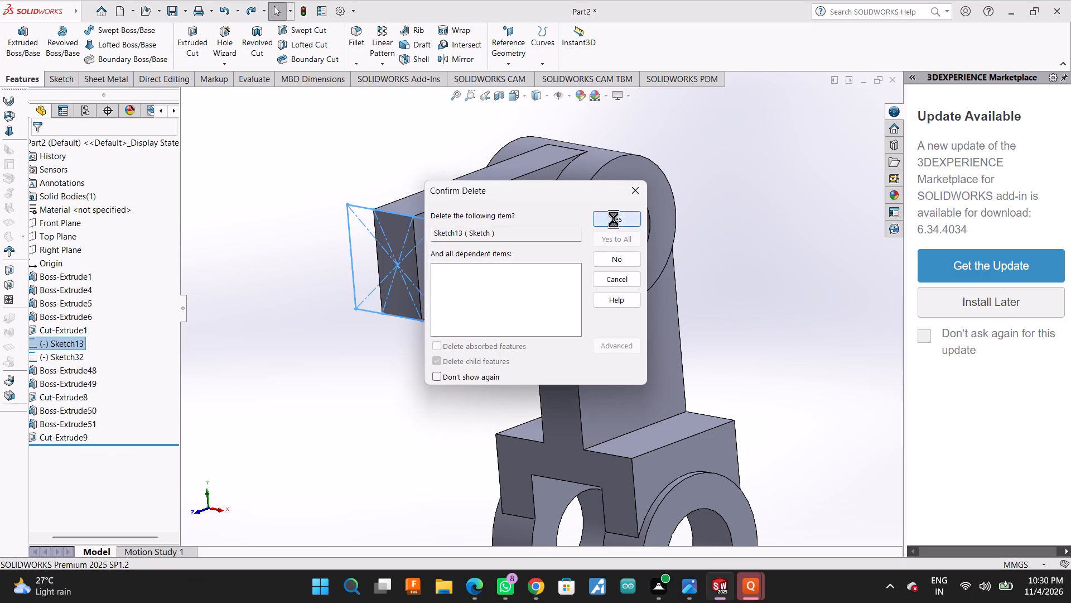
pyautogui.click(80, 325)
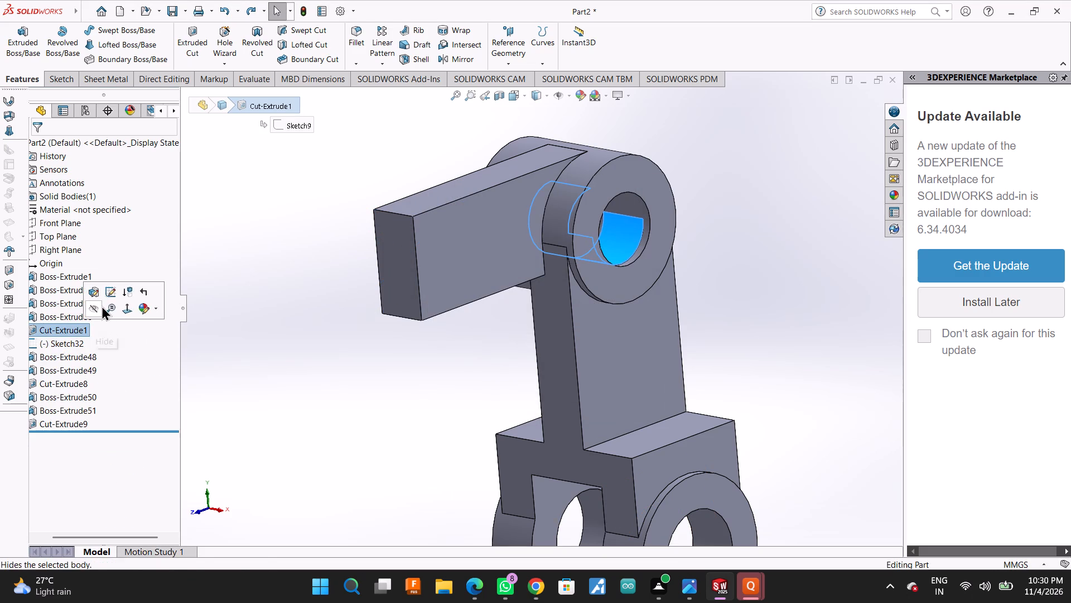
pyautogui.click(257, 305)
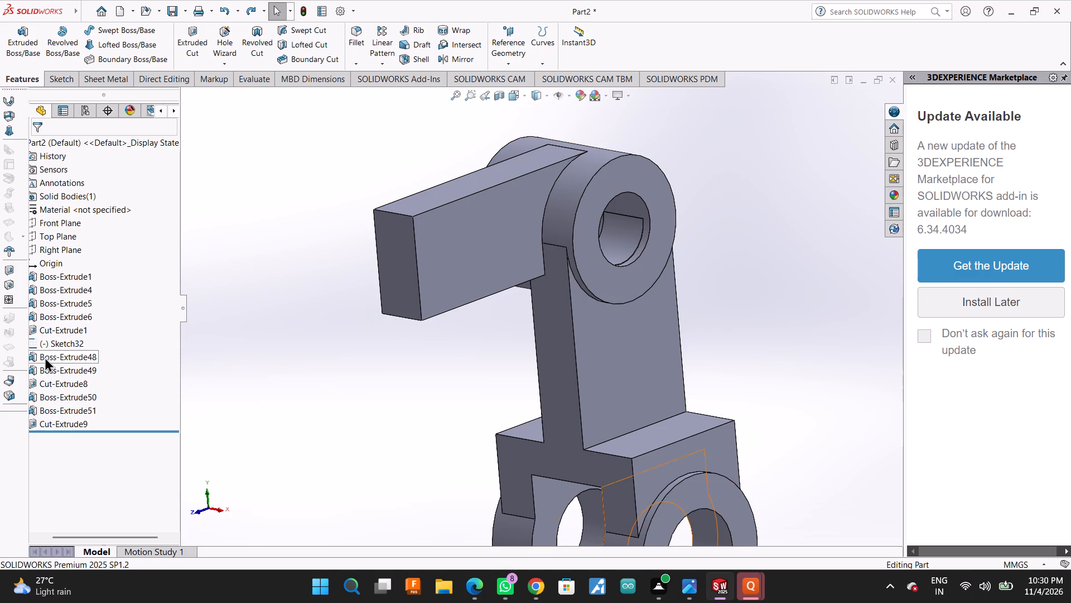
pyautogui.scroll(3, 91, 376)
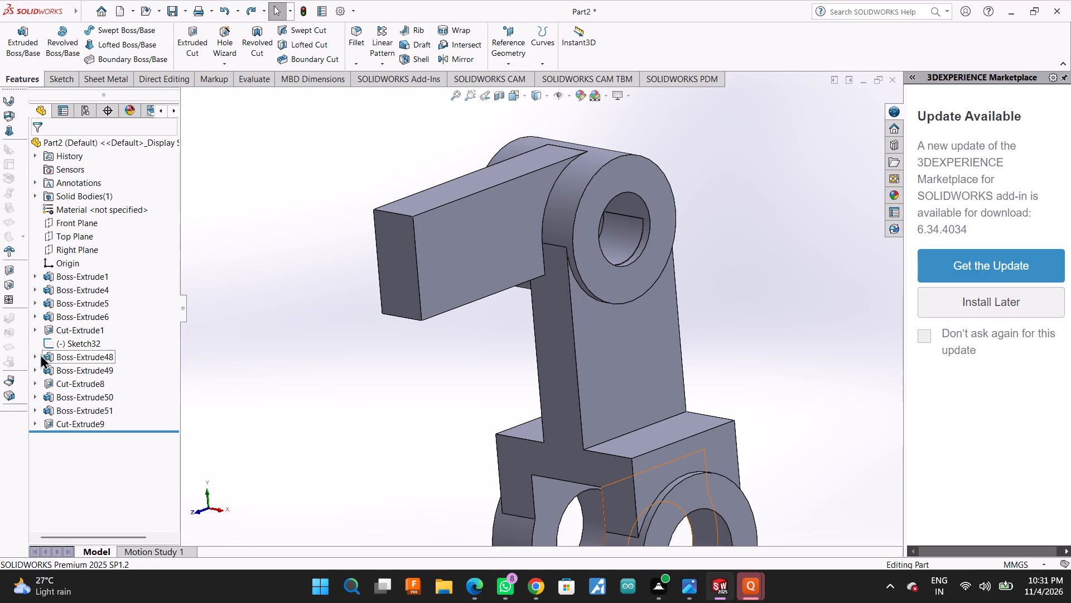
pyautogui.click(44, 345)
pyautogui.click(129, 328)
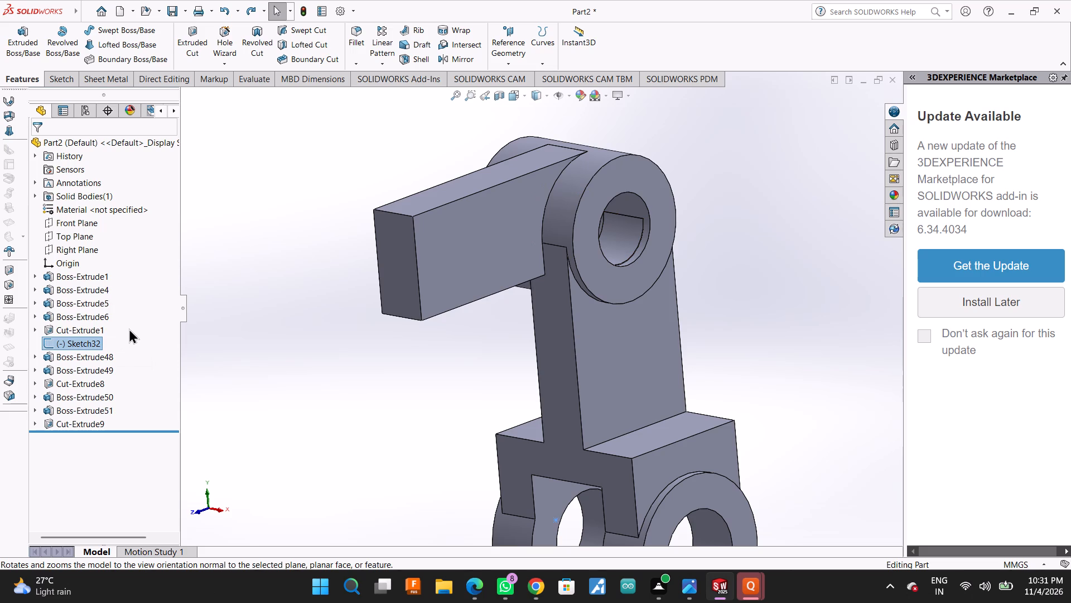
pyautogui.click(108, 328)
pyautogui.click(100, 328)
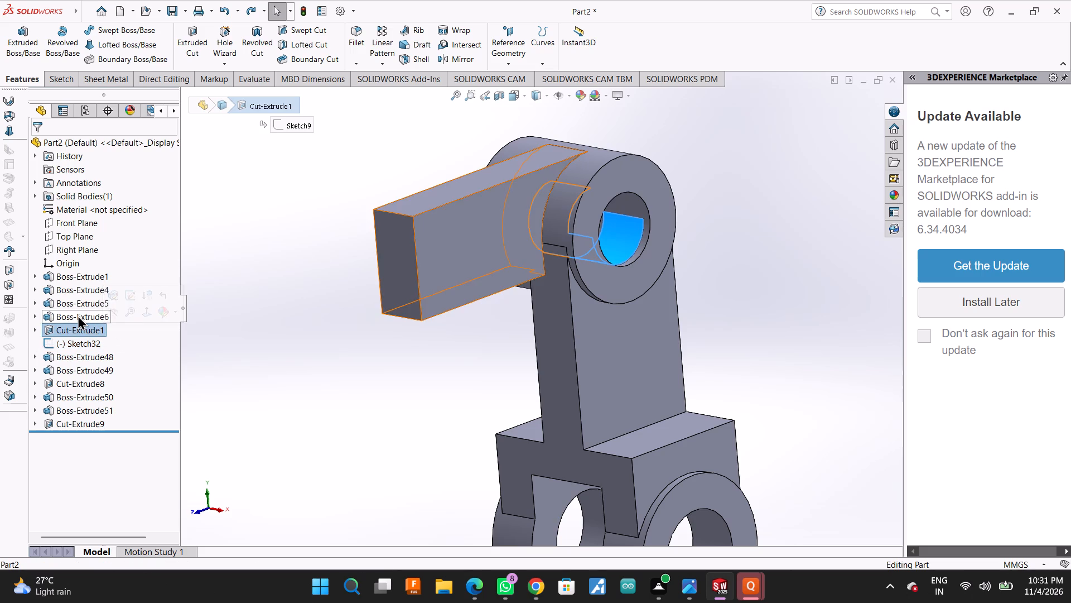
# Delete Boss-Extrude6, the upper arm bar, together with its dependent Cut-Extrude1 and Sketch9.
pyautogui.click(78, 315)
pyautogui.rightClick(72, 313)
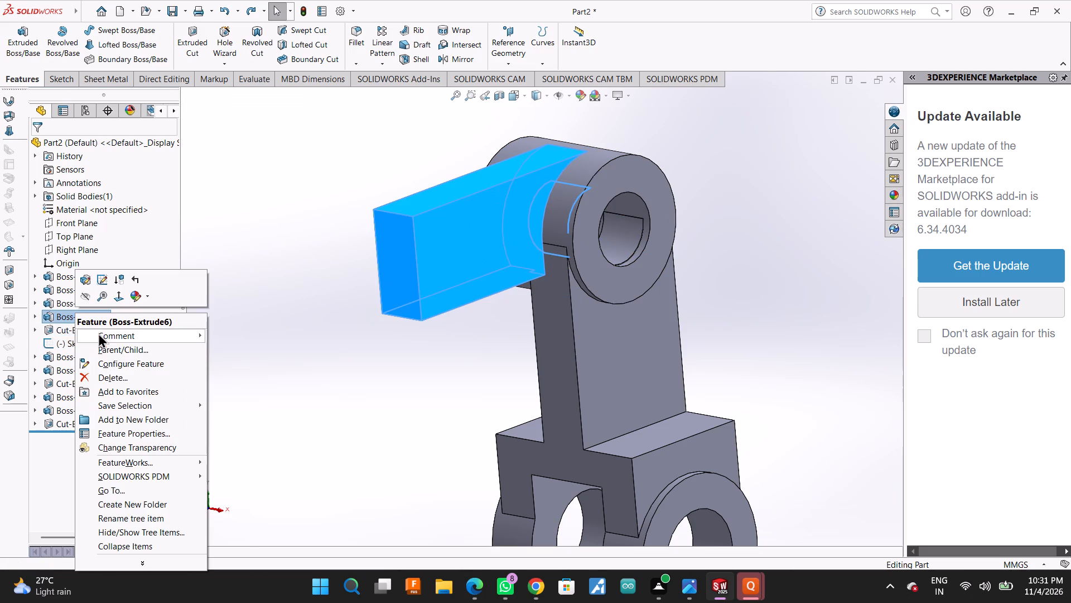
pyautogui.click(99, 373)
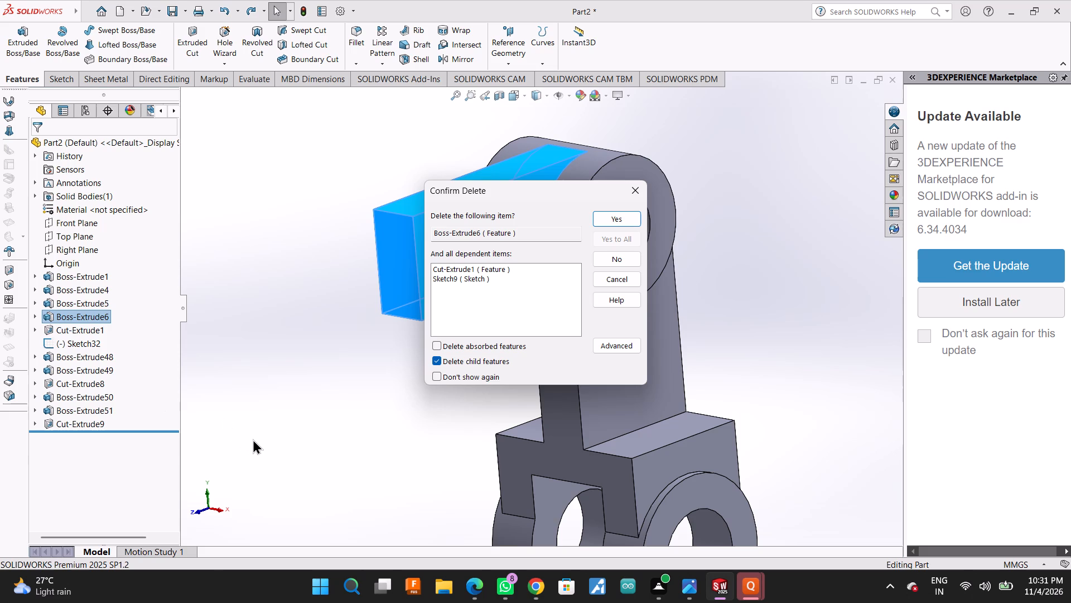
pyautogui.click(631, 212)
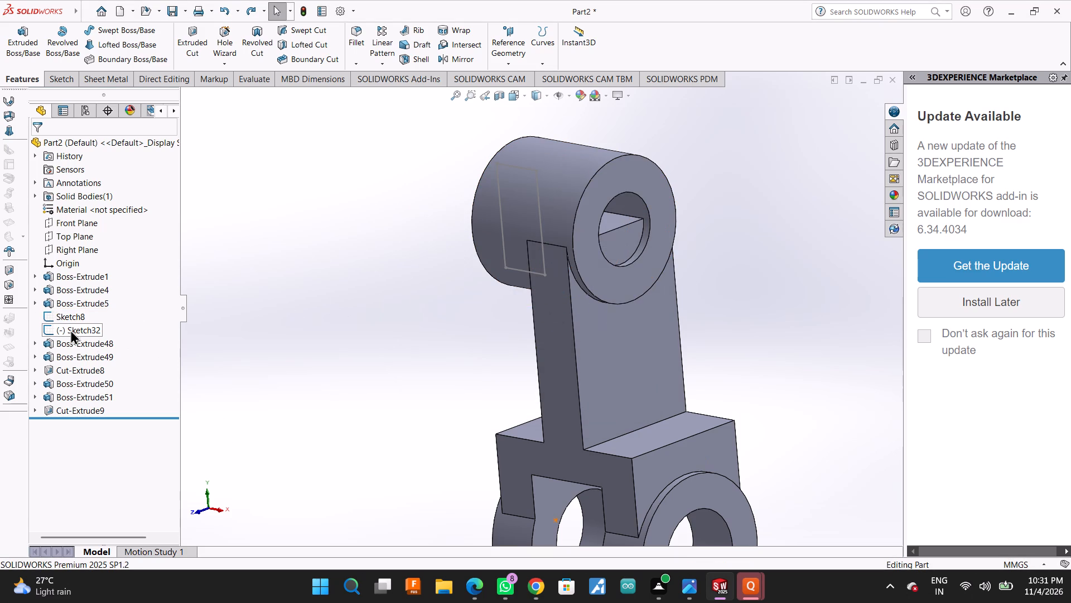
# Delete Sketch8, the leftover rectangular profile of the upper bar on the upper ring.
pyautogui.rightClick(72, 313)
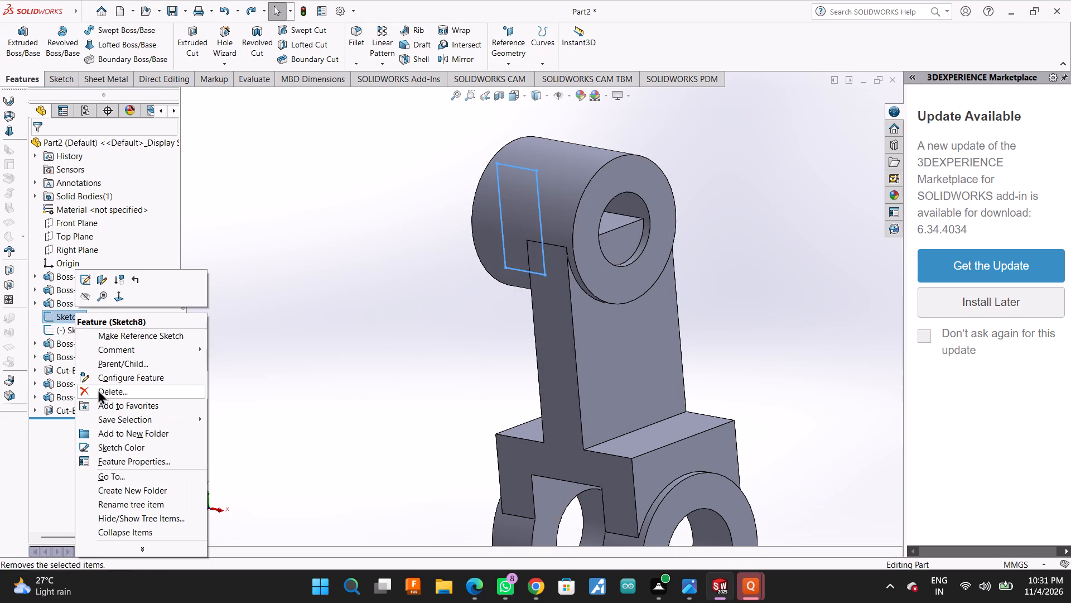
pyautogui.click(98, 389)
pyautogui.click(612, 224)
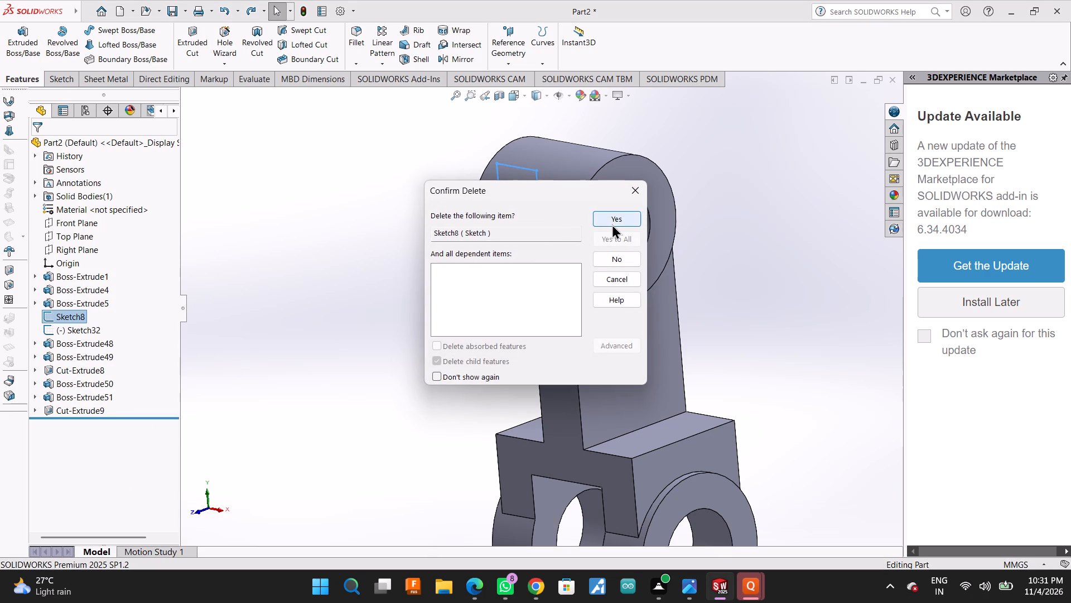
# Start a new sketch on the Front Plane, viewed normal to it.
pyautogui.scroll(2, 470, 322)
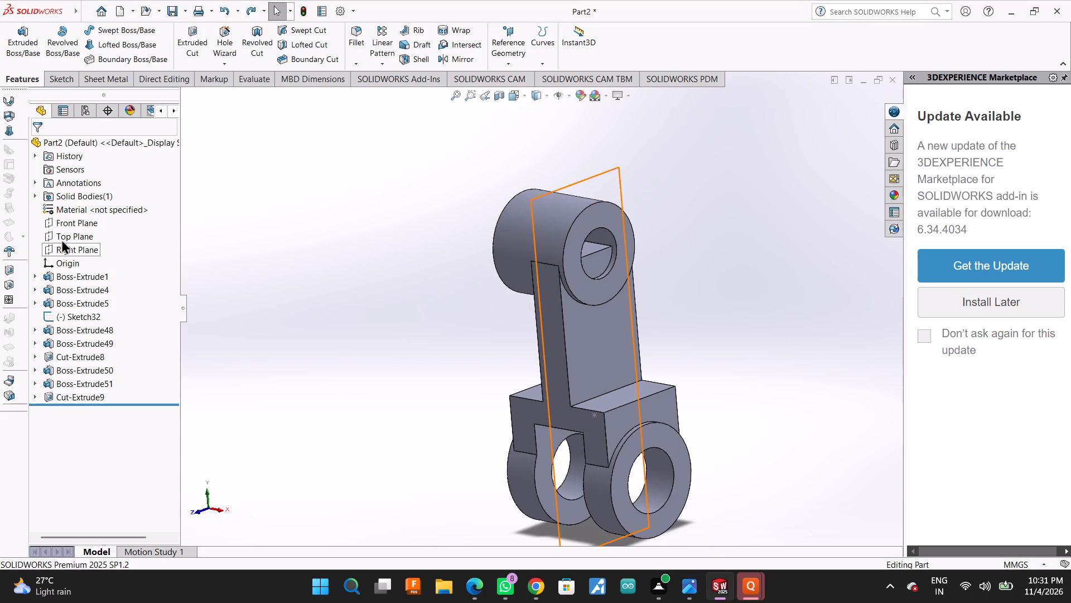
pyautogui.click(73, 218)
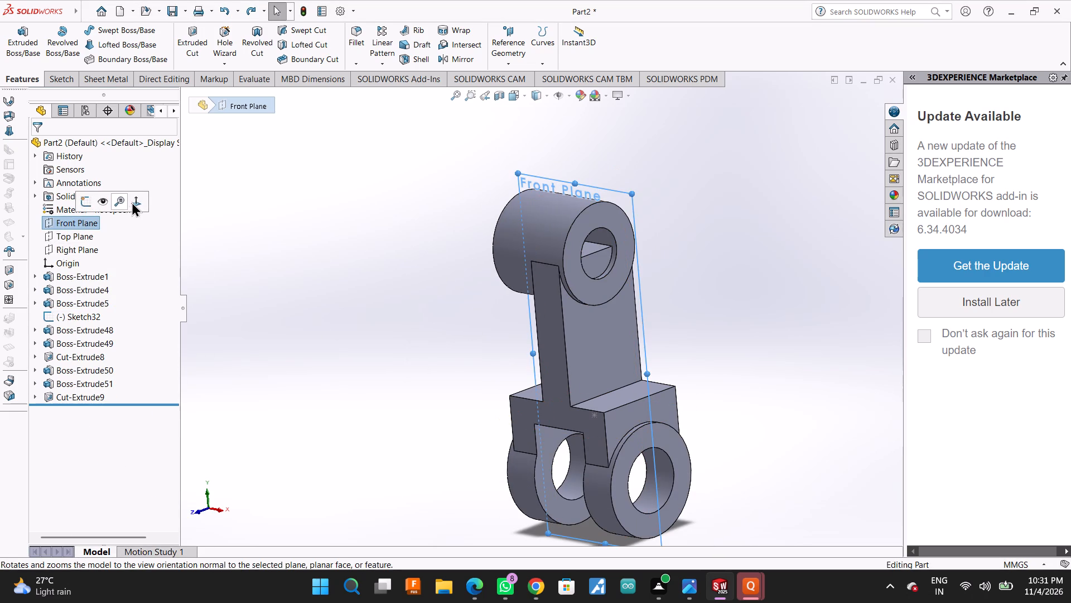
pyautogui.click(132, 202)
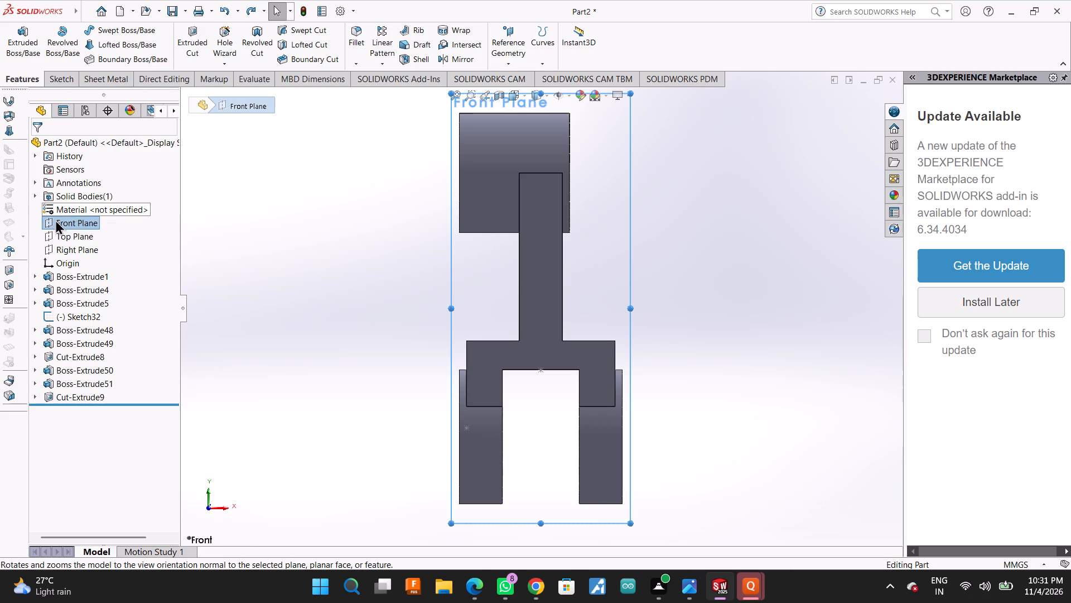
pyautogui.click(56, 223)
pyautogui.click(66, 211)
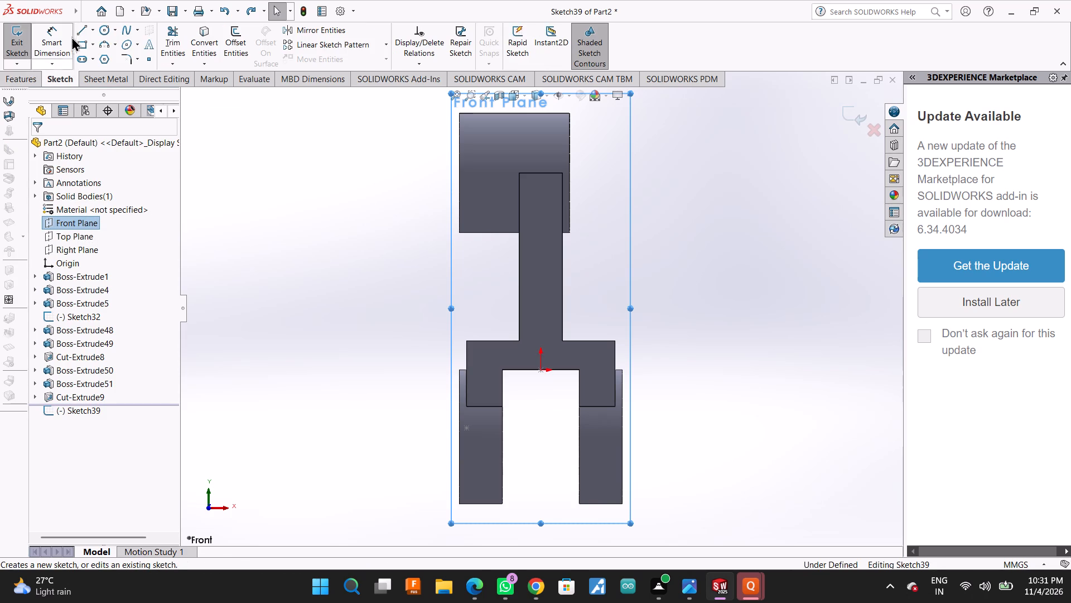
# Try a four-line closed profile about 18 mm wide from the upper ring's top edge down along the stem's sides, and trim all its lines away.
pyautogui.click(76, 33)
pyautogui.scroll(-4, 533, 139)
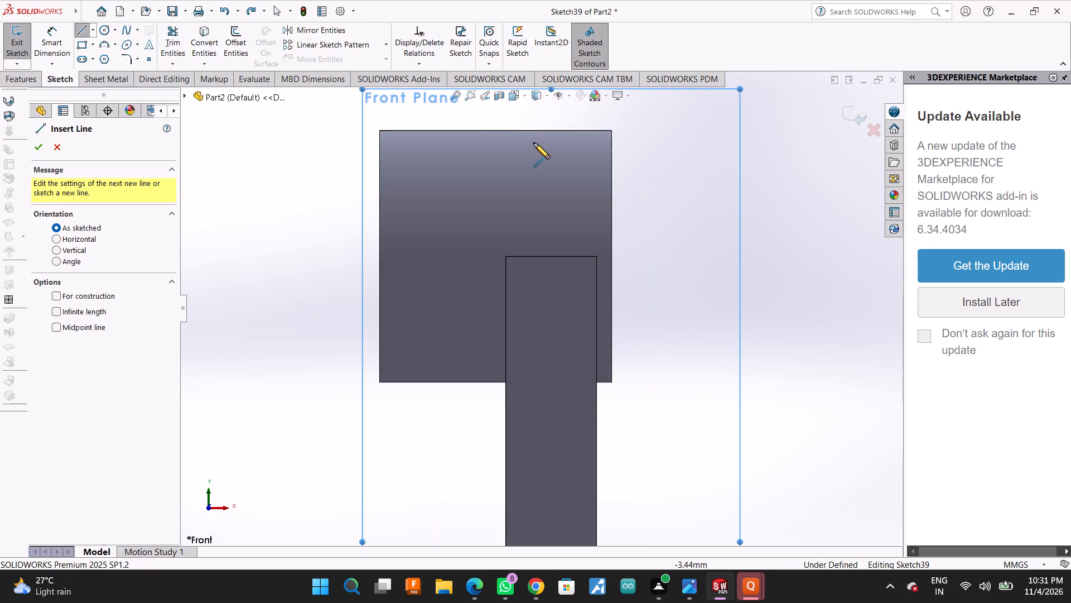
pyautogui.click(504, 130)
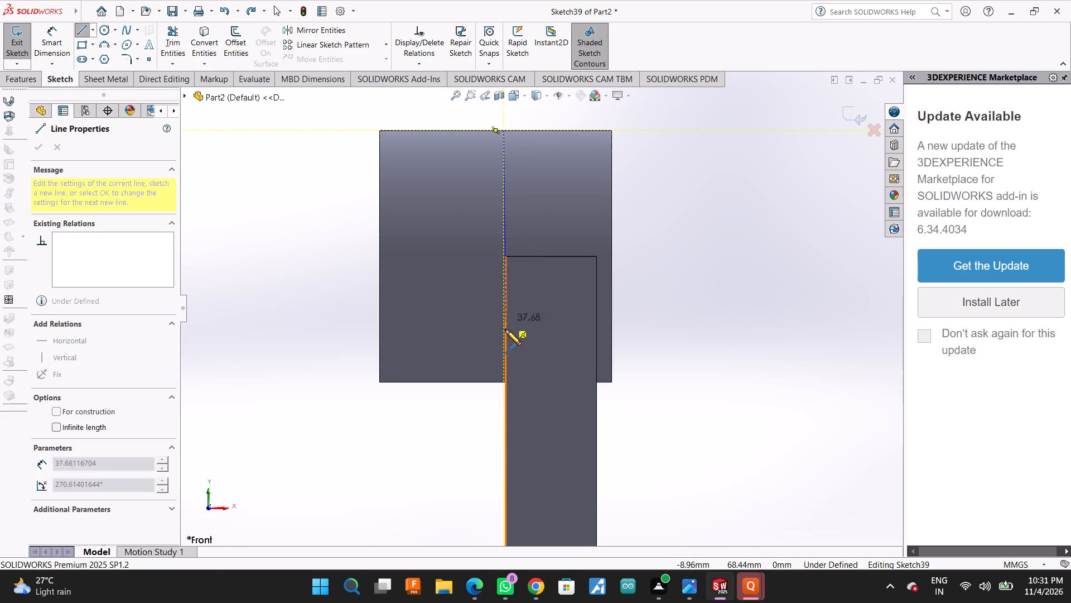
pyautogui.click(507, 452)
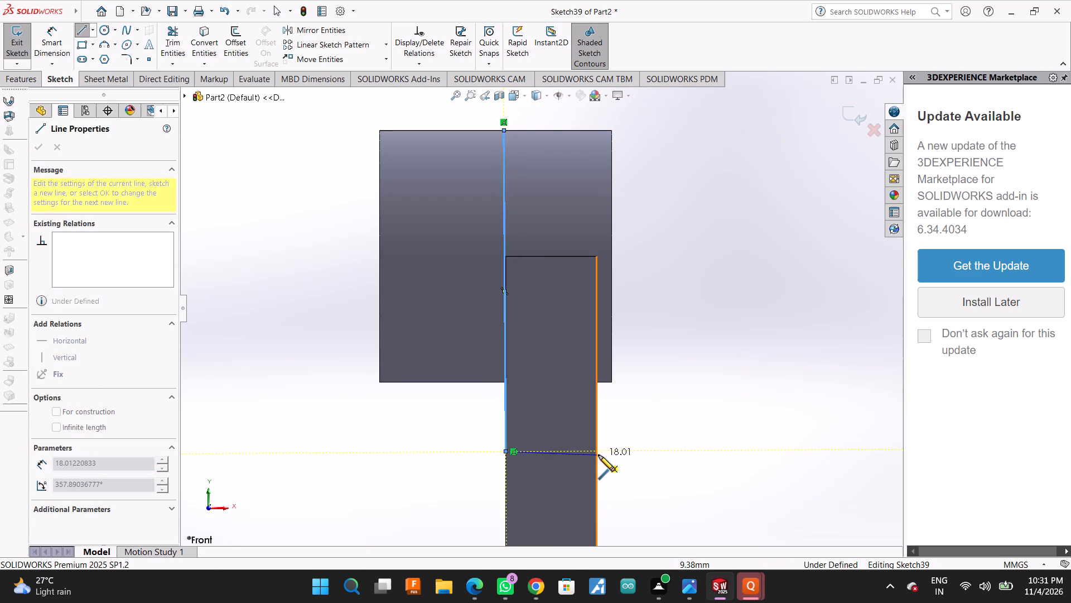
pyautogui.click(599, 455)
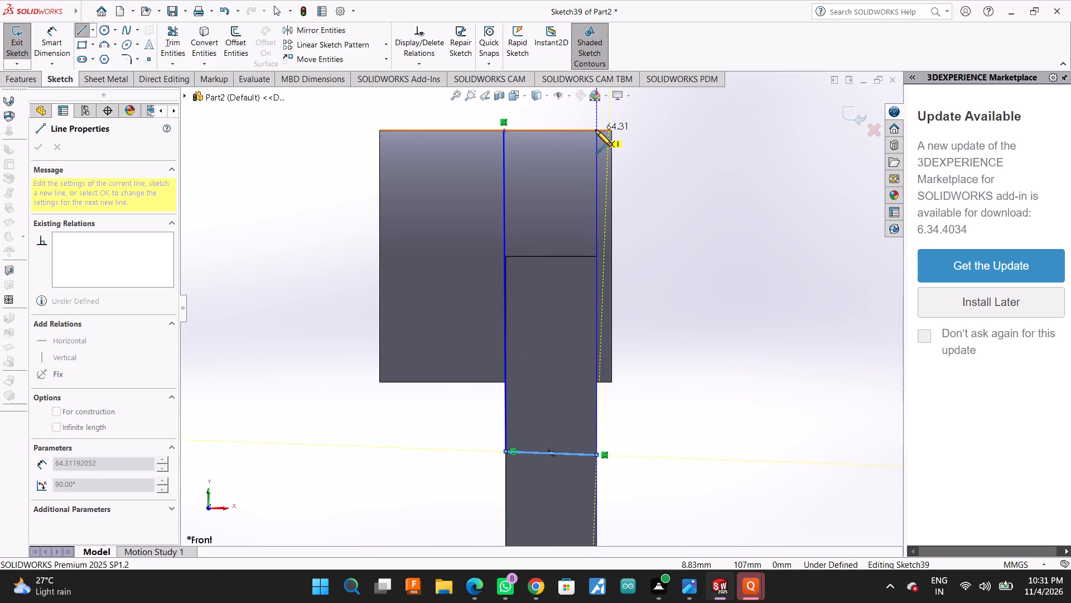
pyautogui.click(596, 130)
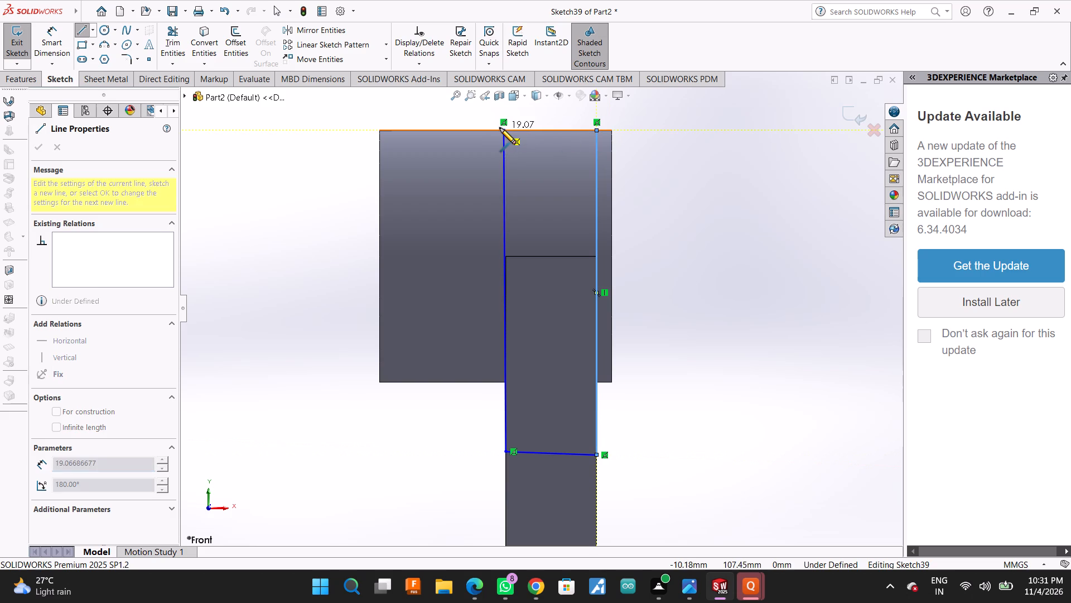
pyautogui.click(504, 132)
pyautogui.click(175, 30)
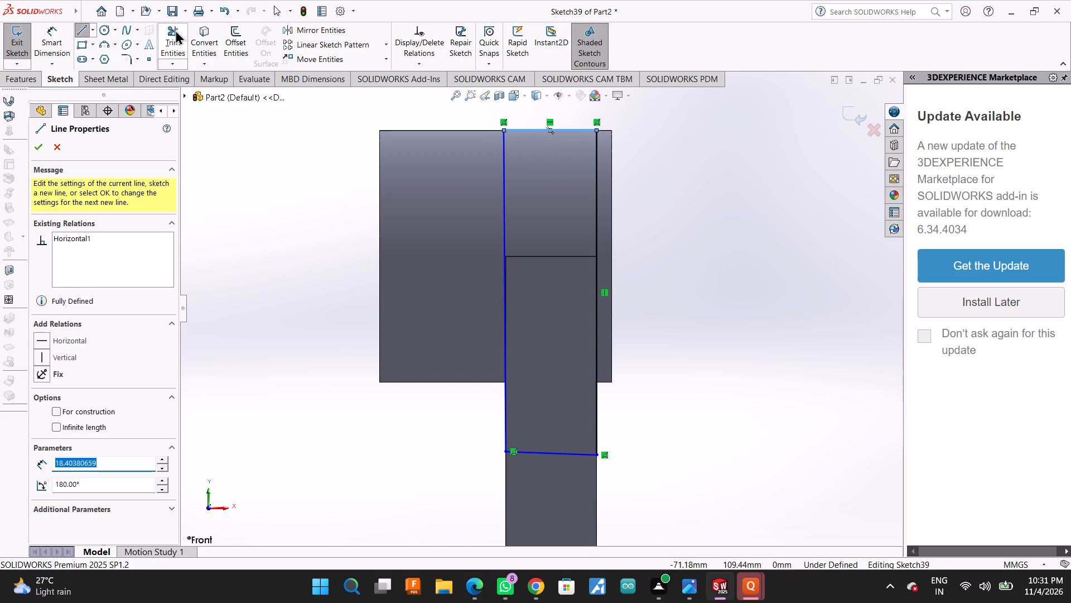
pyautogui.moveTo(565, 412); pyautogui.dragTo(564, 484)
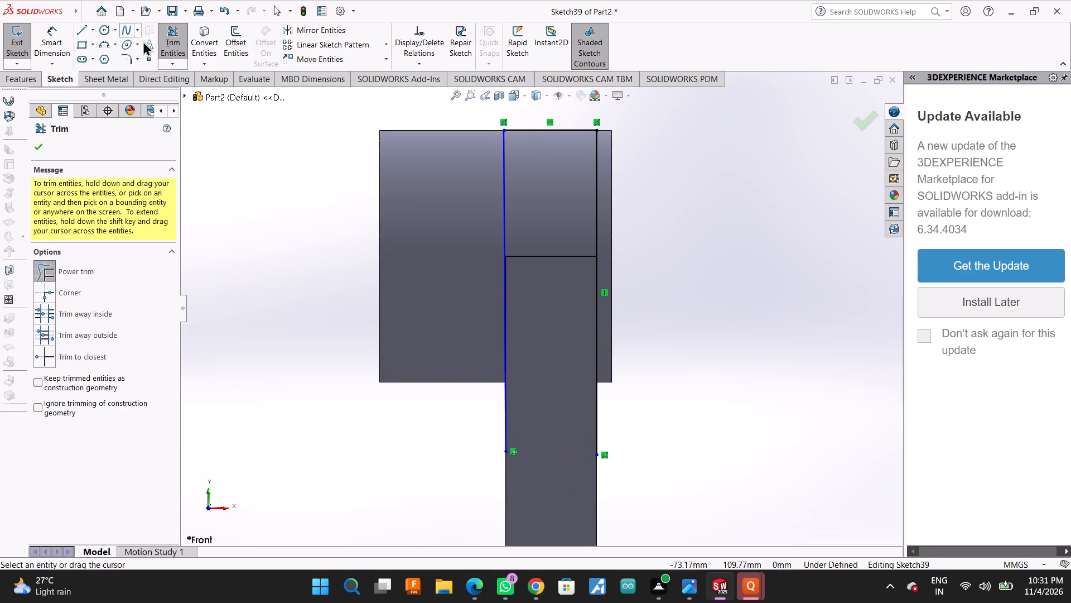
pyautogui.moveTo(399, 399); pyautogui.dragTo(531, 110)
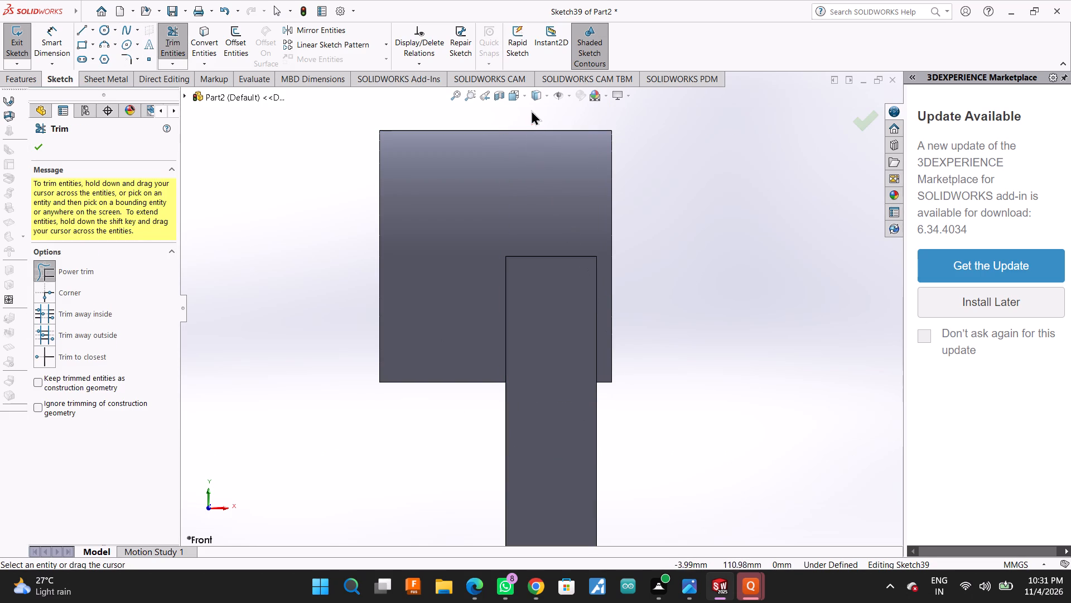
# Sketch a vertical line about 64 mm long from the upper ring's top edge to below the ring, just left of the stem.
pyautogui.click(76, 31)
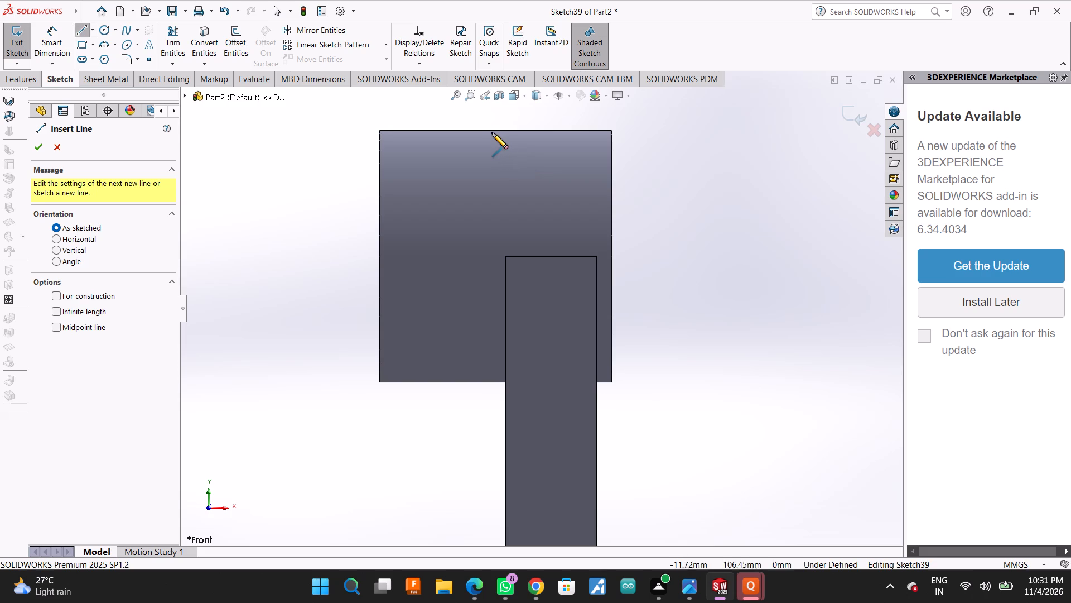
pyautogui.click(486, 128)
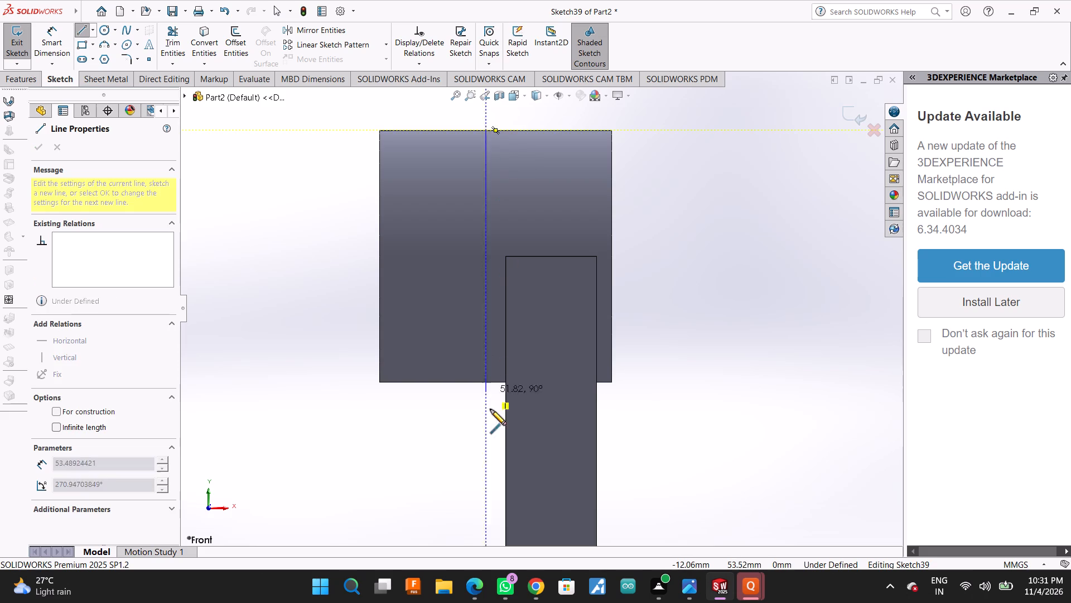
pyautogui.click(485, 452)
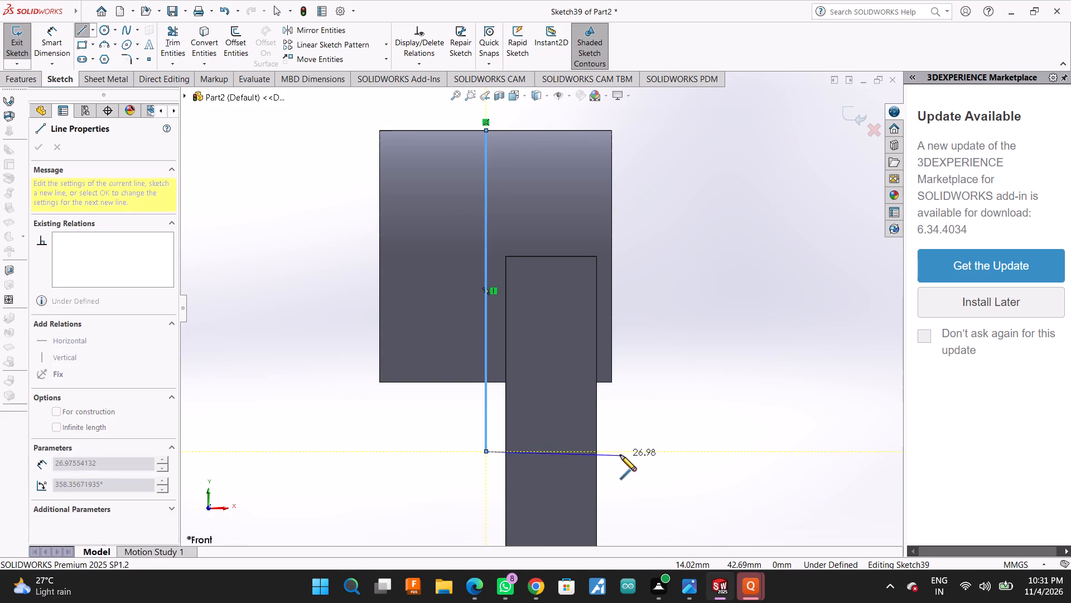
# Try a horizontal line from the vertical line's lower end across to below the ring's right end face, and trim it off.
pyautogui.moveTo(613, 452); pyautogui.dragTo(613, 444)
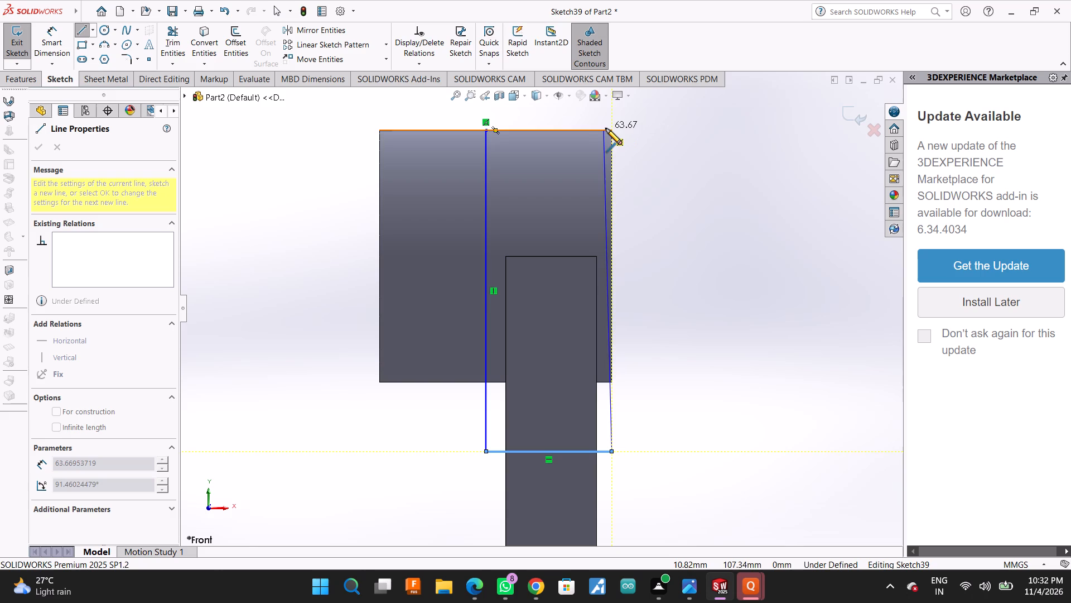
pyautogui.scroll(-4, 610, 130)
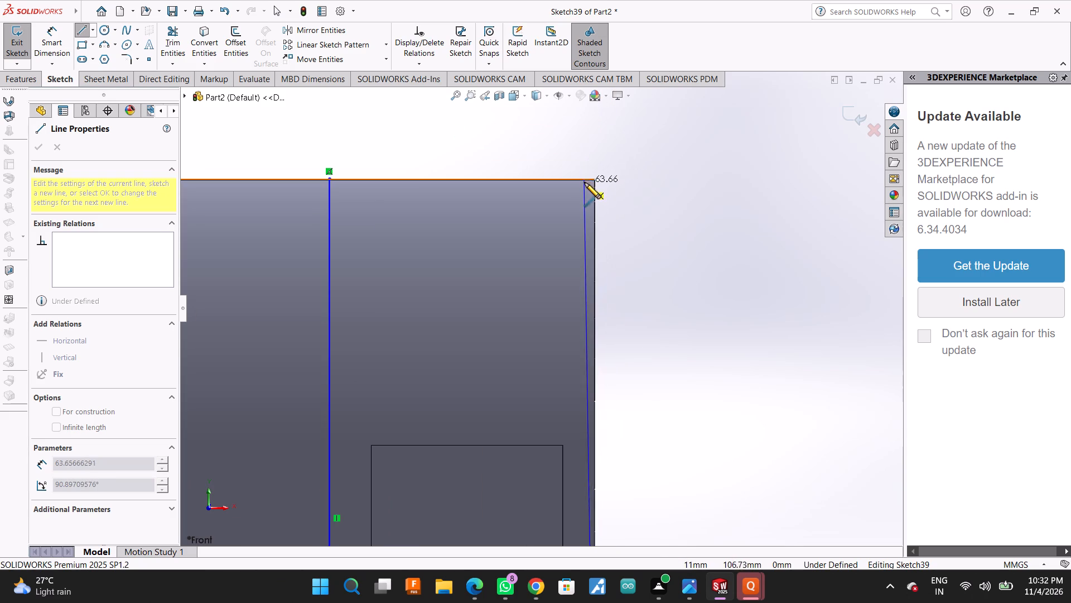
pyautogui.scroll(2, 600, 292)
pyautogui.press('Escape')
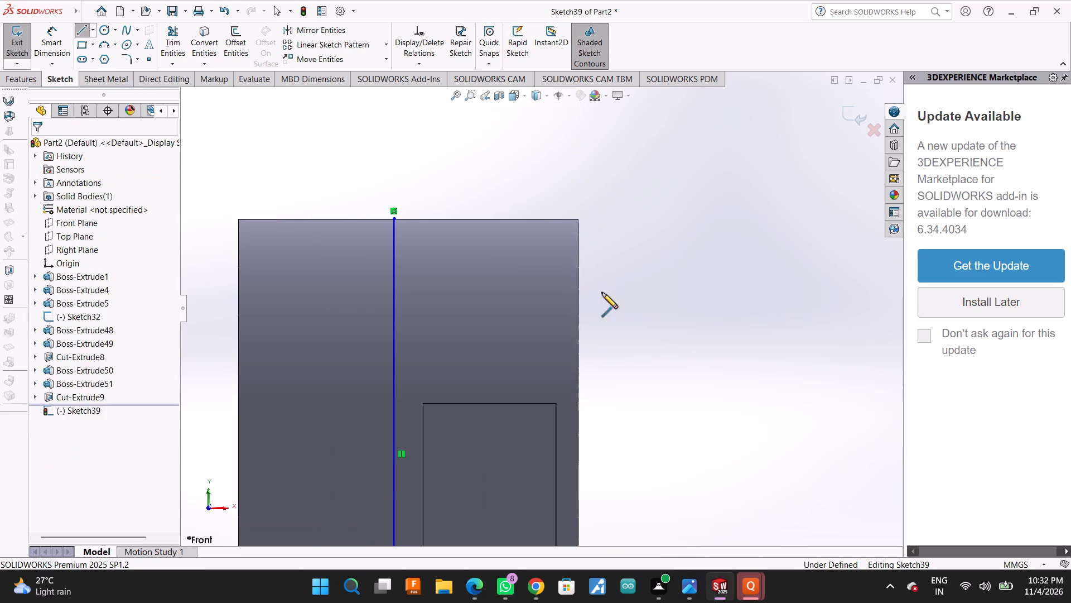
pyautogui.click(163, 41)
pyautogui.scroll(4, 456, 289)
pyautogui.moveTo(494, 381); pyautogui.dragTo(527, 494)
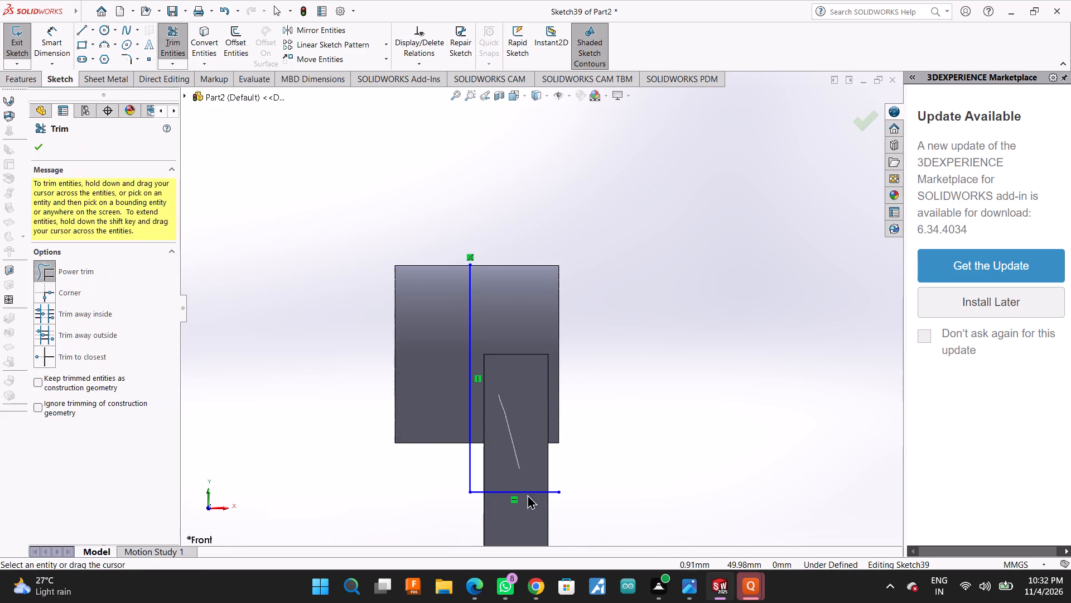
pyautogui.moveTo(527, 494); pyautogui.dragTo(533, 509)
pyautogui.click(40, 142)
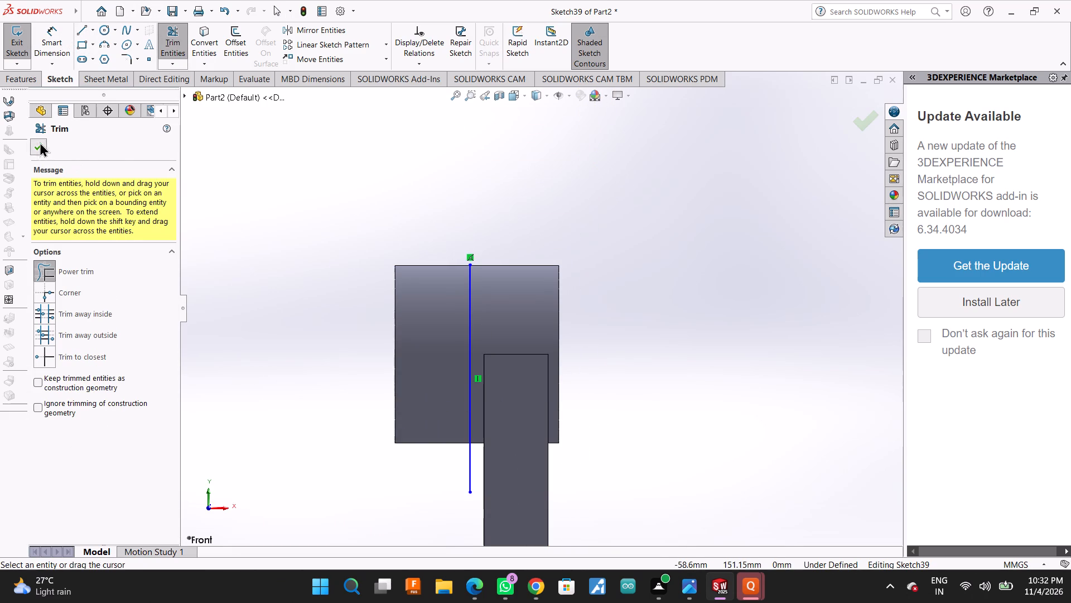
# Complete the rectangle over the upper ring with bottom, right and top lines, about 19 mm wide, closing it at the vertical line's top end.
pyautogui.click(80, 26)
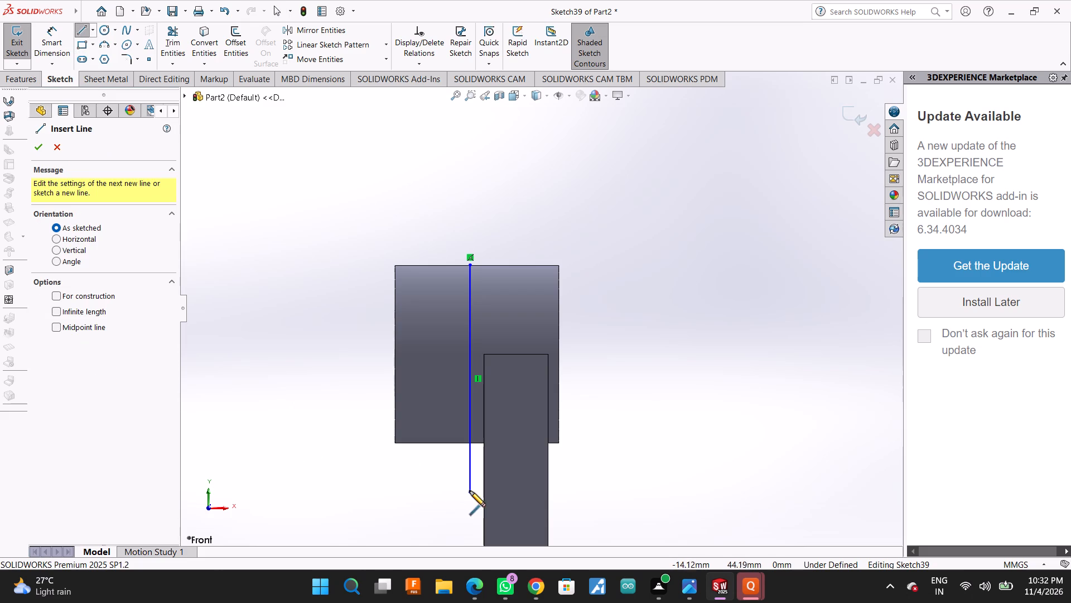
pyautogui.click(469, 492)
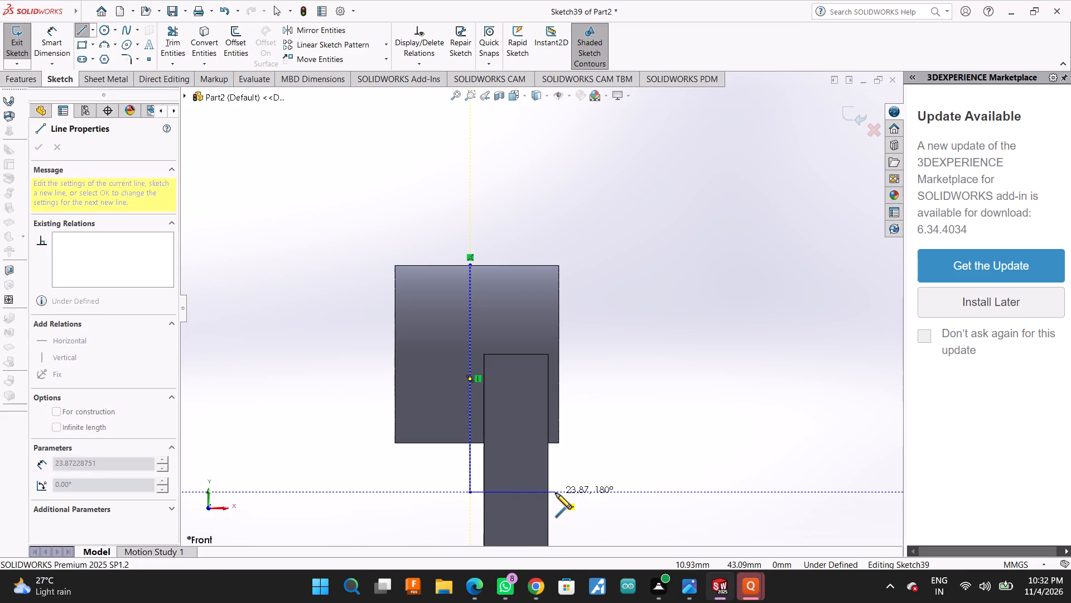
pyautogui.click(538, 495)
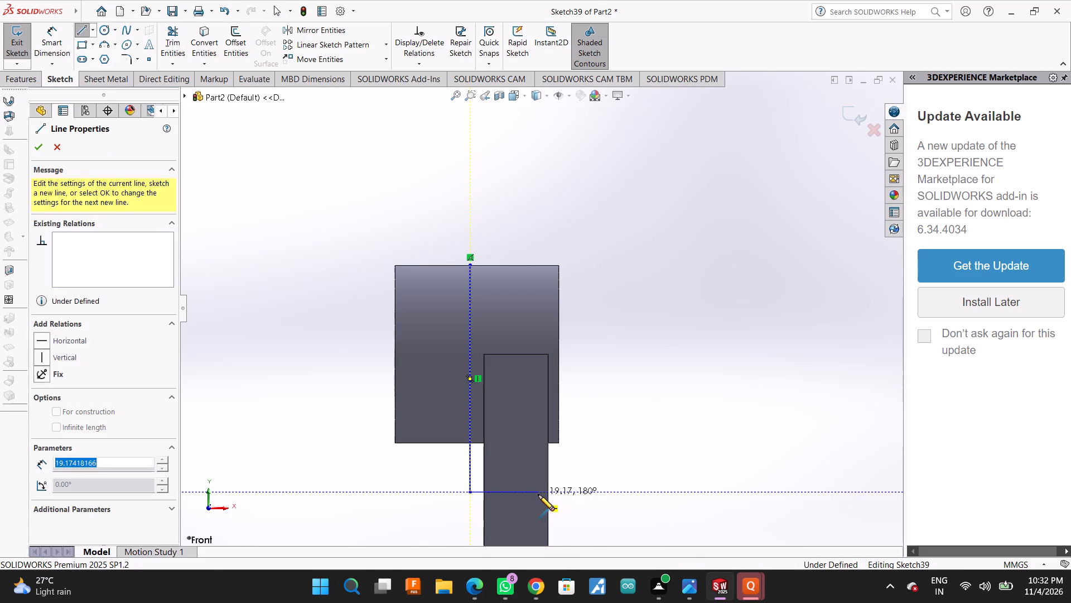
pyautogui.click(535, 265)
pyautogui.click(469, 266)
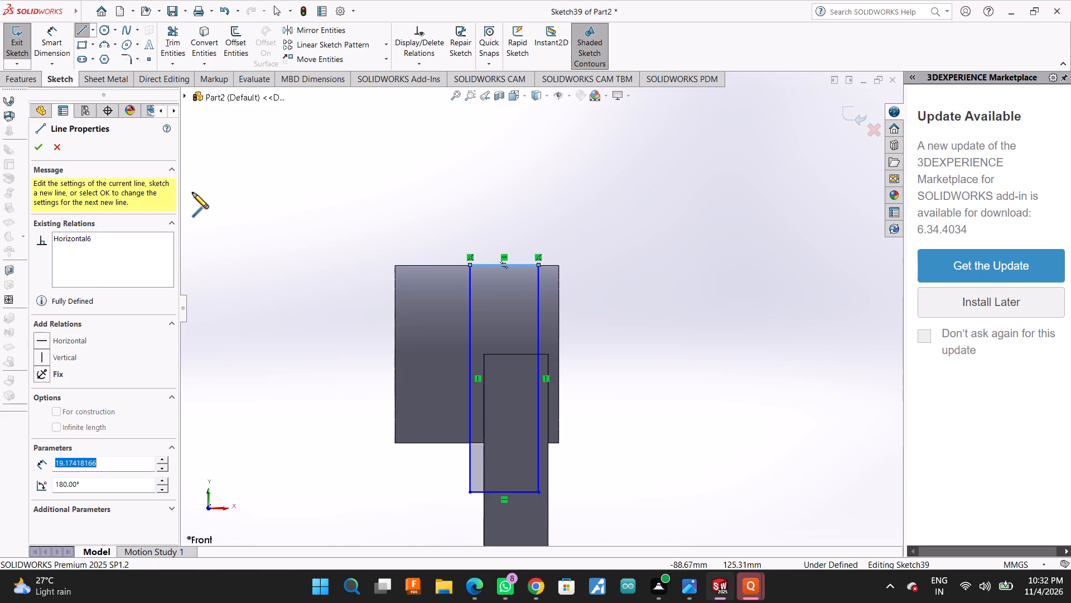
pyautogui.click(37, 155)
pyautogui.click(38, 152)
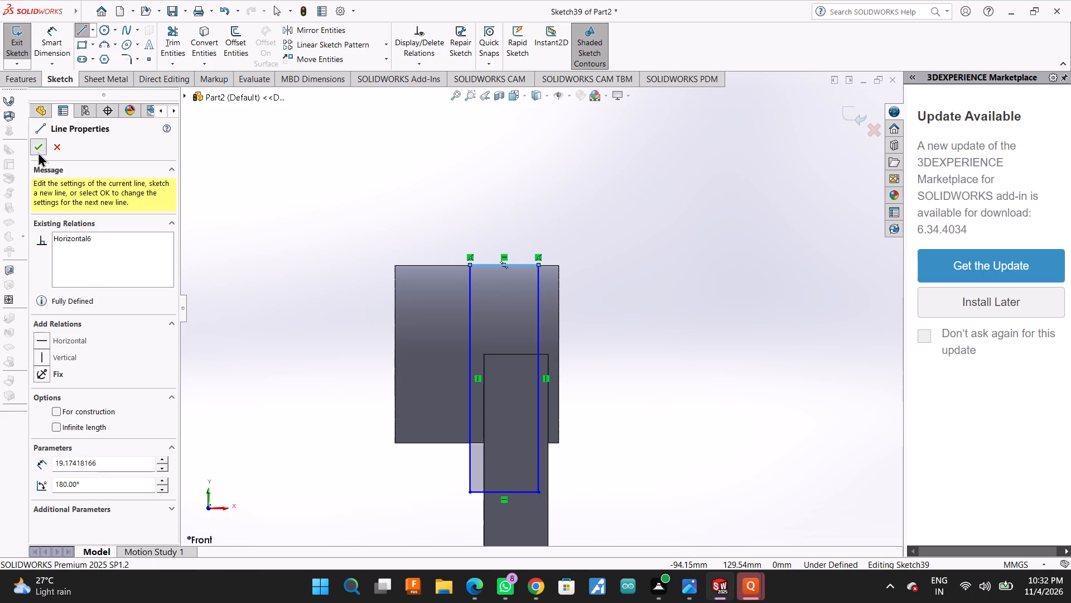
pyautogui.click(40, 152)
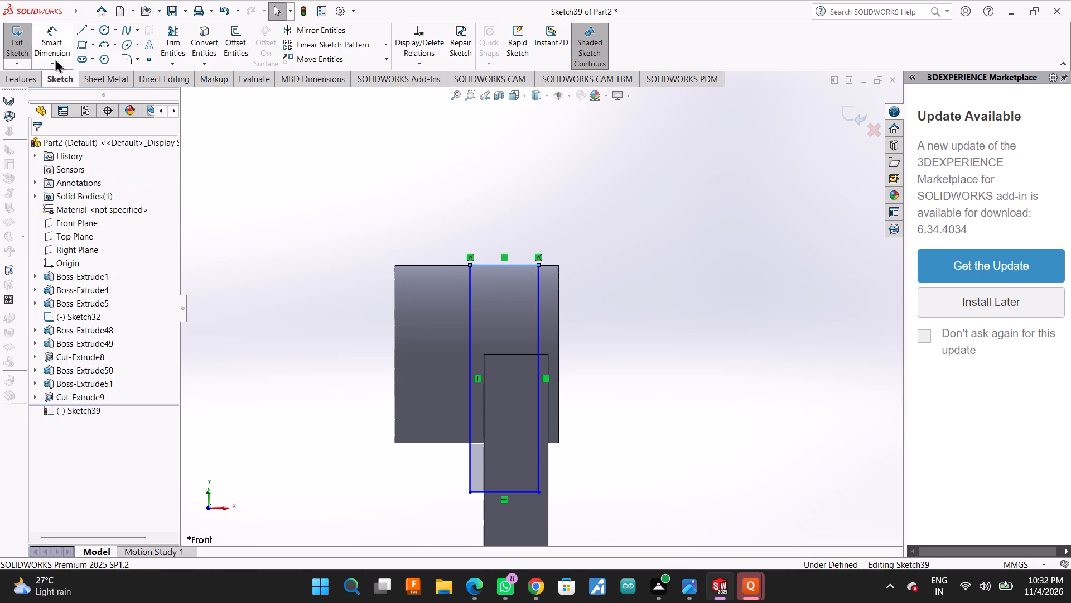
# Dimension the rectangle's left vertical side to 50 mm.
pyautogui.click(54, 46)
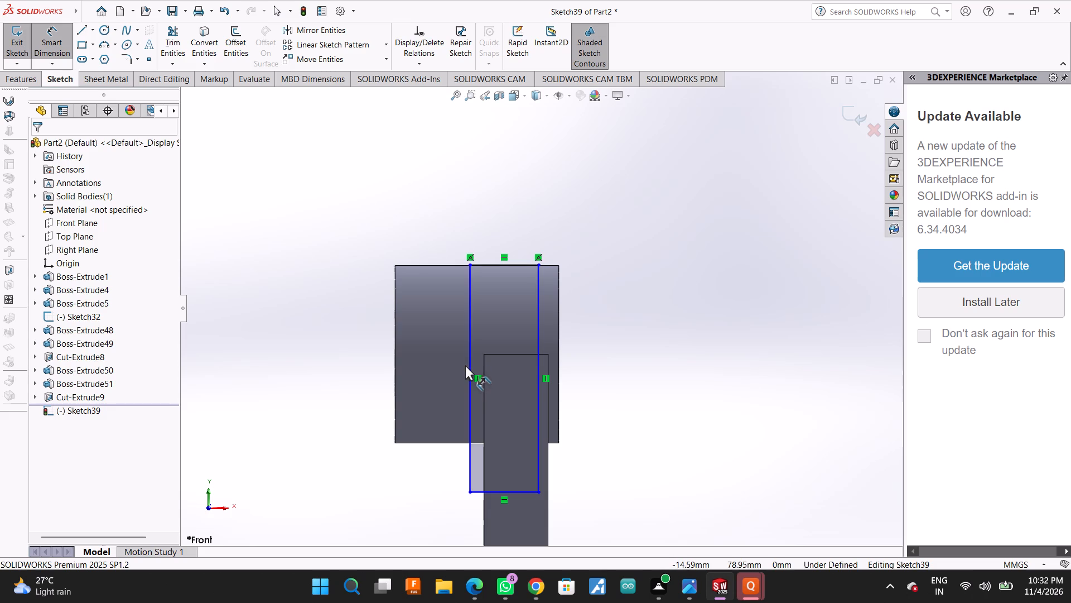
pyautogui.click(469, 366)
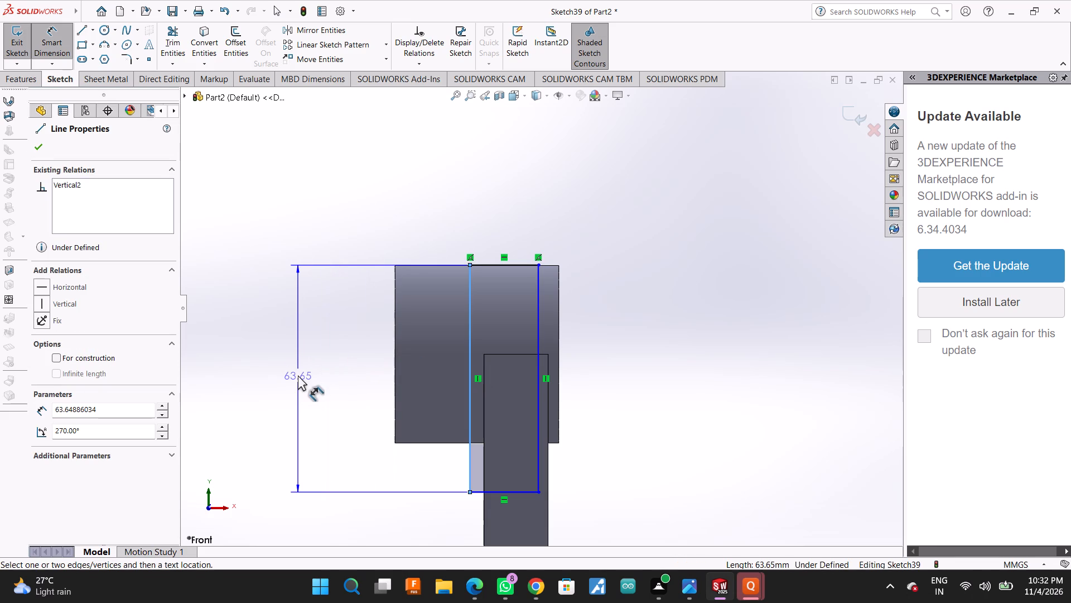
pyautogui.click(298, 375)
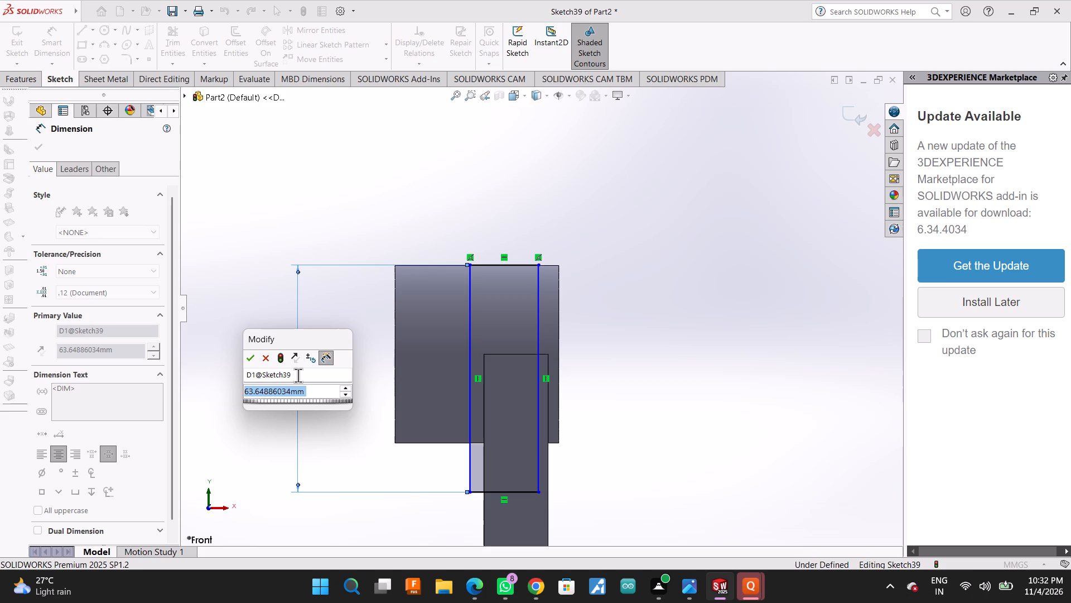
pyautogui.write('50')
pyautogui.press('Return')
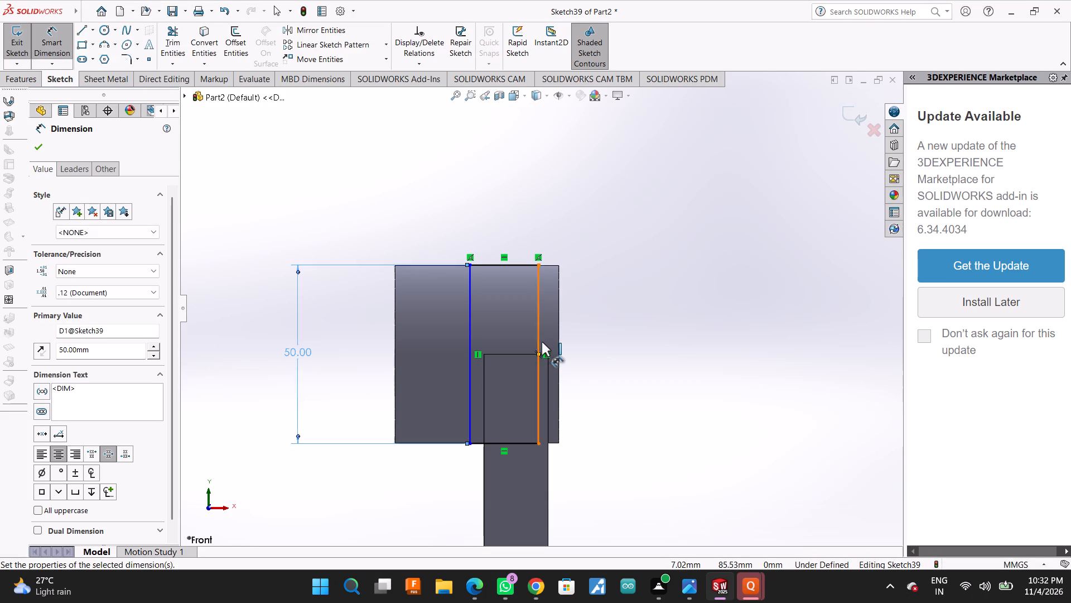
# Dimension the rectangle's right side 14 mm from the upper ring's right end face.
pyautogui.click(538, 308)
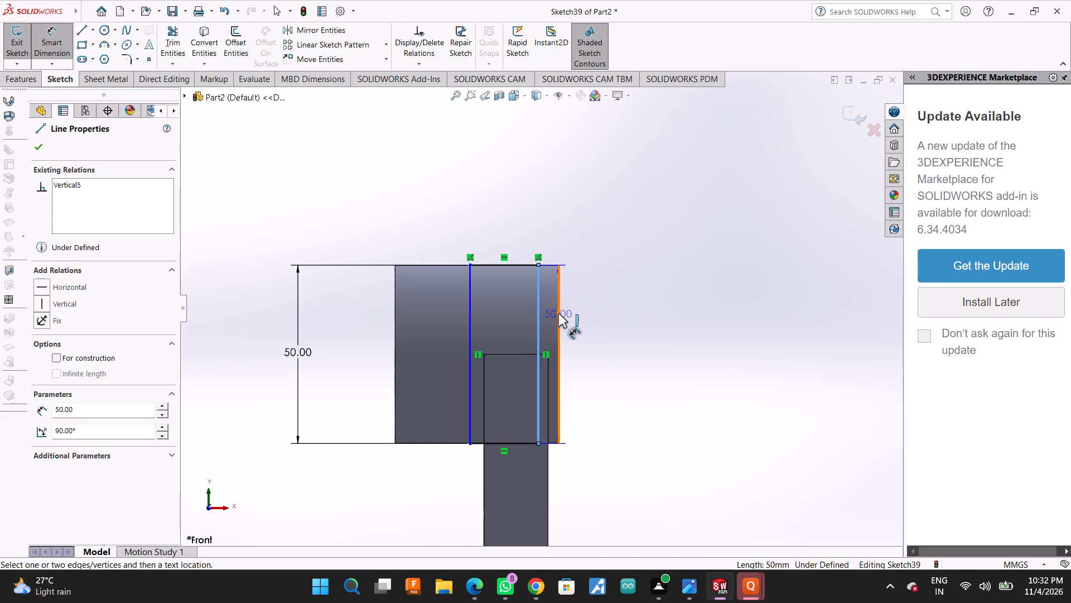
pyautogui.click(559, 314)
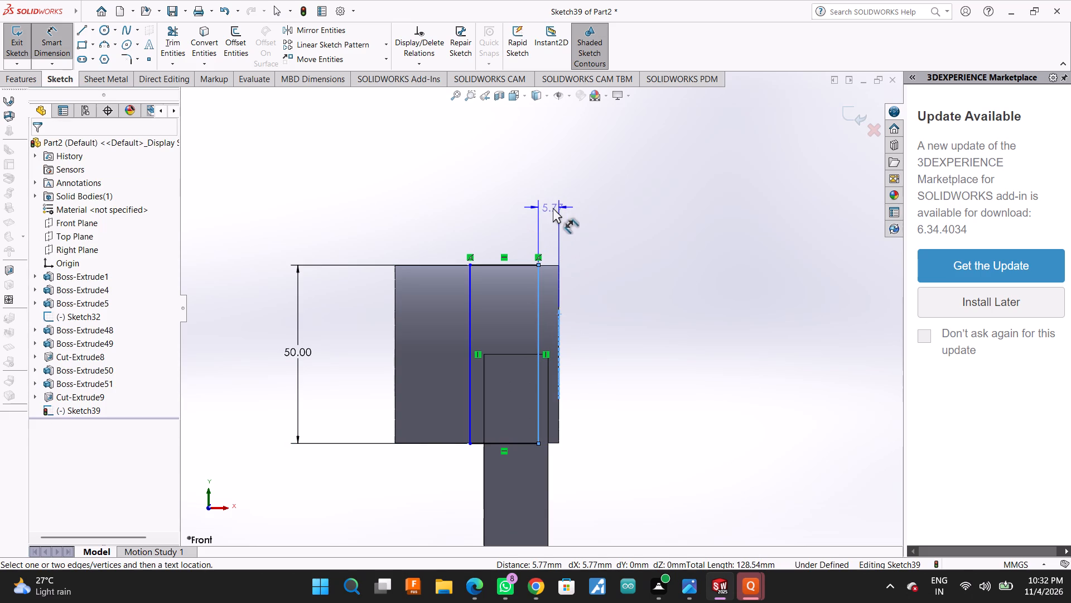
pyautogui.click(553, 208)
pyautogui.write('14')
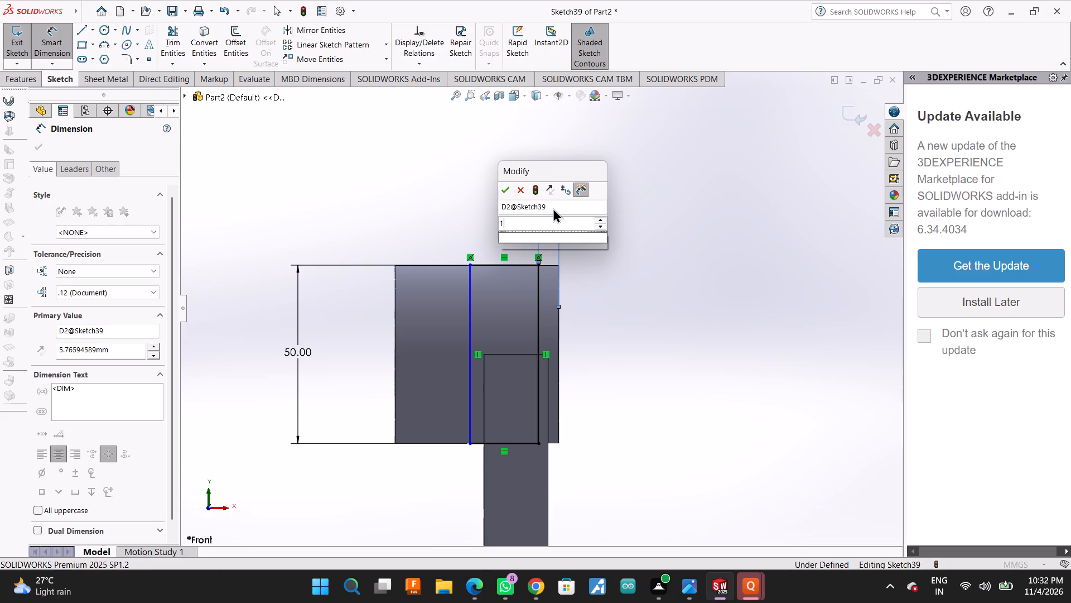
pyautogui.press('Return')
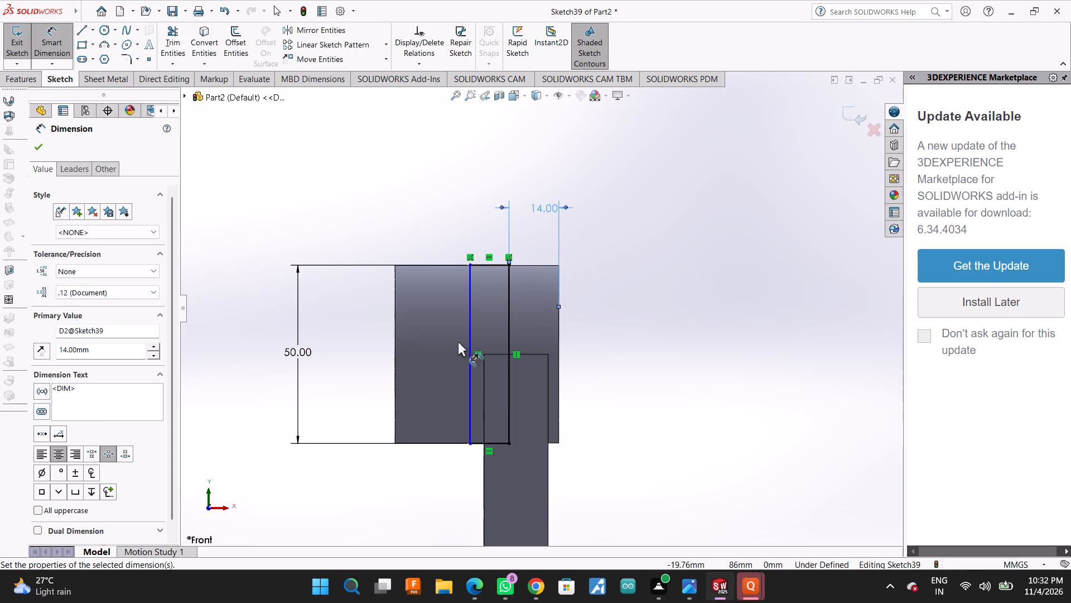
pyautogui.scroll(2, 457, 346)
pyautogui.scroll(-1, 481, 299)
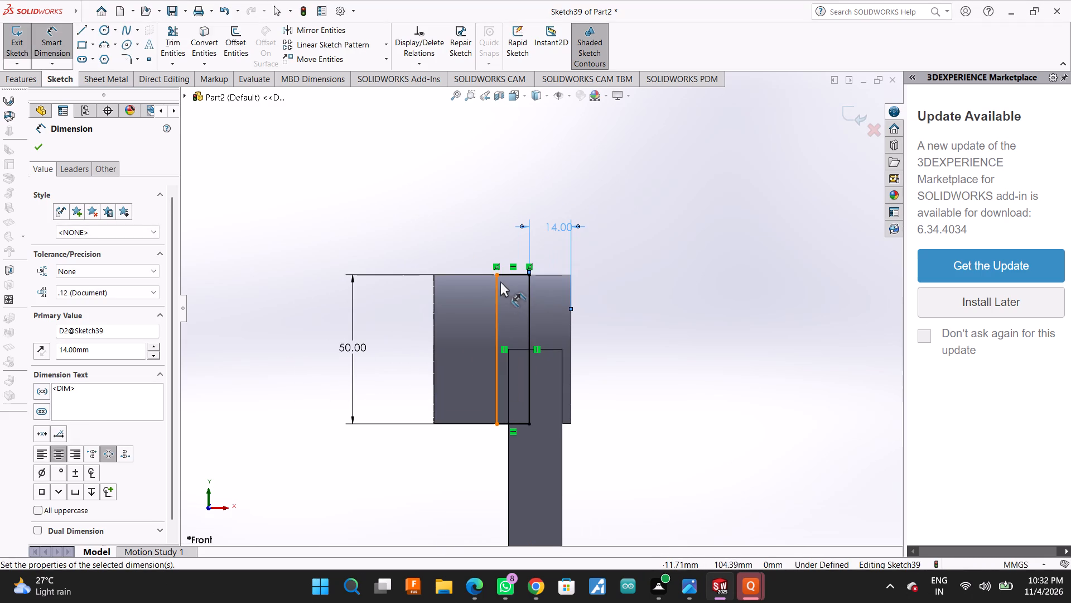
# Dimension the rectangle's top side to a width of 18 mm.
pyautogui.click(502, 275)
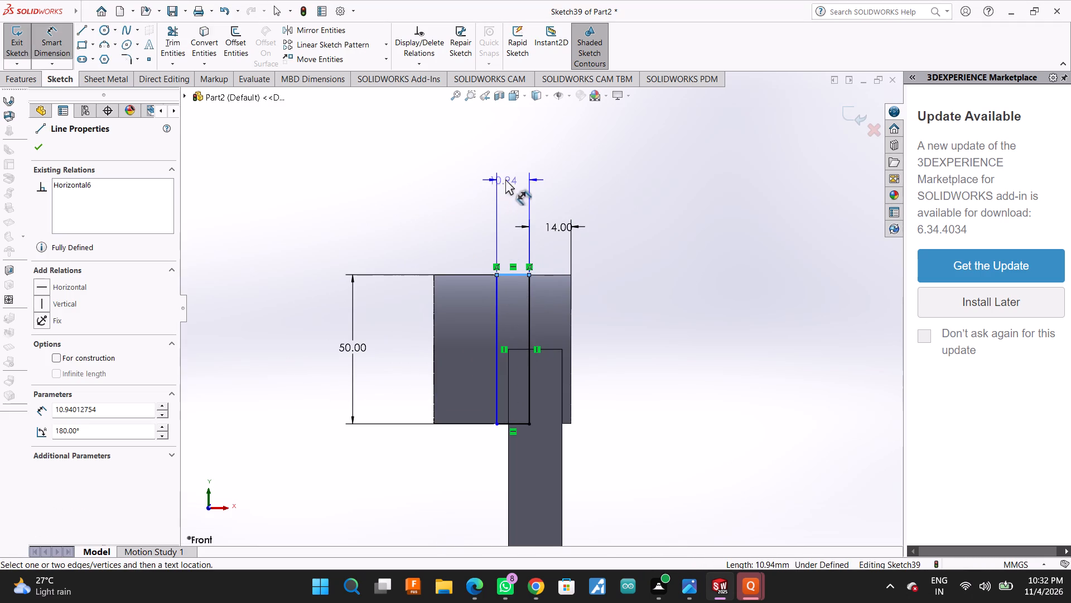
pyautogui.click(509, 179)
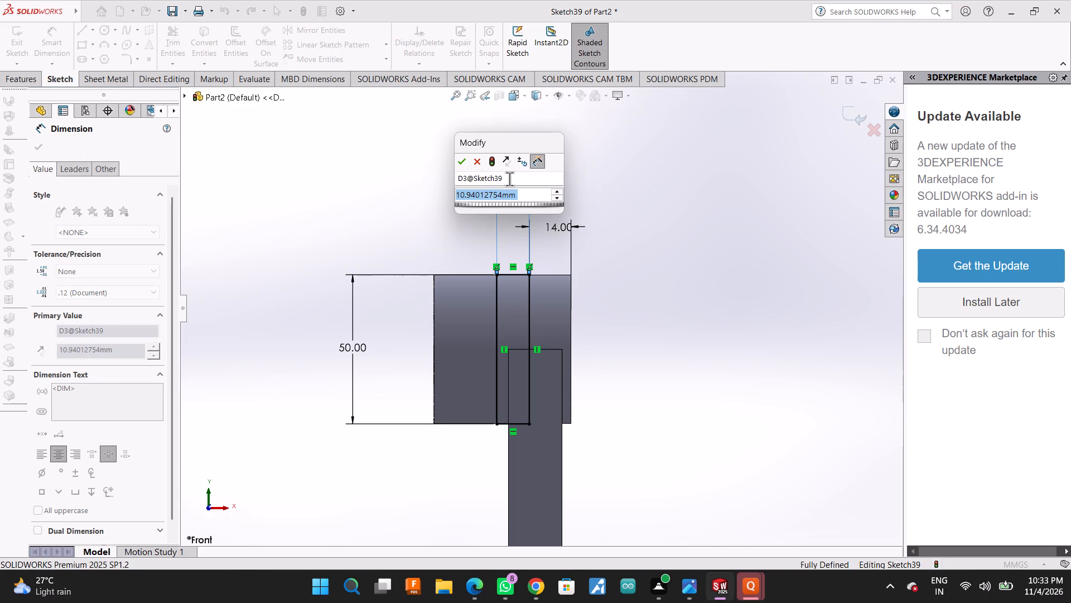
pyautogui.write('18')
pyautogui.press('Return')
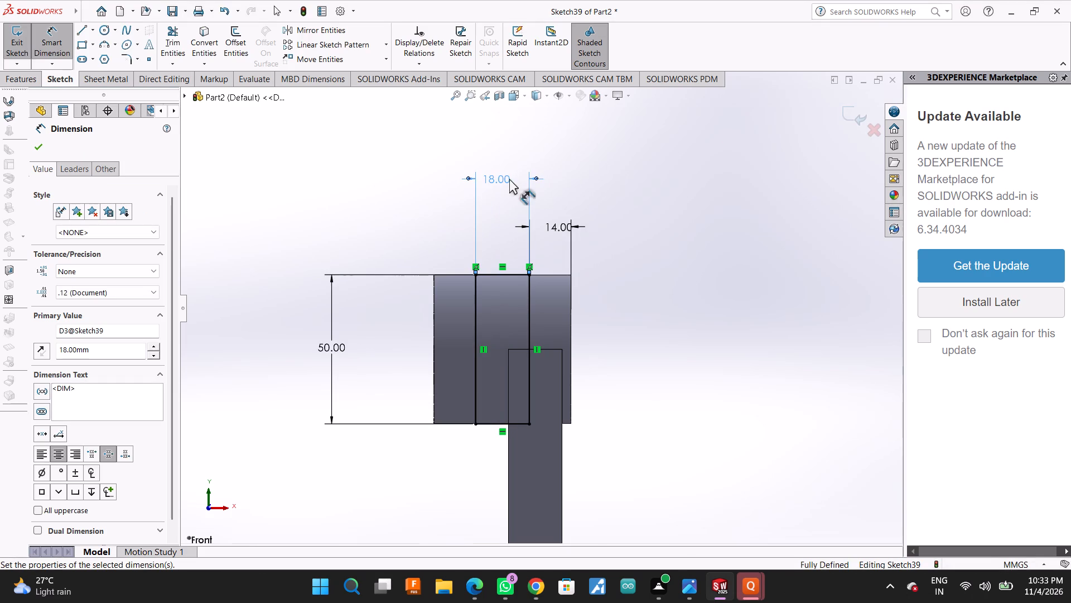
pyautogui.click(42, 141)
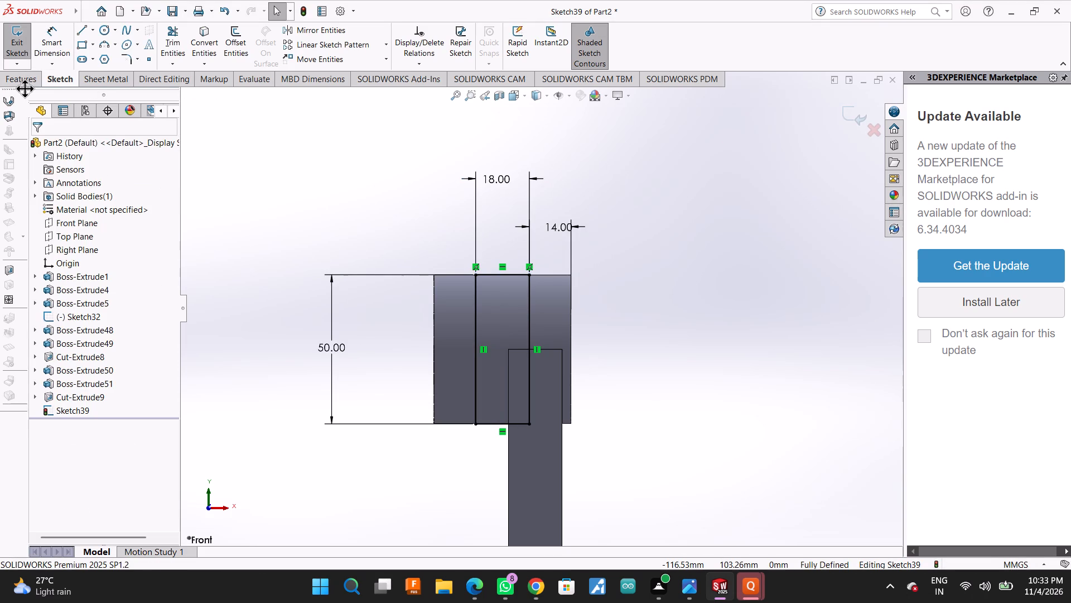
# Extrude the rectangle from its sketch plane as a merged blind boss, trying 24 mm and settling on a depth of 49 mm.
pyautogui.click(25, 84)
pyautogui.click(13, 28)
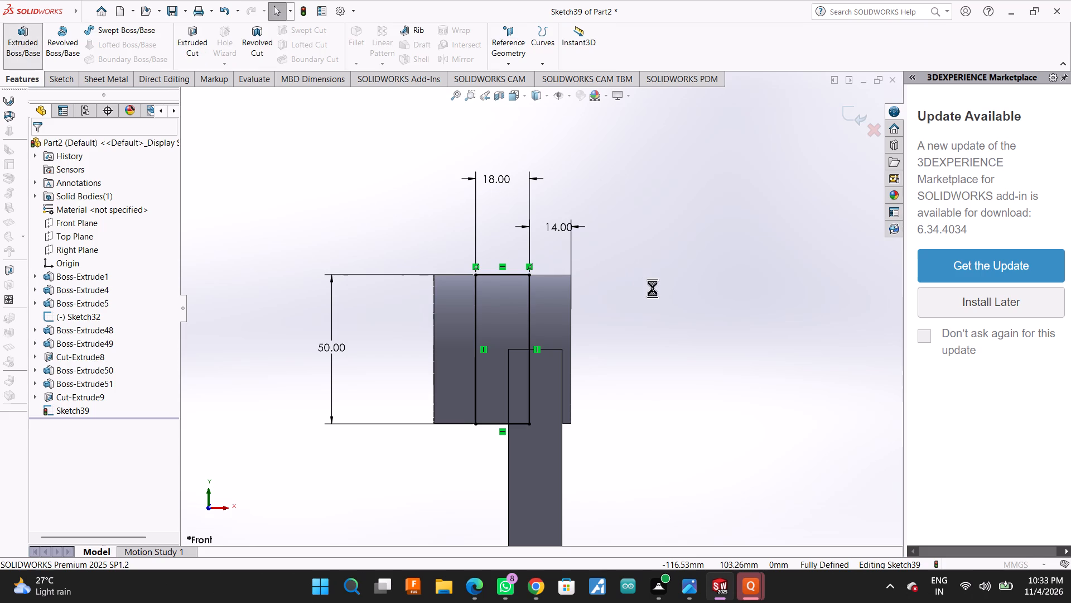
pyautogui.scroll(2, 654, 289)
pyautogui.moveTo(655, 290); pyautogui.dragTo(595, 316, button='middle')
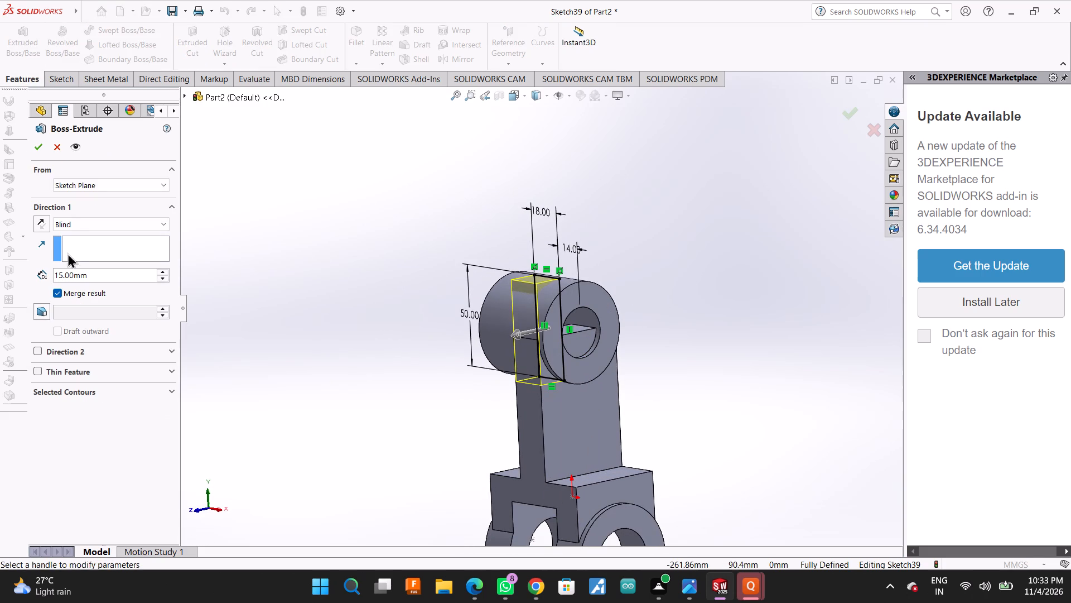
pyautogui.doubleClick(106, 272)
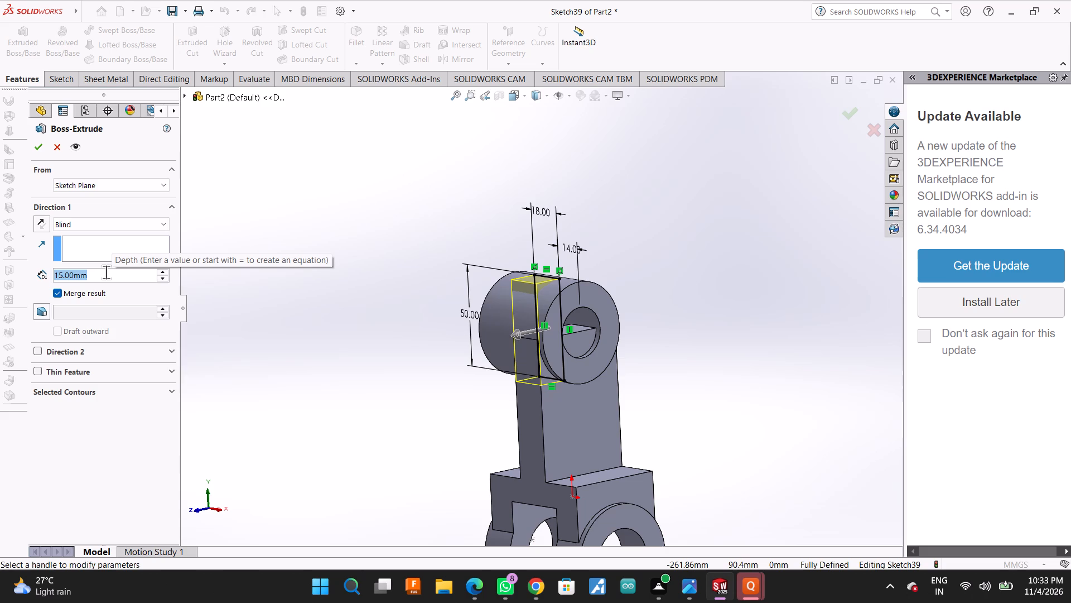
pyautogui.write('24')
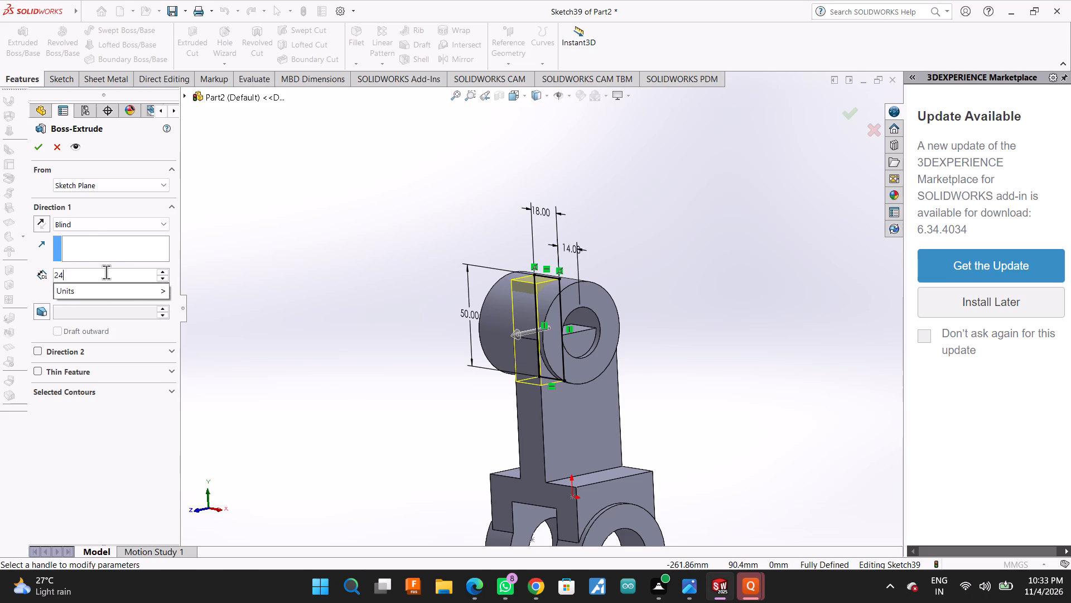
pyautogui.press('Return')
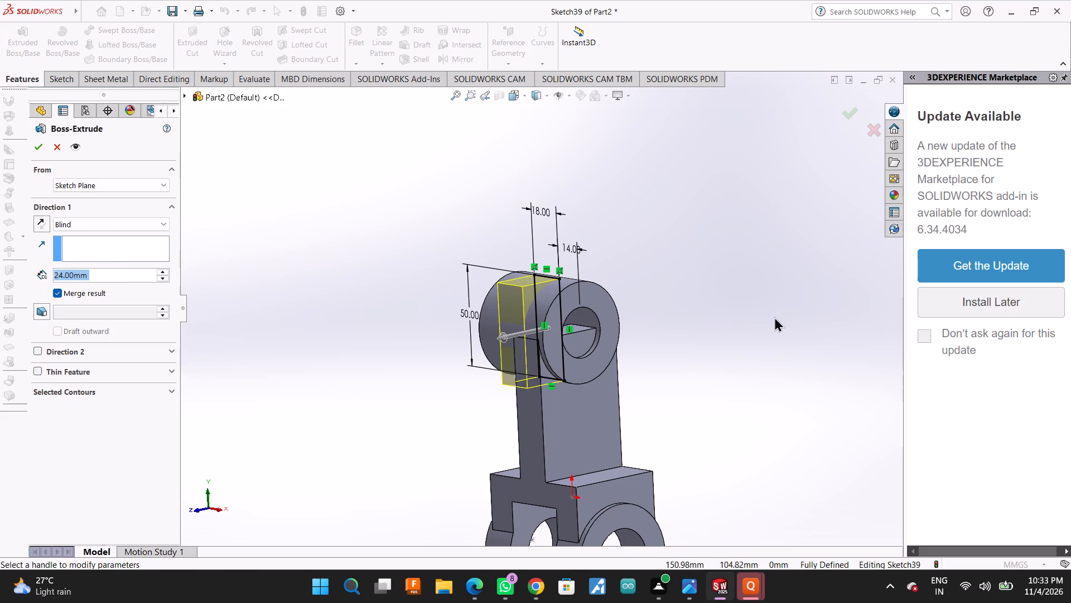
pyautogui.moveTo(774, 317); pyautogui.dragTo(744, 329, button='middle')
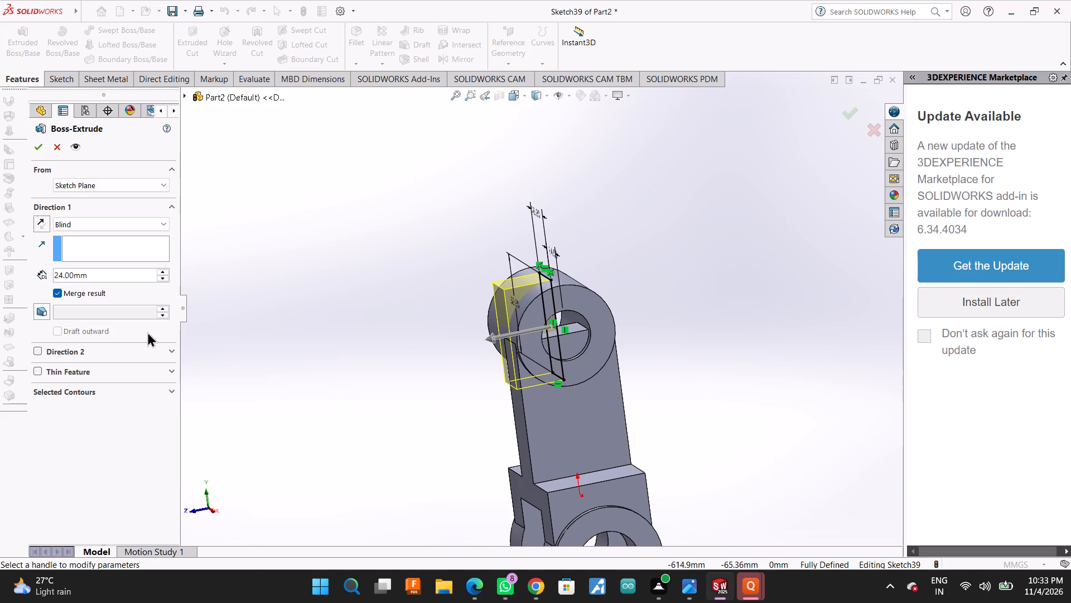
pyautogui.doubleClick(112, 277)
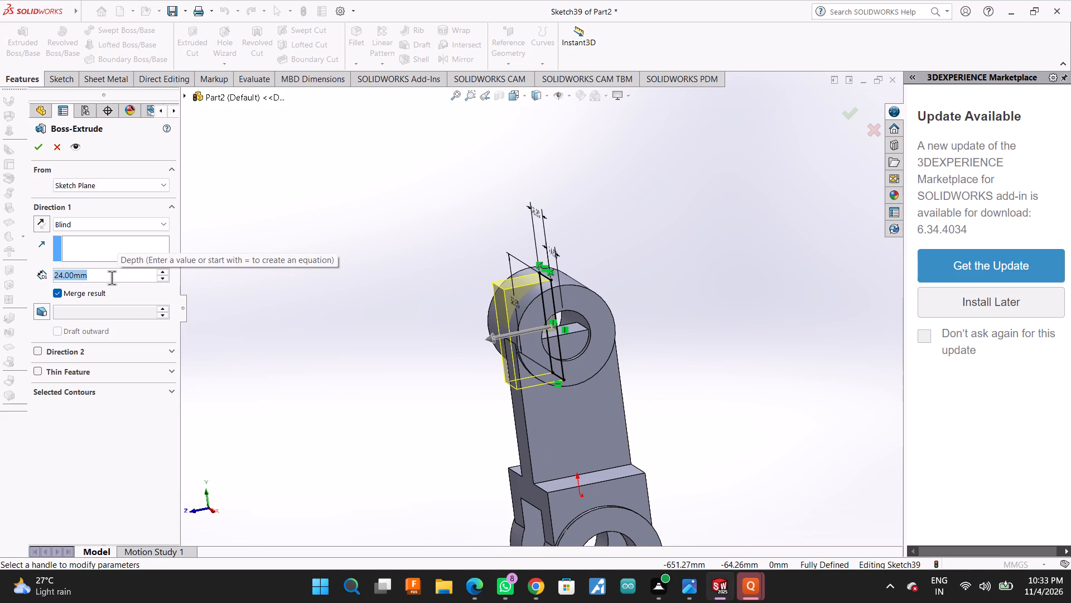
pyautogui.write('49')
pyautogui.press('Return')
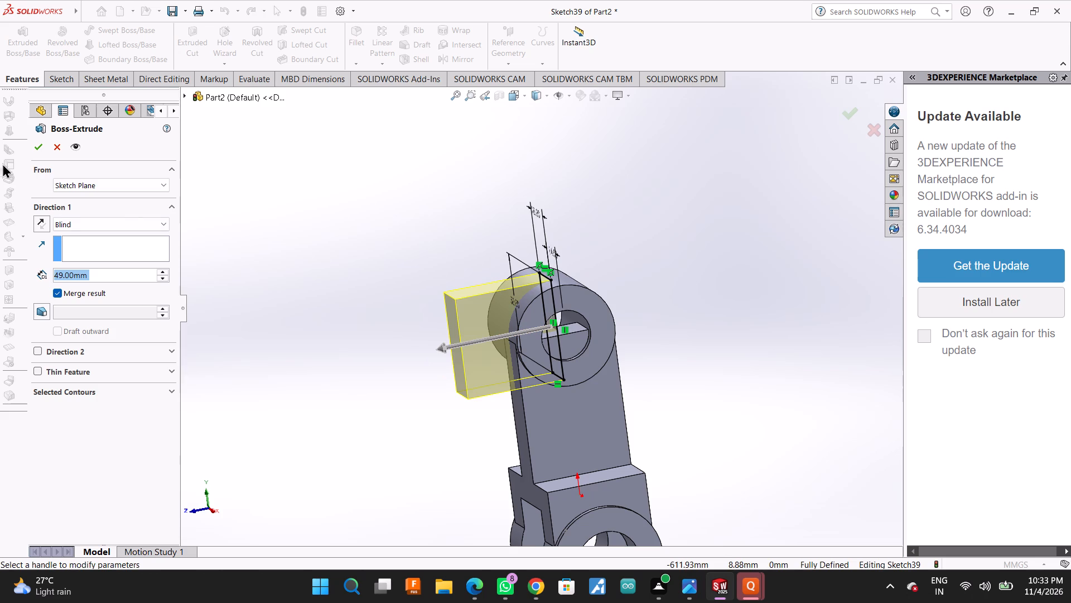
pyautogui.click(30, 147)
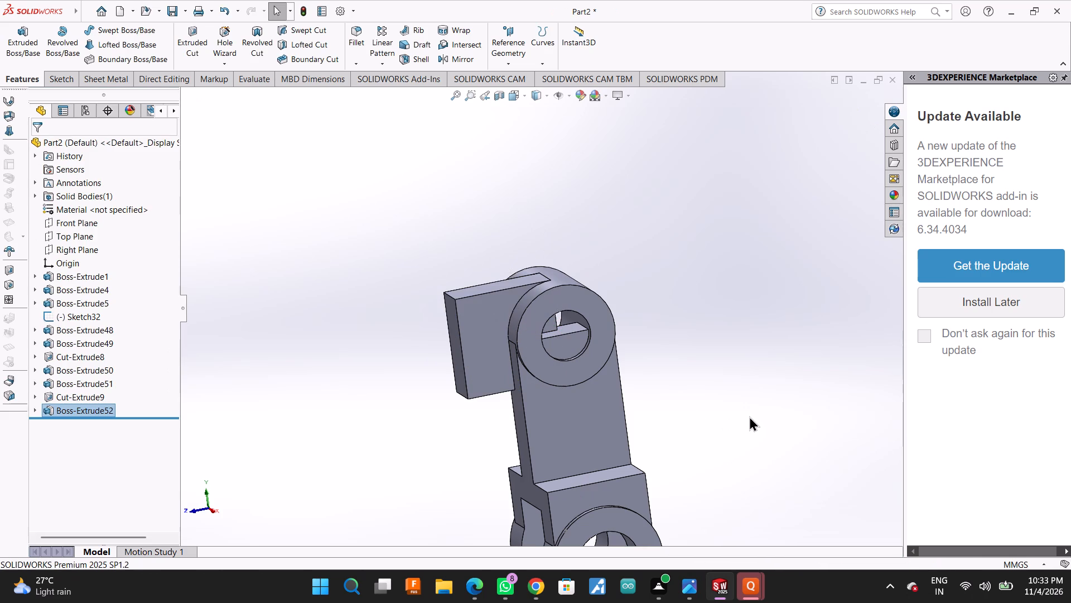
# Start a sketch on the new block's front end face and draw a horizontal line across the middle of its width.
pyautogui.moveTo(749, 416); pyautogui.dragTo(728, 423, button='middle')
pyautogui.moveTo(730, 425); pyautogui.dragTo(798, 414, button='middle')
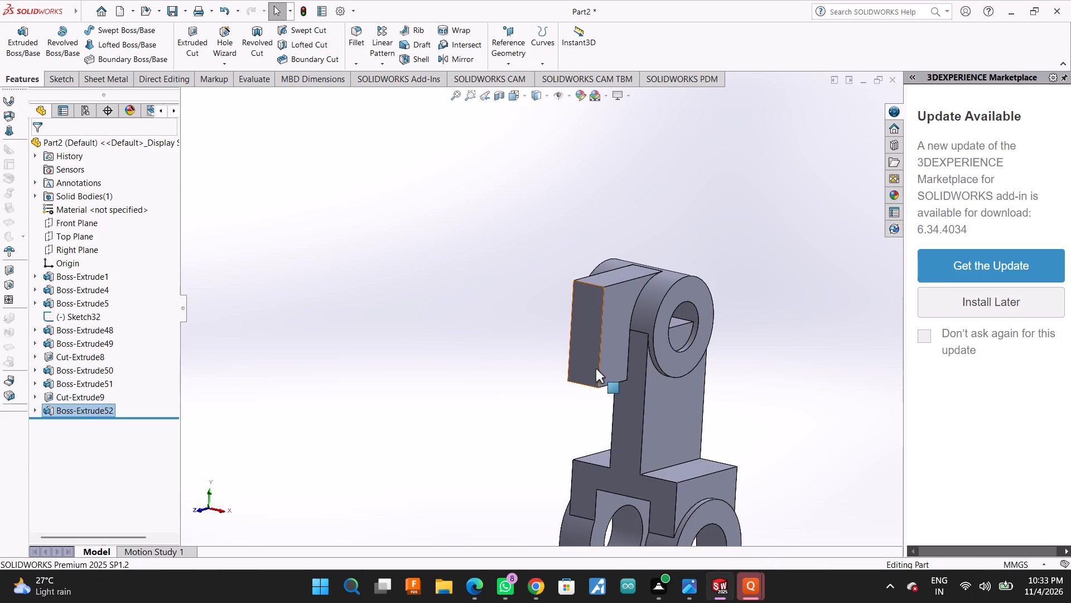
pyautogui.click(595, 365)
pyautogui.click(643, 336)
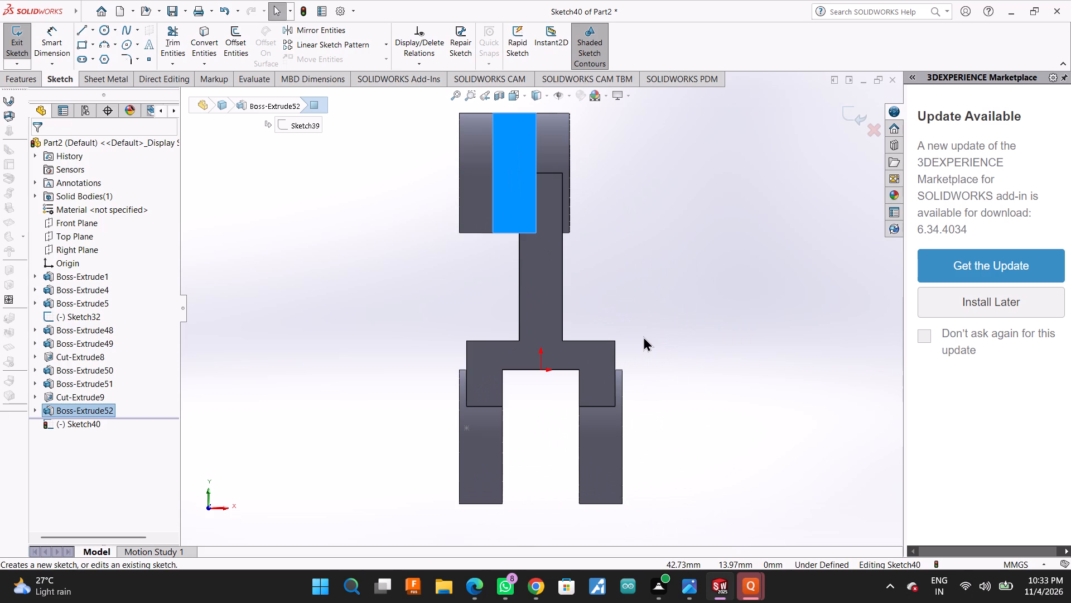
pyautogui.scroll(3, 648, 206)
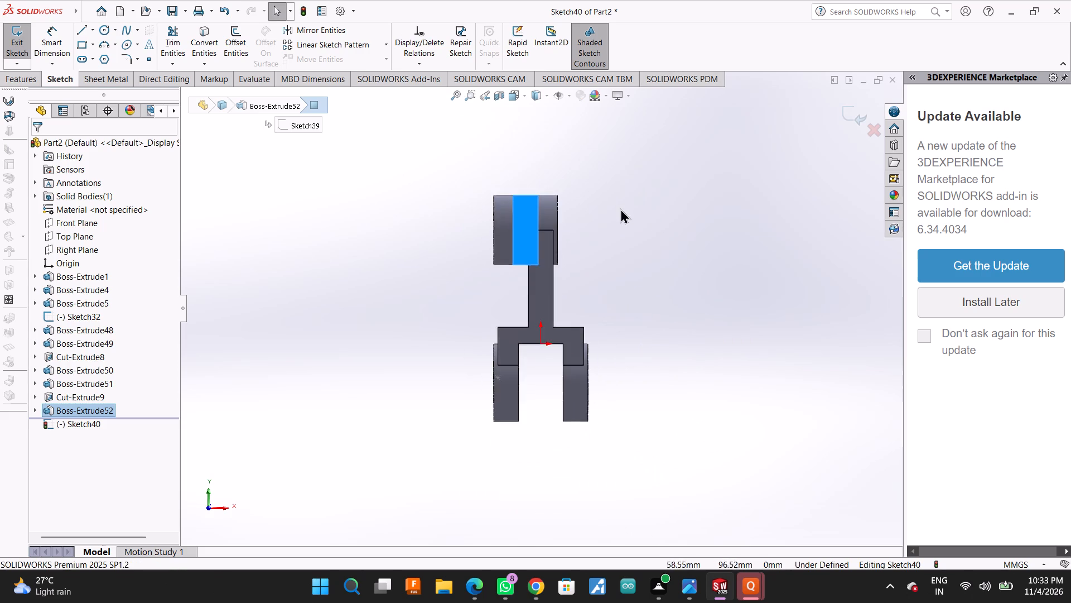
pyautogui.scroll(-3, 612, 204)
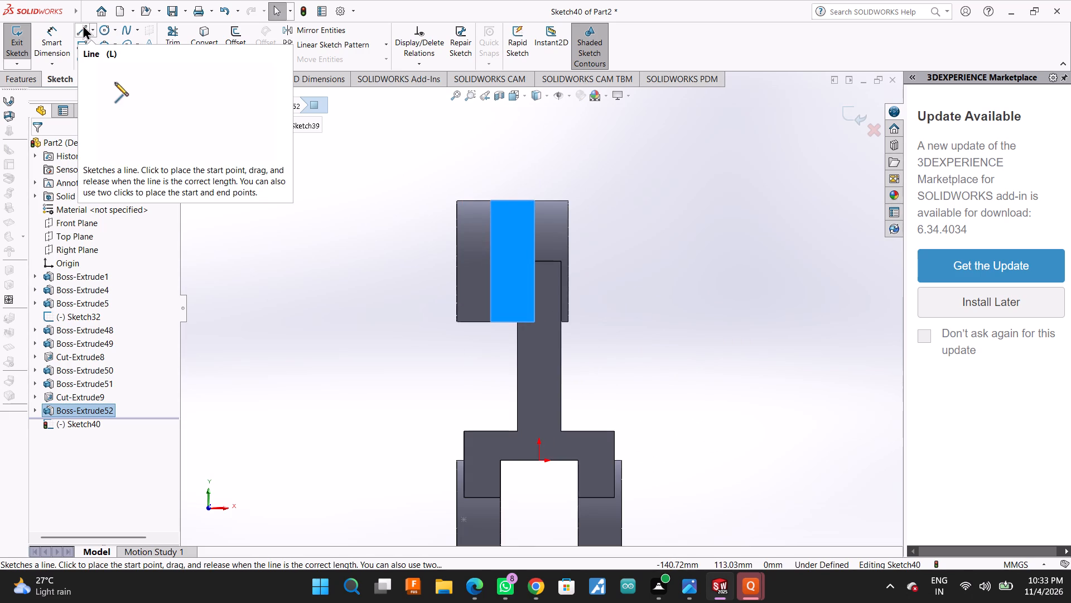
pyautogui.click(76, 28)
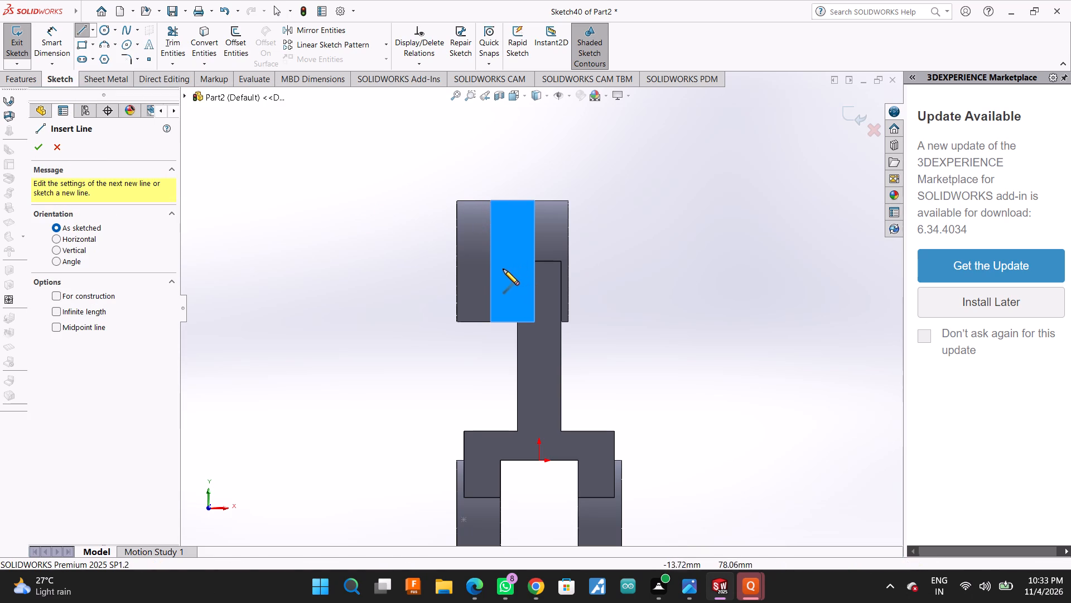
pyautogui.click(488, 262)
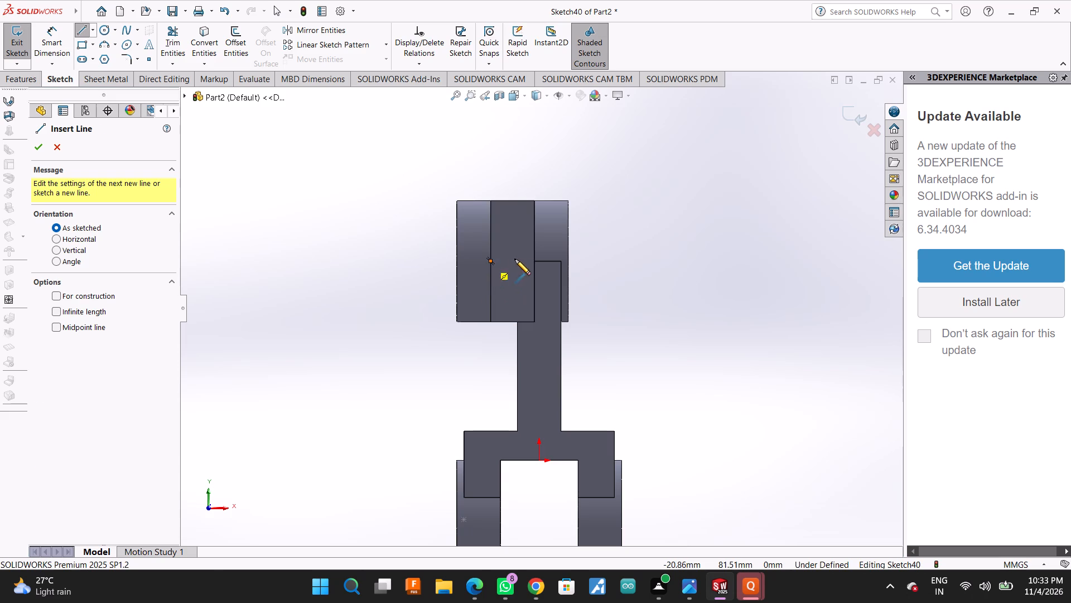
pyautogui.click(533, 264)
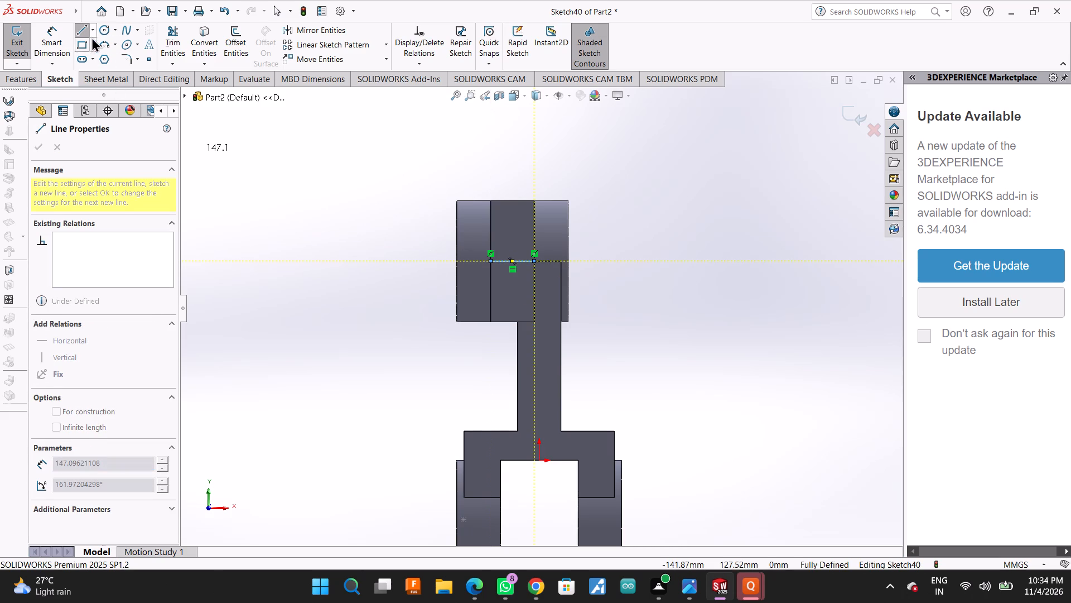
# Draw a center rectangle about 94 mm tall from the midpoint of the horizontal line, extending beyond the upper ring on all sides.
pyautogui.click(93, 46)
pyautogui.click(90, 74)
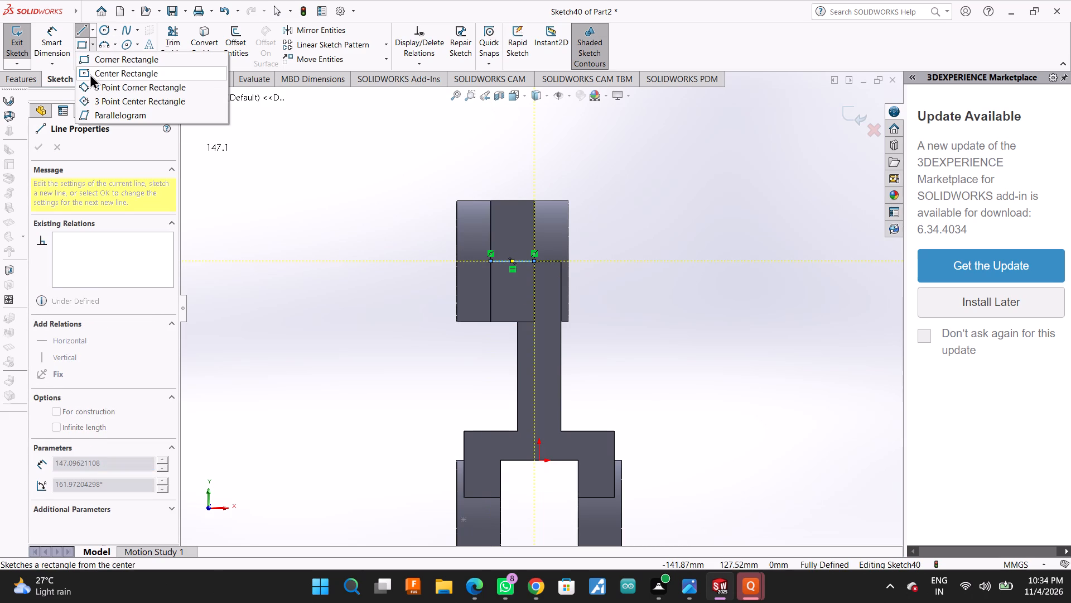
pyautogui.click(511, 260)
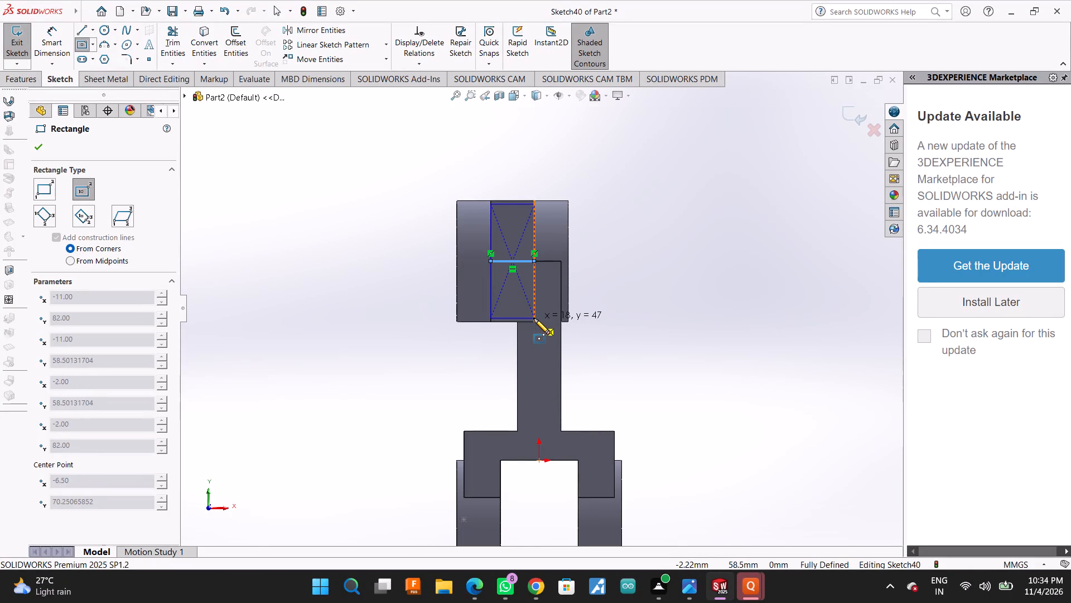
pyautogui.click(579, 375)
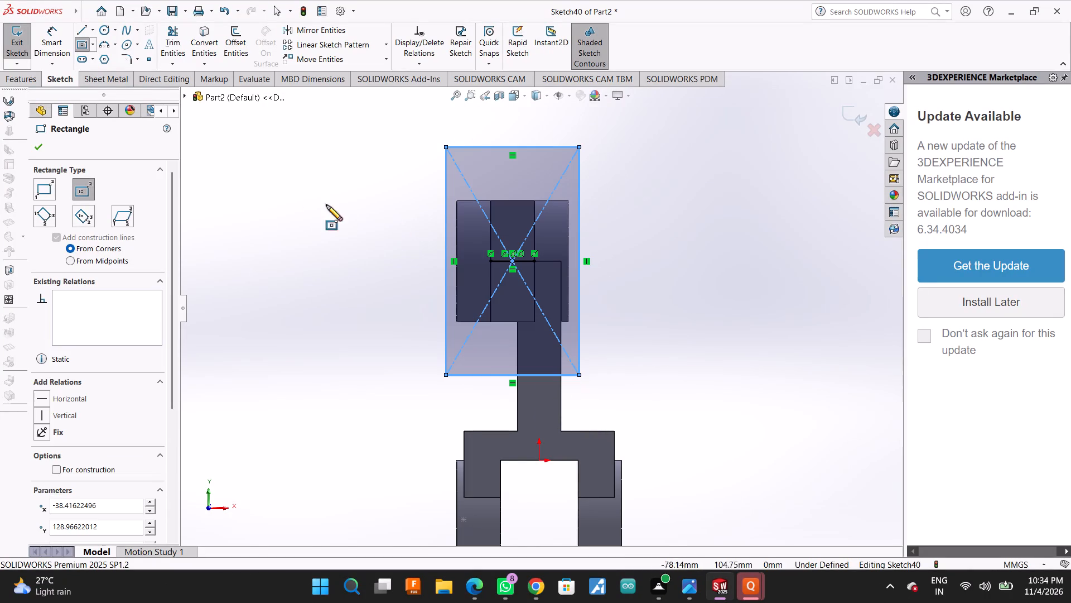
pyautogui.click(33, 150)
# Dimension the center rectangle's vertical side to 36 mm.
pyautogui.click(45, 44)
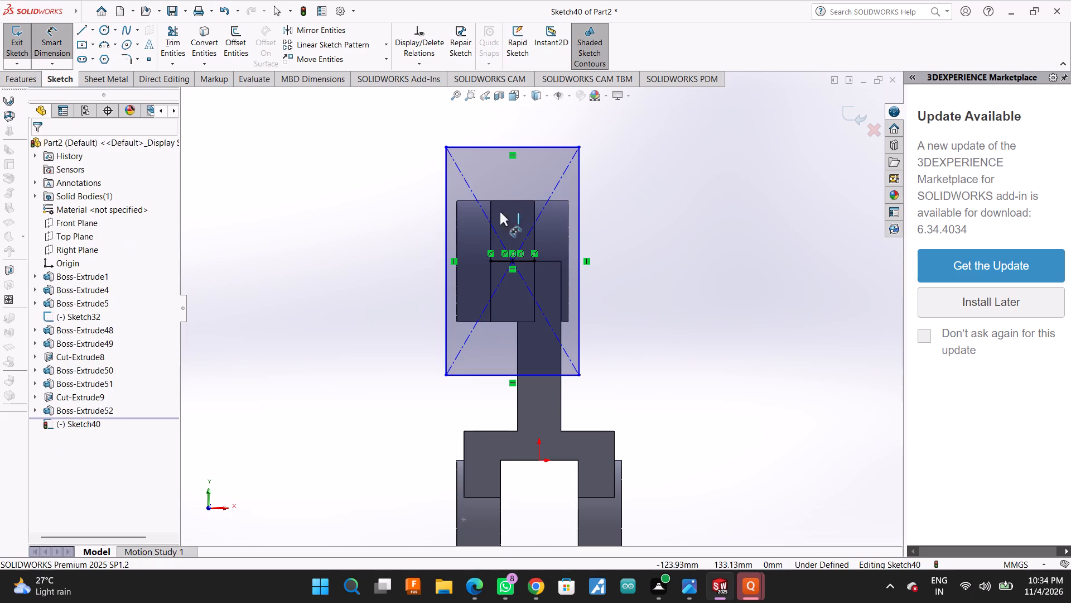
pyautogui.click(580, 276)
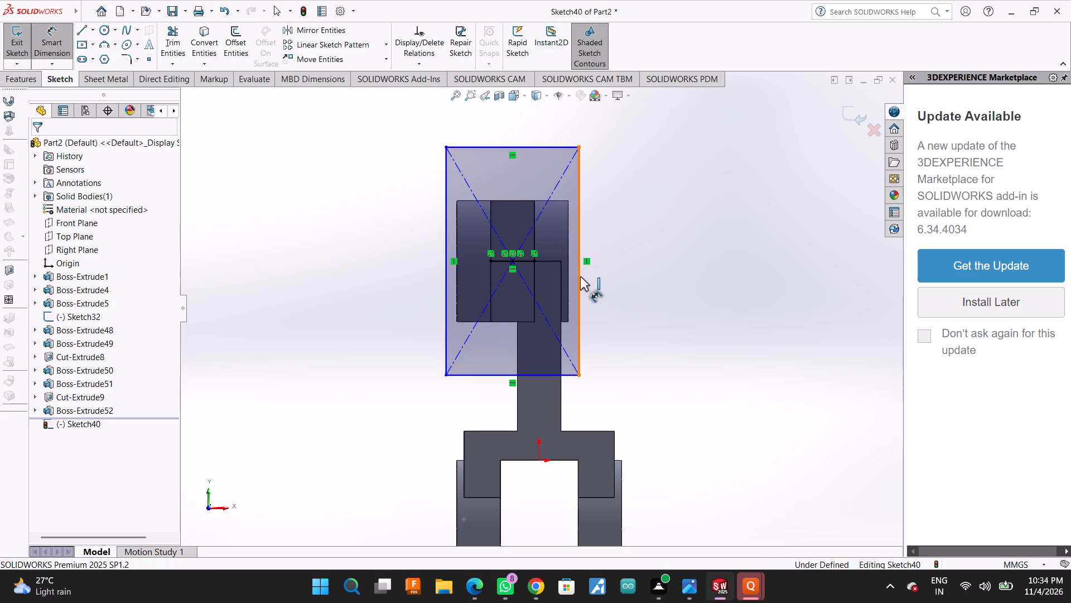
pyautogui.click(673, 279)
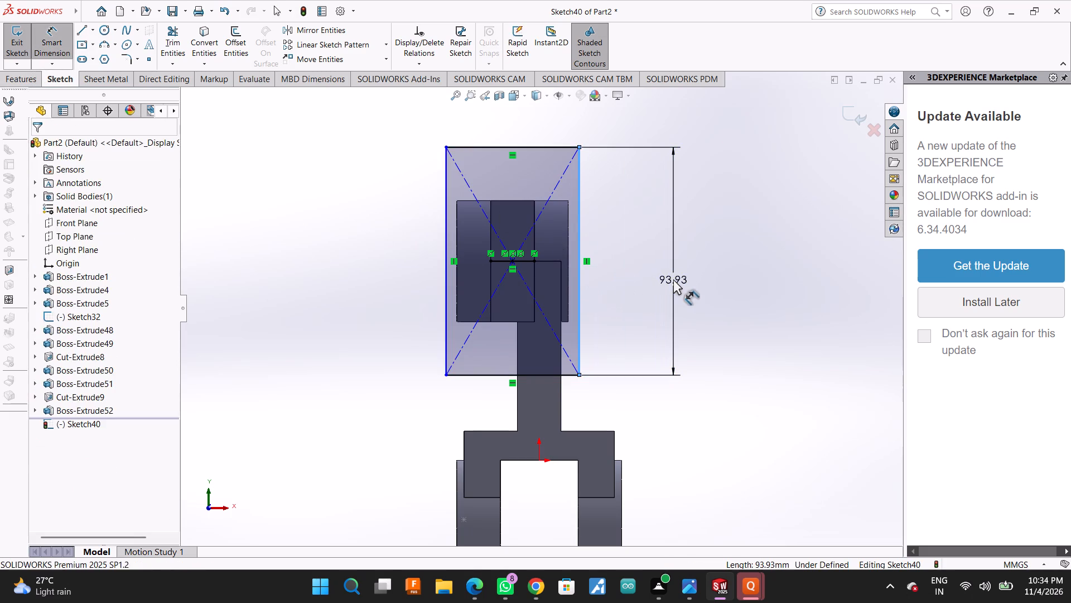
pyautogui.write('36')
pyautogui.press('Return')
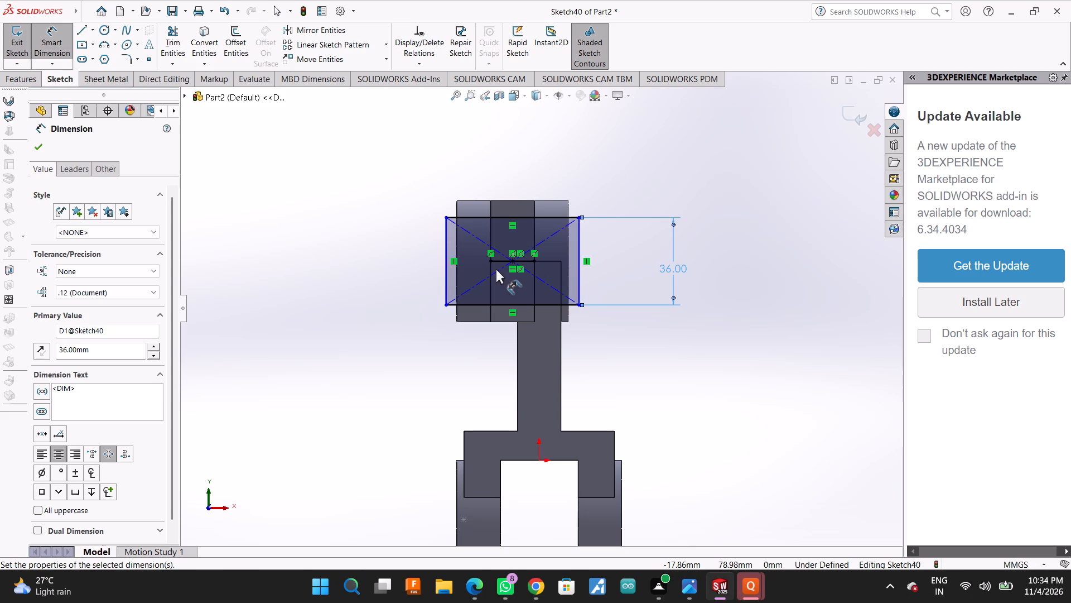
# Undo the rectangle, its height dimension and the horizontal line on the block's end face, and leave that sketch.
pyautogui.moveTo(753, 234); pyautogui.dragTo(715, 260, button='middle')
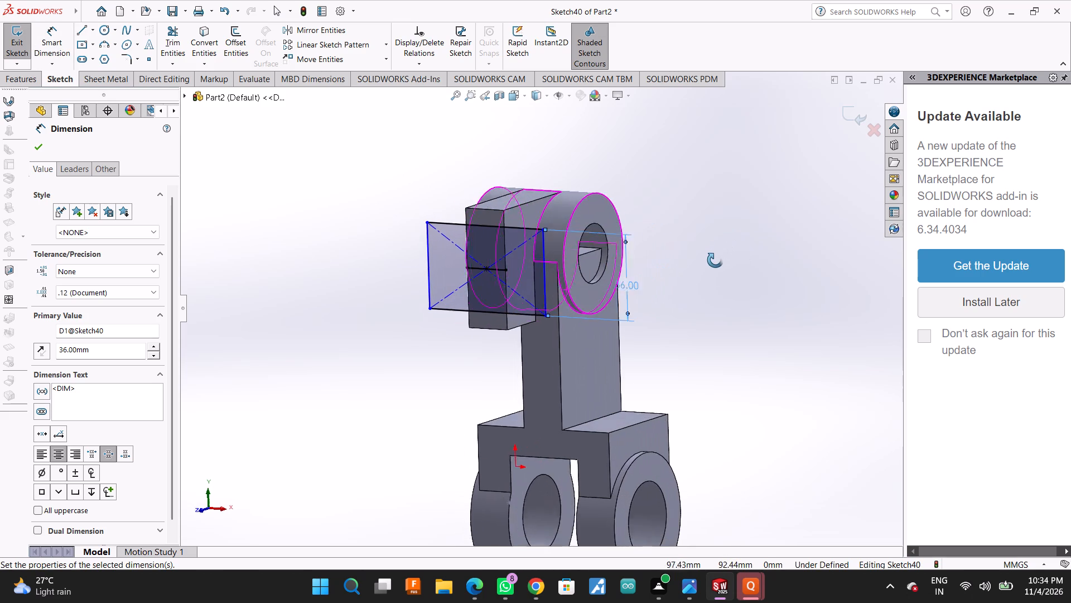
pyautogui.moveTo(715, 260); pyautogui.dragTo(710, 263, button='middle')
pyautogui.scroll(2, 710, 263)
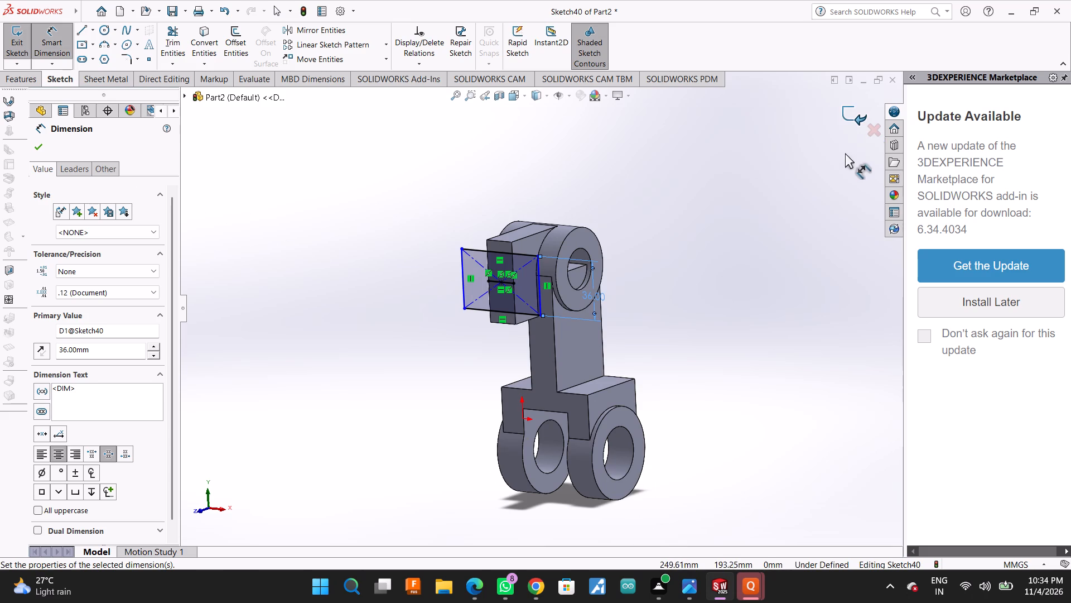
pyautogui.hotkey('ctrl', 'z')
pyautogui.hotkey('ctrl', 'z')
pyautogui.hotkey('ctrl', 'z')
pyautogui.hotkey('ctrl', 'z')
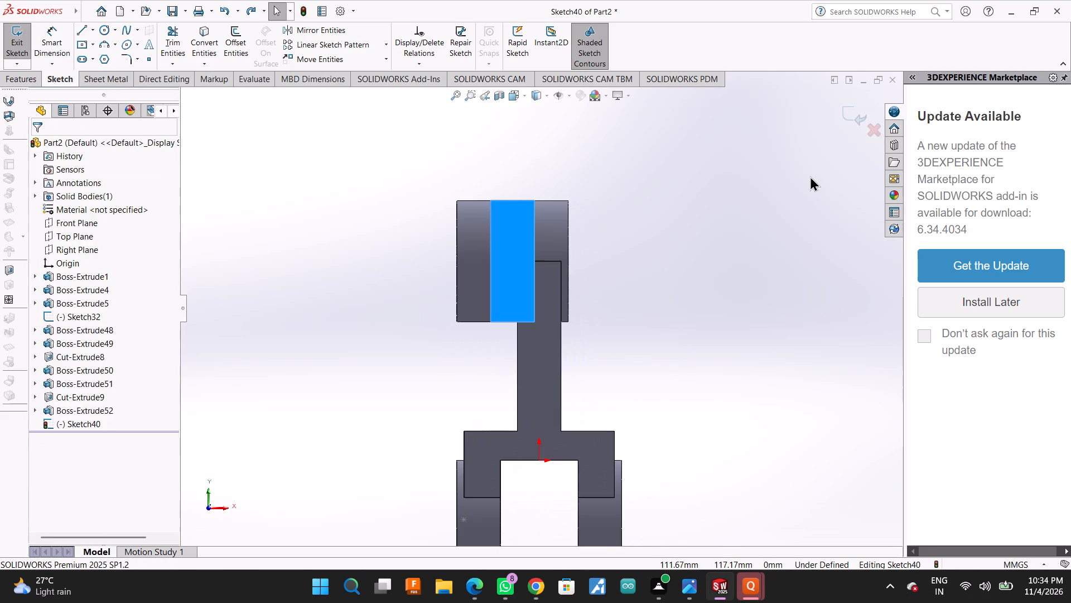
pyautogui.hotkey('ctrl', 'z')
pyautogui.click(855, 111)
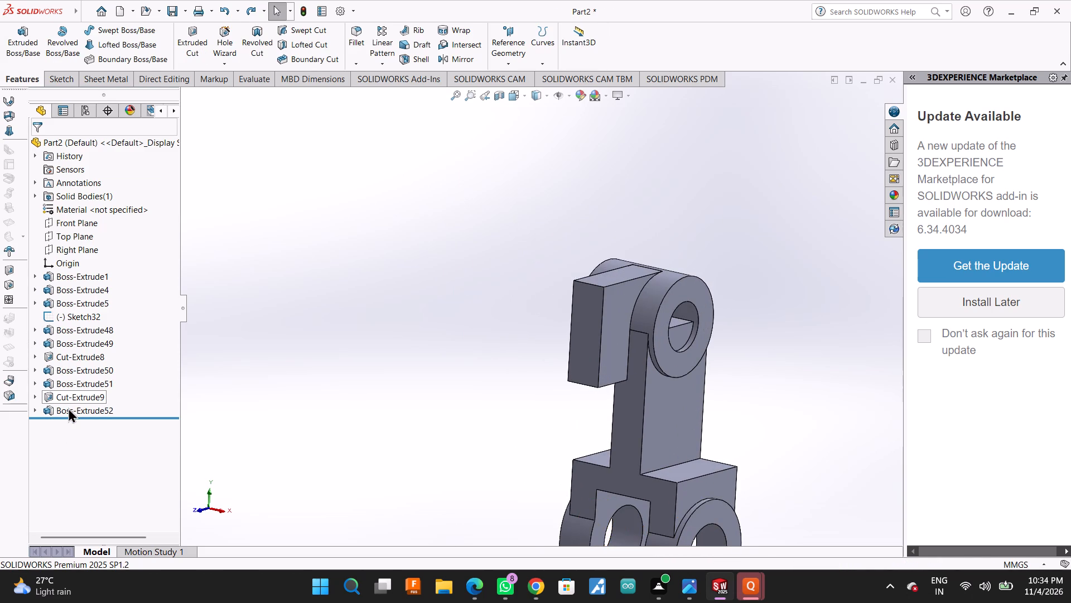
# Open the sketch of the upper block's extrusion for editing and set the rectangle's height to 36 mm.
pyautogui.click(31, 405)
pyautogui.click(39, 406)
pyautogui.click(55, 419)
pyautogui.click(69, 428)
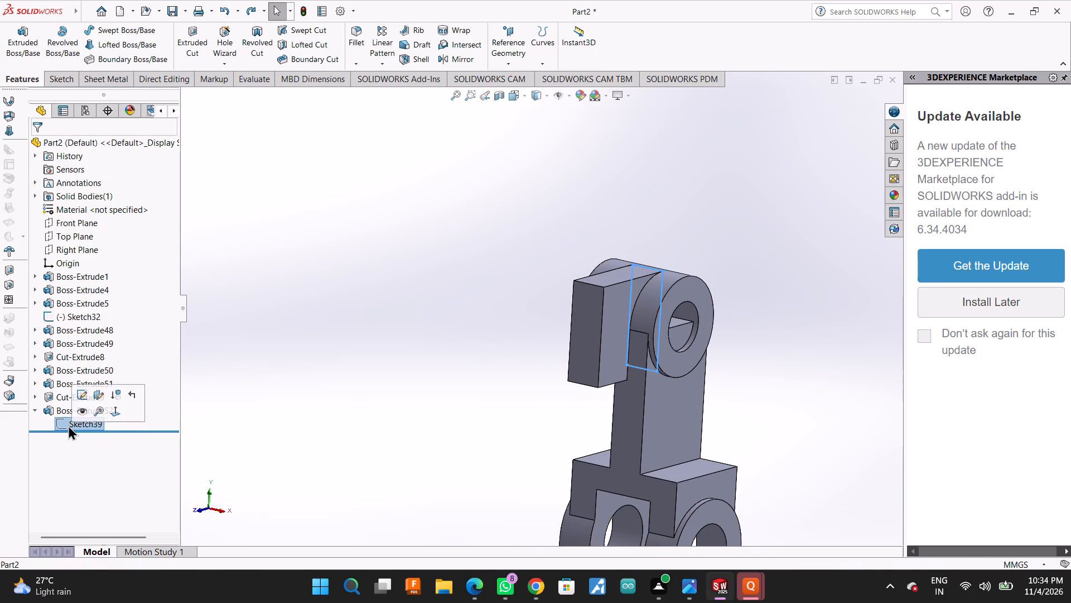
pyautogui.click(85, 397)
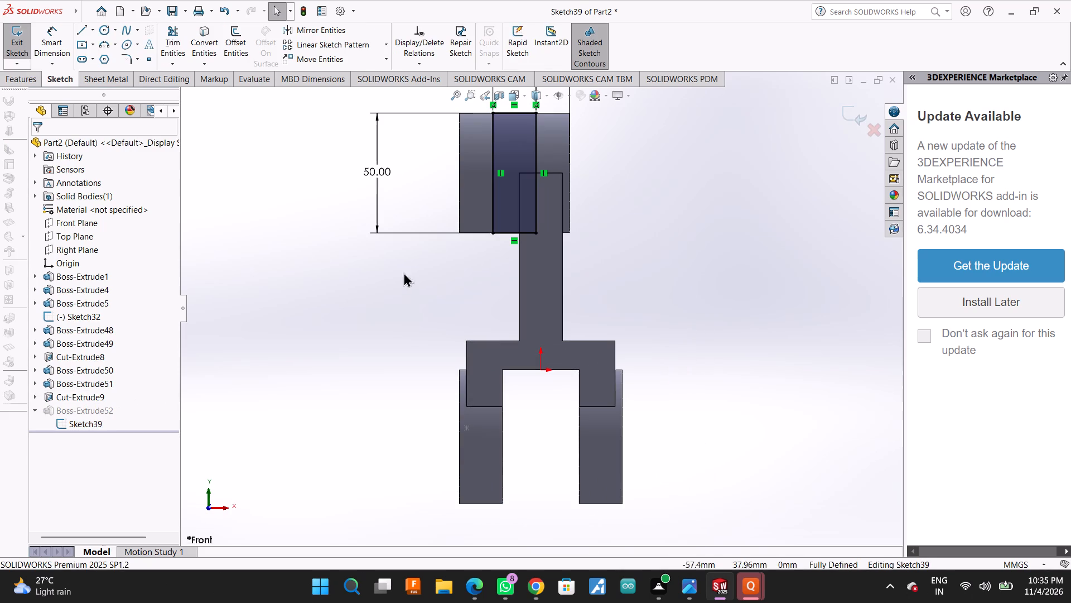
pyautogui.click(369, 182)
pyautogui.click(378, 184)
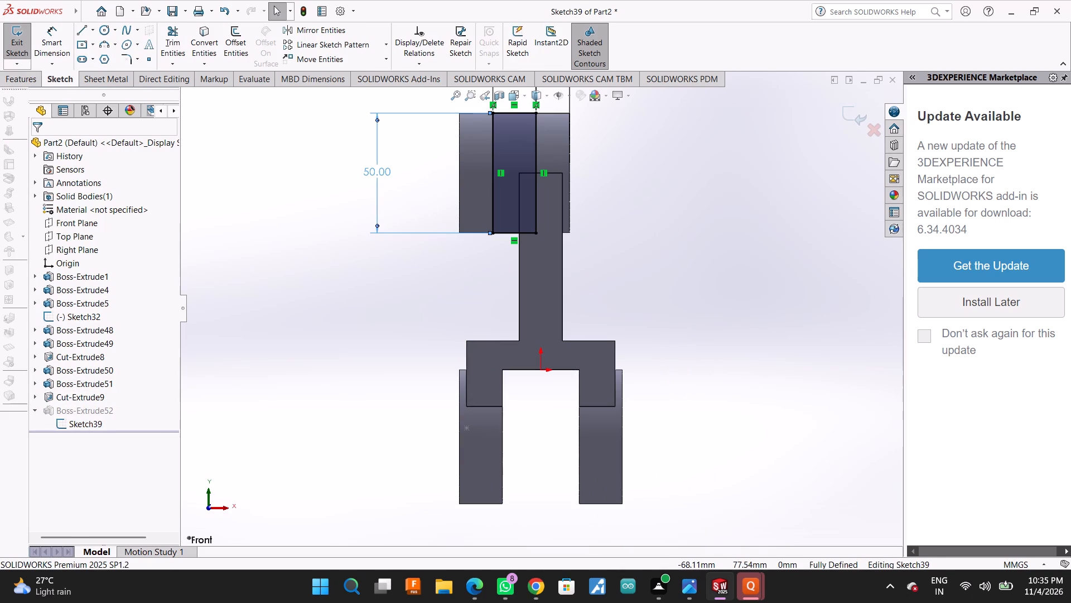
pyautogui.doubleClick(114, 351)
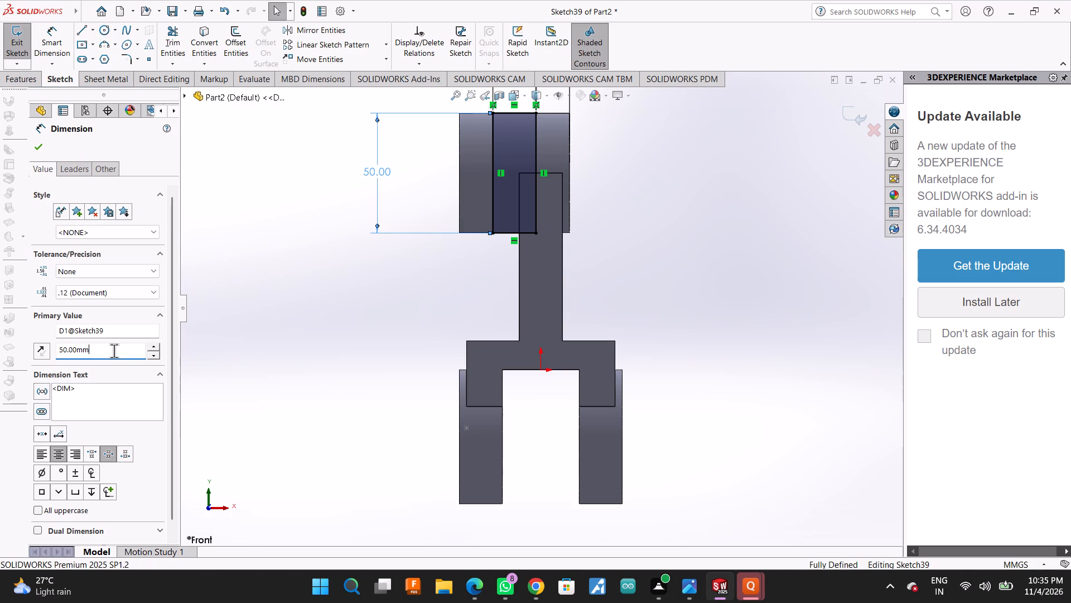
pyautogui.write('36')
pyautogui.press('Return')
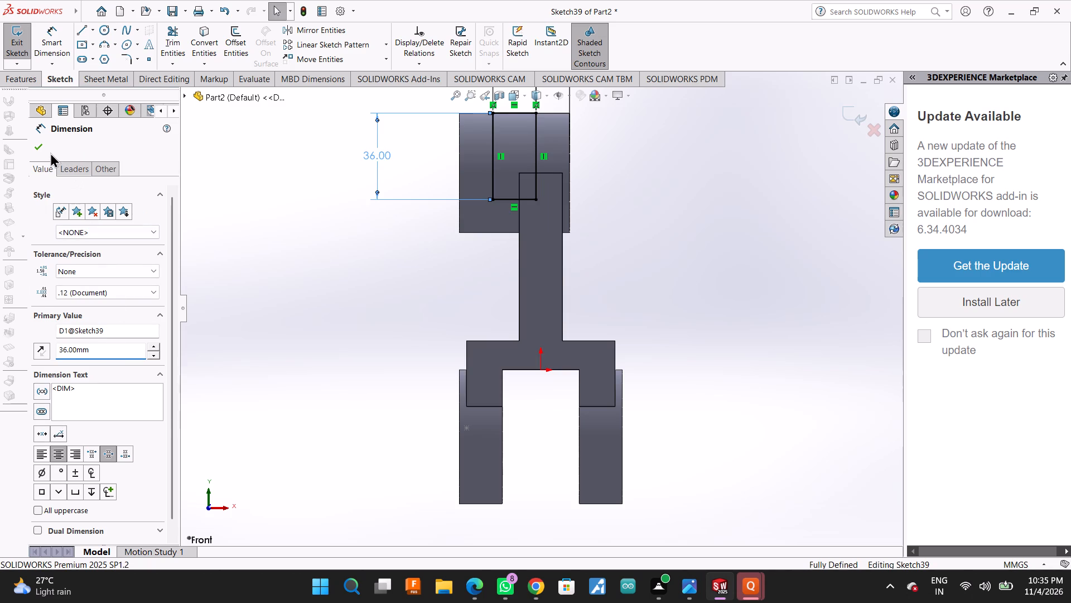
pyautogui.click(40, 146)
# Examine from several angles how the shortened rectangle sits against the upper ring and its bore.
pyautogui.moveTo(731, 214); pyautogui.dragTo(687, 241, button='middle')
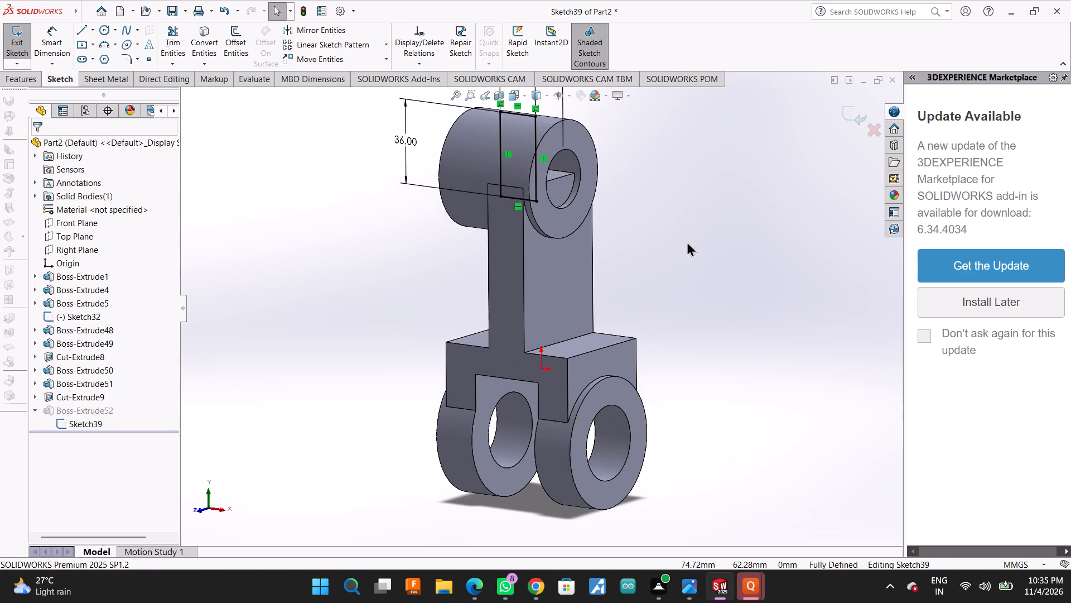
pyautogui.click(9, 70)
pyautogui.click(54, 80)
pyautogui.click(40, 75)
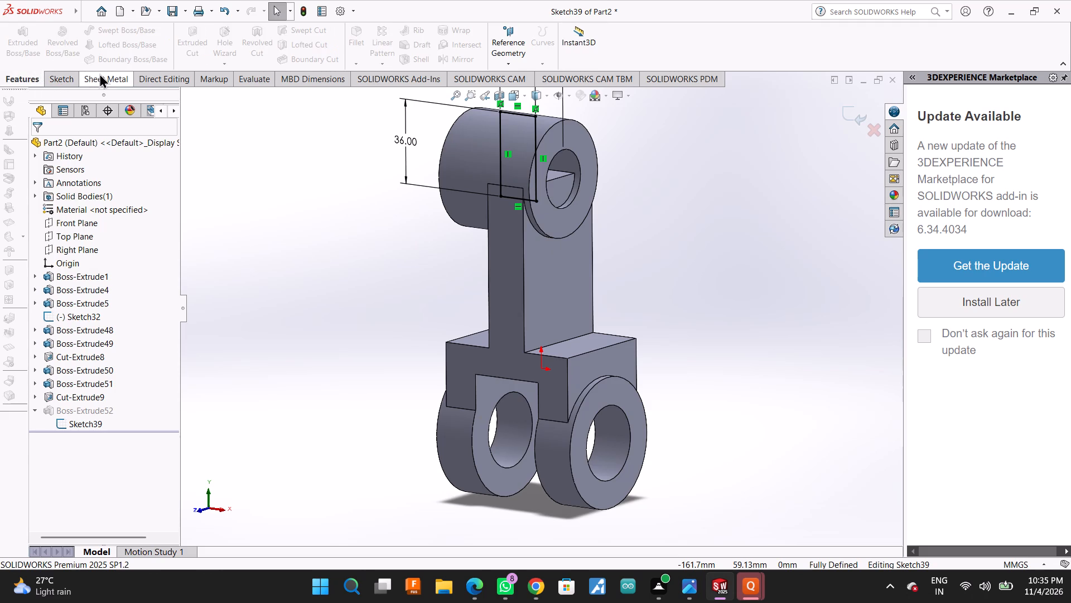
pyautogui.click(71, 78)
pyautogui.moveTo(828, 189); pyautogui.dragTo(794, 205, button='middle')
pyautogui.scroll(-2, 579, 180)
pyautogui.scroll(-3, 634, 204)
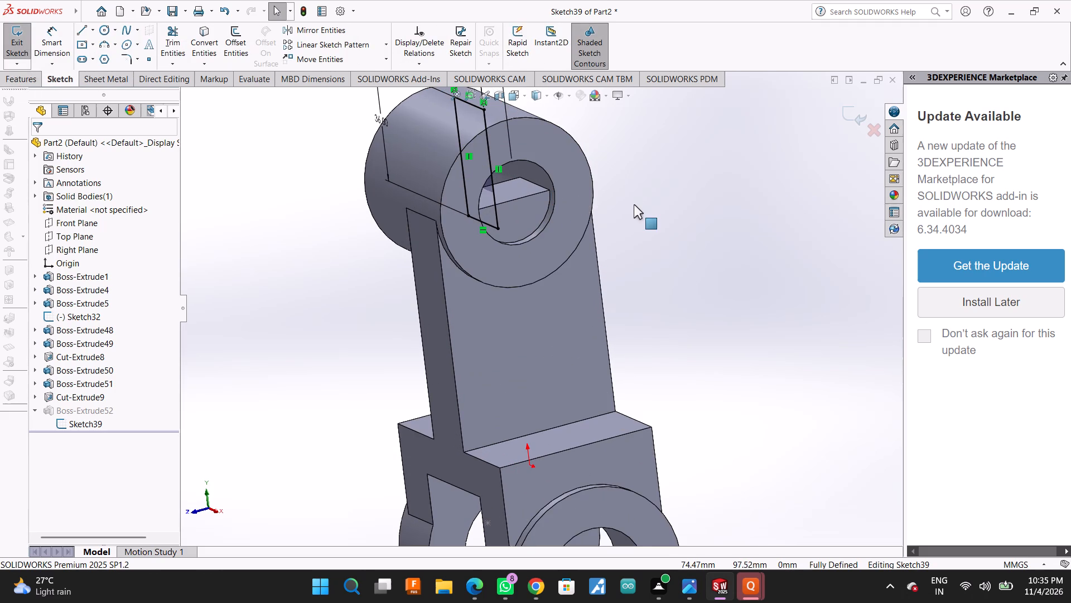
pyautogui.scroll(-1, 634, 204)
pyautogui.moveTo(634, 204); pyautogui.dragTo(791, 179, button='middle')
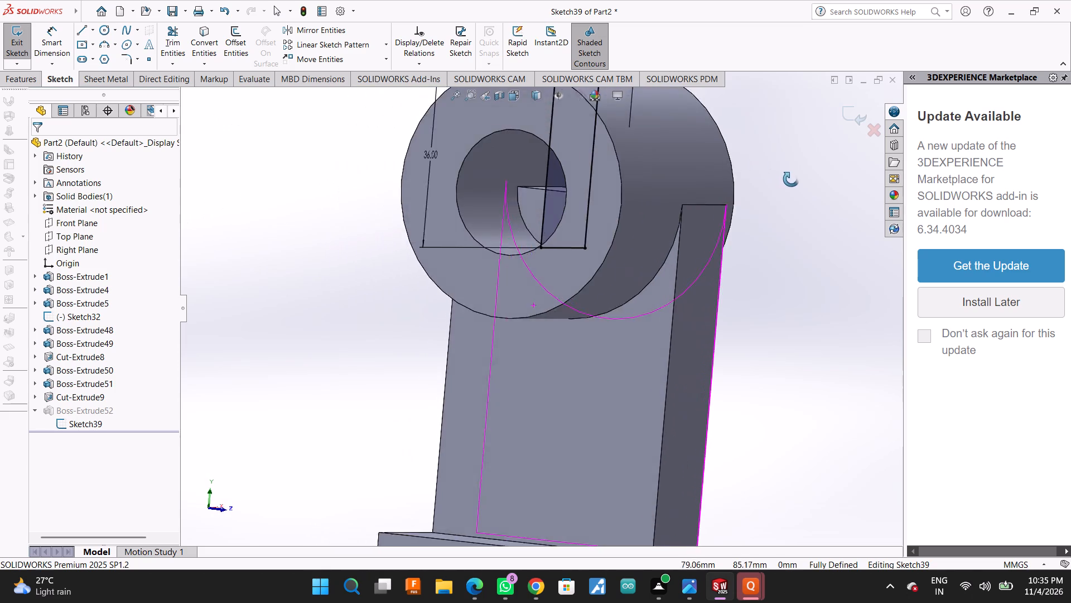
pyautogui.moveTo(791, 179); pyautogui.dragTo(794, 189, button='middle')
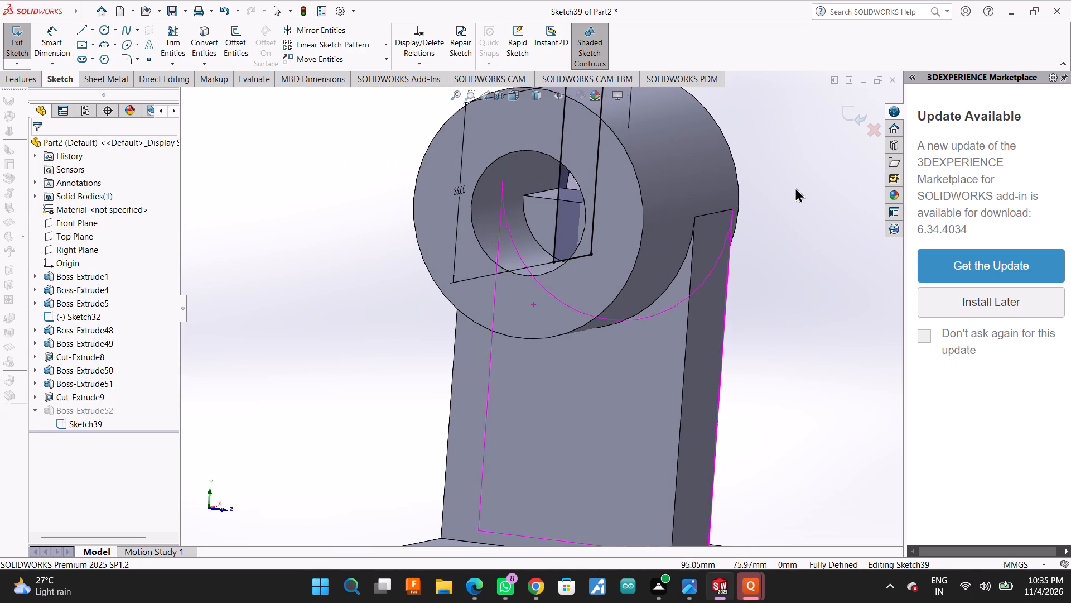
pyautogui.scroll(2, 770, 294)
pyautogui.moveTo(773, 293); pyautogui.dragTo(781, 256, button='middle')
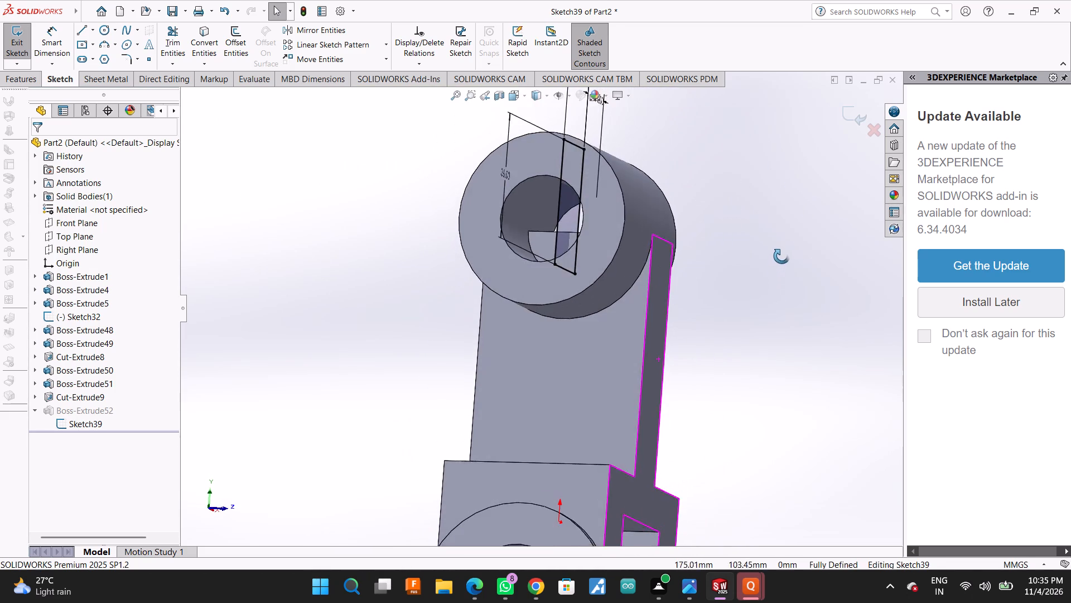
pyautogui.moveTo(781, 256); pyautogui.dragTo(795, 276, button='middle')
pyautogui.click(18, 84)
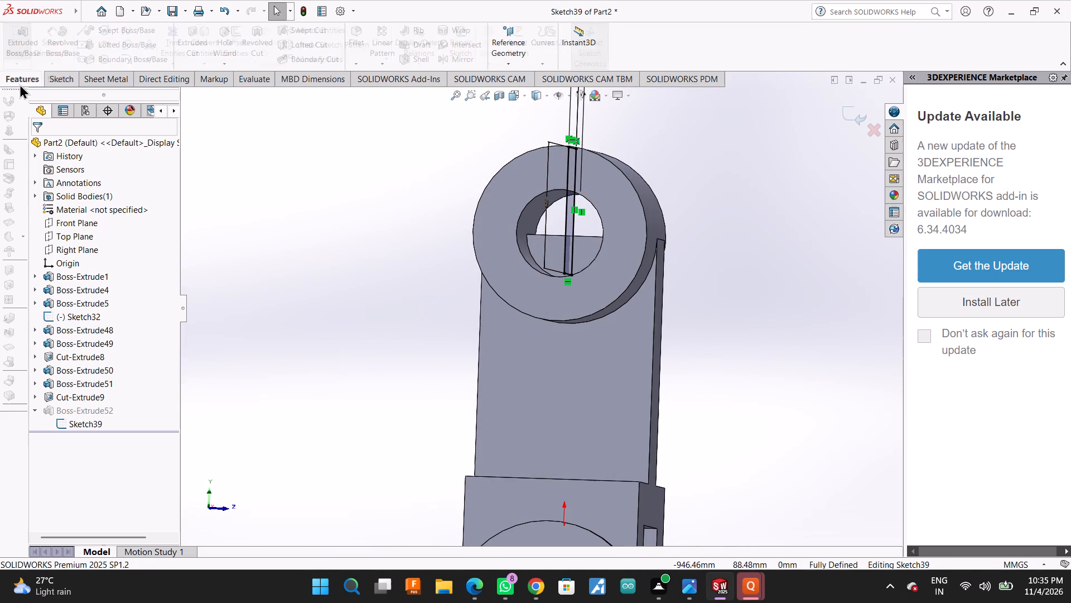
pyautogui.click(570, 231)
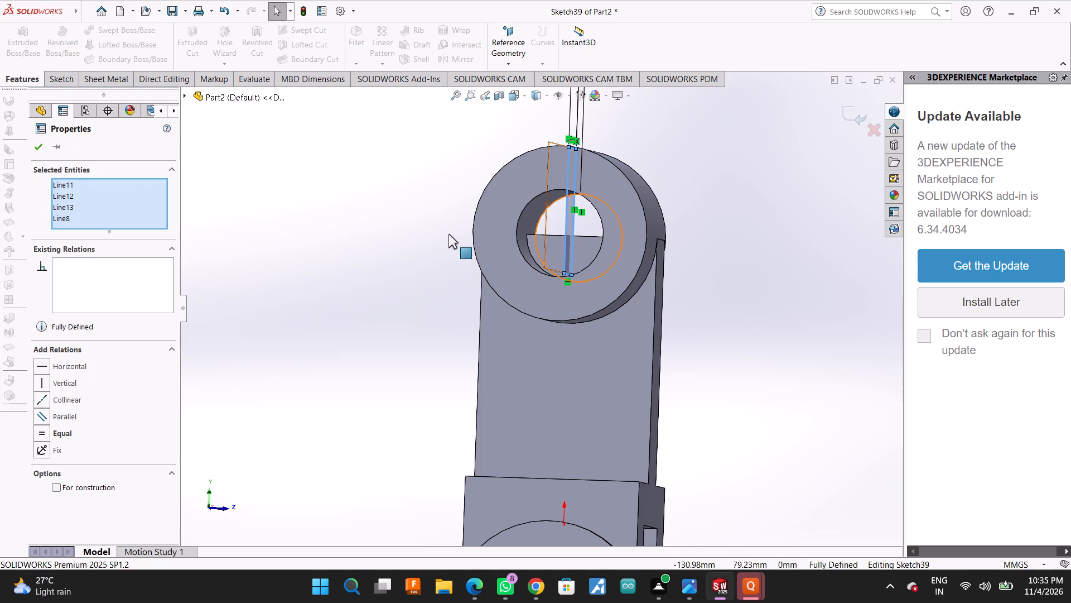
pyautogui.click(32, 153)
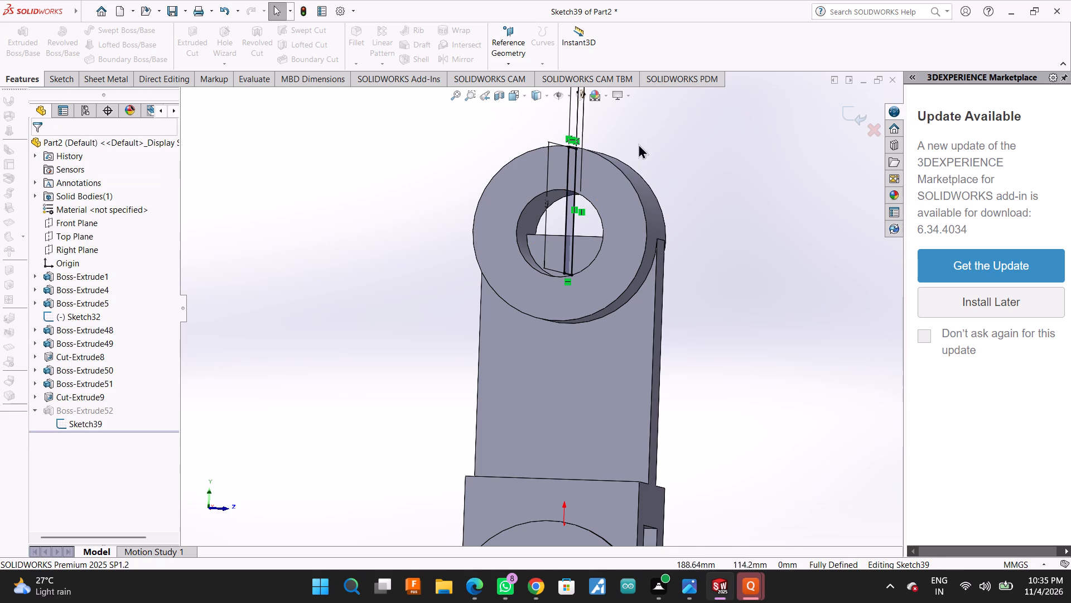
pyautogui.moveTo(754, 227); pyautogui.dragTo(728, 262, button='middle')
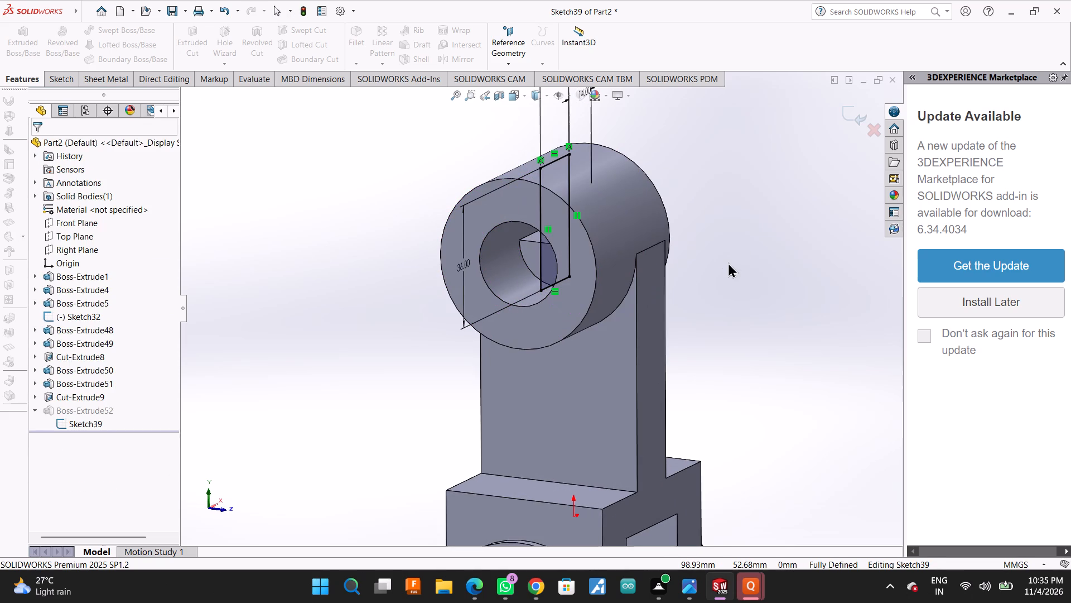
pyautogui.scroll(1, 728, 262)
pyautogui.moveTo(728, 262); pyautogui.dragTo(700, 276, button='middle')
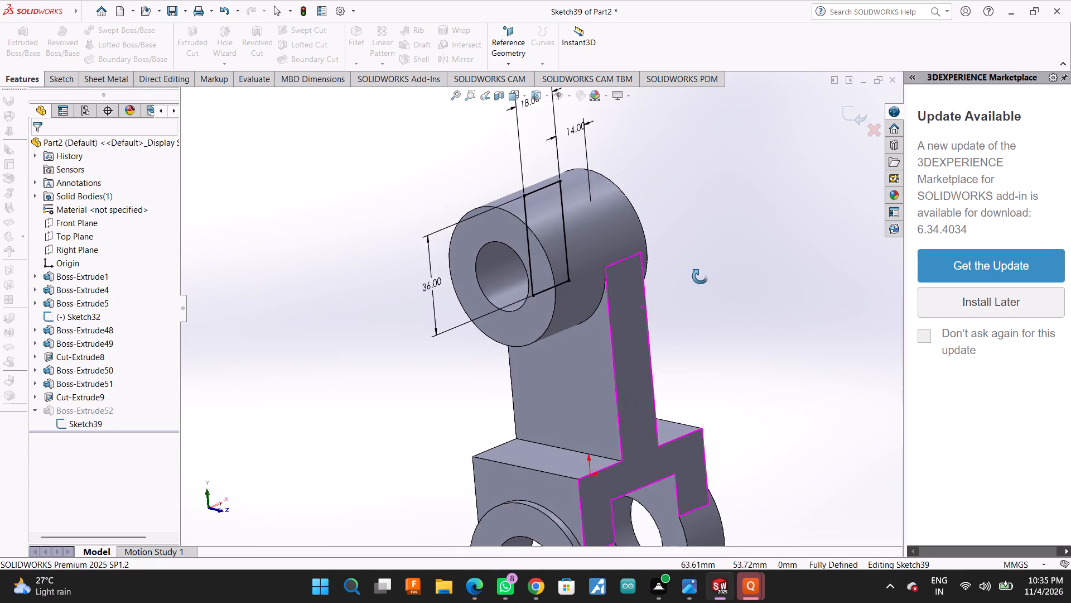
pyautogui.moveTo(700, 276); pyautogui.dragTo(748, 257, button='middle')
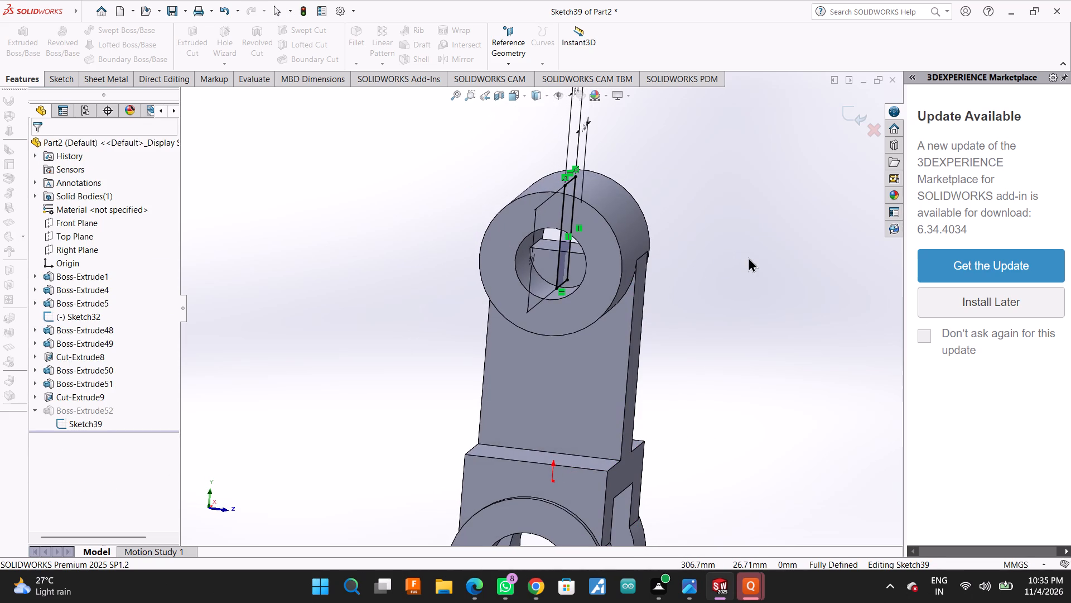
pyautogui.scroll(1, 748, 257)
pyautogui.moveTo(741, 169); pyautogui.dragTo(703, 235, button='middle')
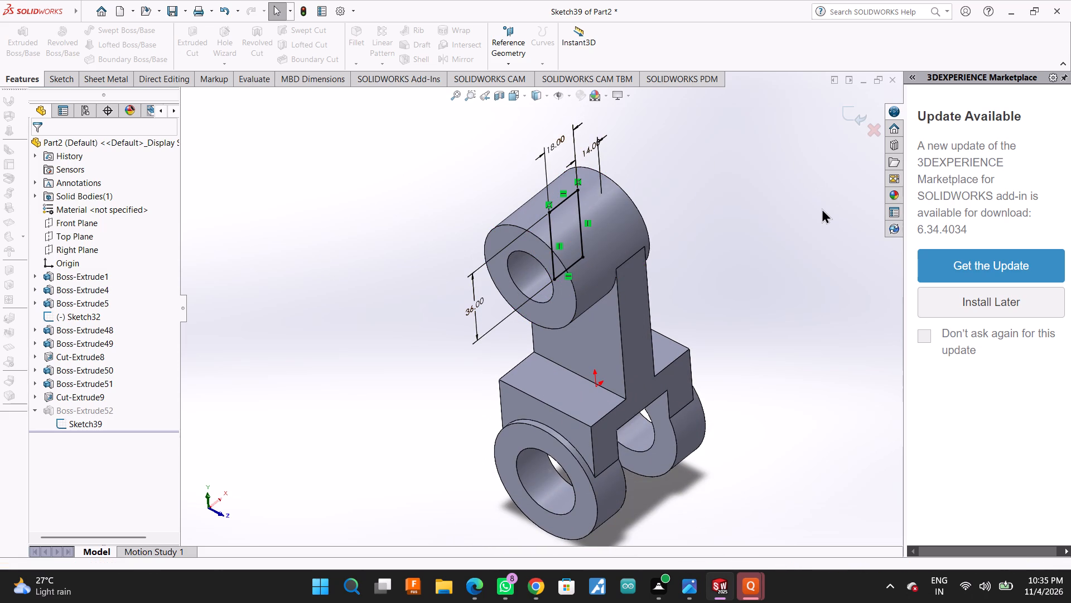
# Undo the rectangle's height change and the block's extrusion, going back into the rectangle's sketch.
pyautogui.hotkey('ctrl', 'z')
pyautogui.hotkey('ctrl', 'z')
pyautogui.hotkey('ctrl', 'z')
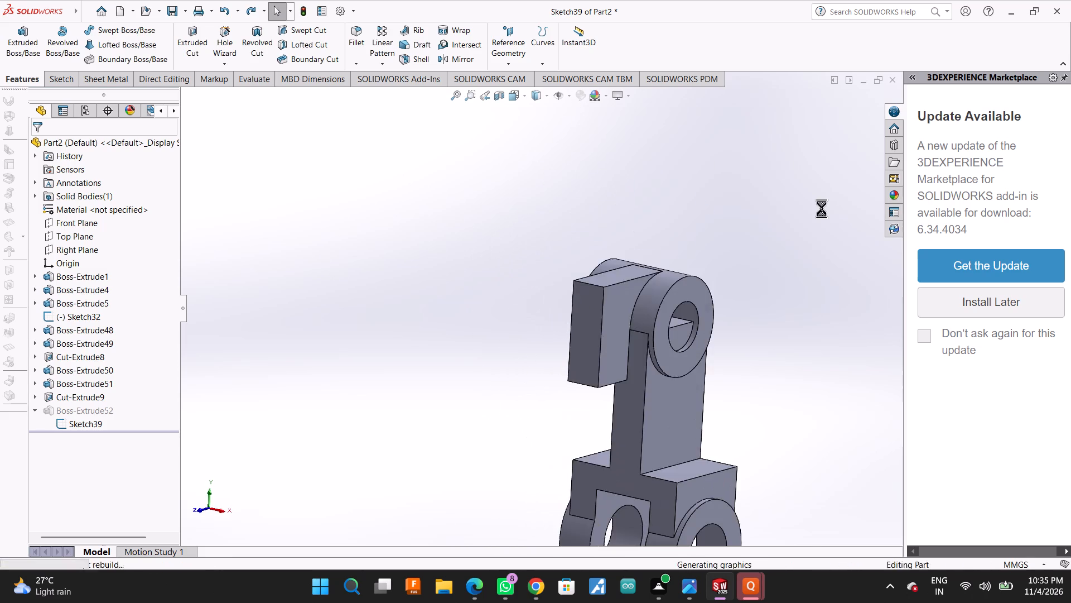
pyautogui.scroll(2, 706, 260)
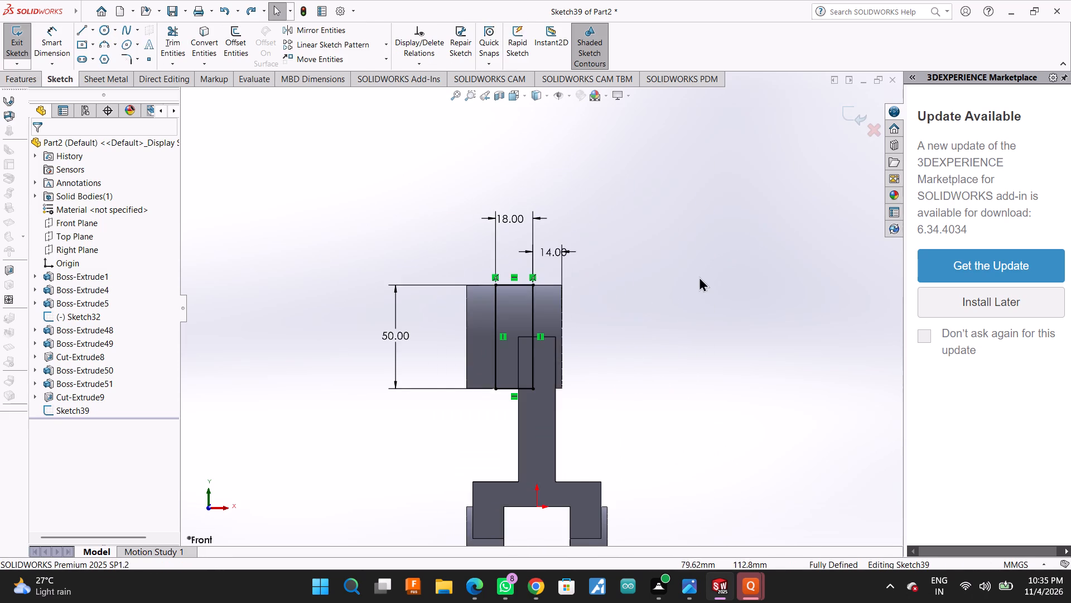
pyautogui.moveTo(698, 277); pyautogui.dragTo(773, 310, button='middle')
pyautogui.hotkey('ctrl', 'z')
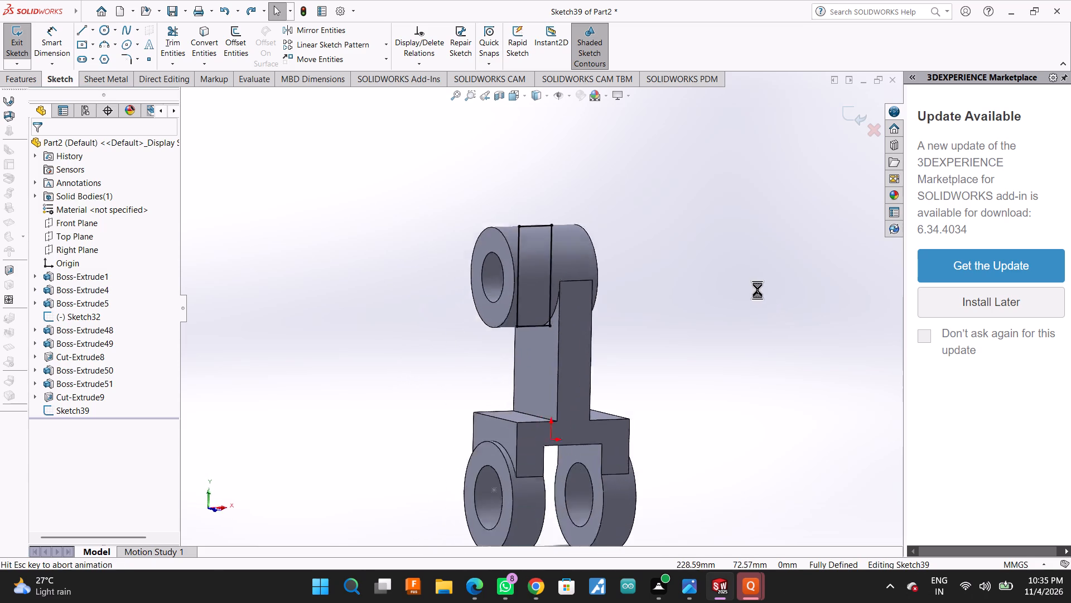
# Trim away all sides of the rectangle on the upper ring with Power trim and exit the emptied sketch.
pyautogui.click(162, 39)
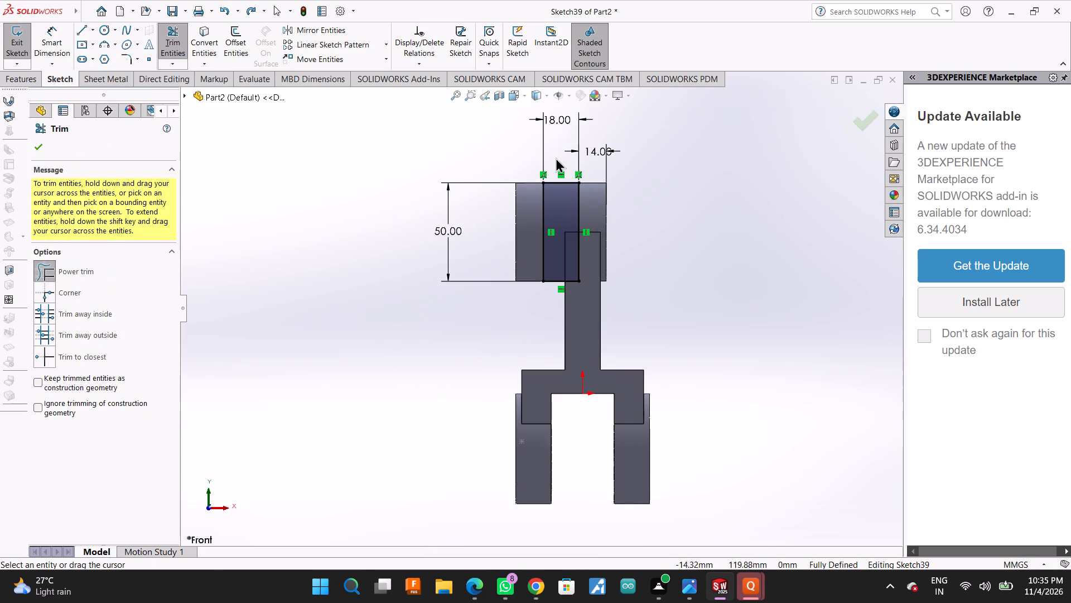
pyautogui.moveTo(556, 157); pyautogui.dragTo(601, 253)
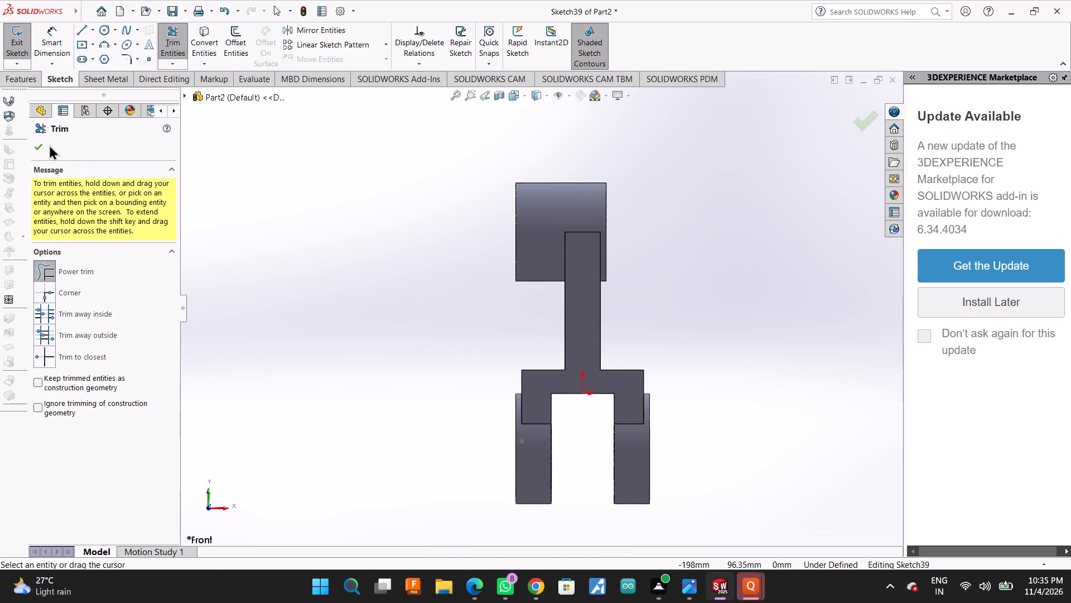
pyautogui.click(38, 145)
pyautogui.press('Escape')
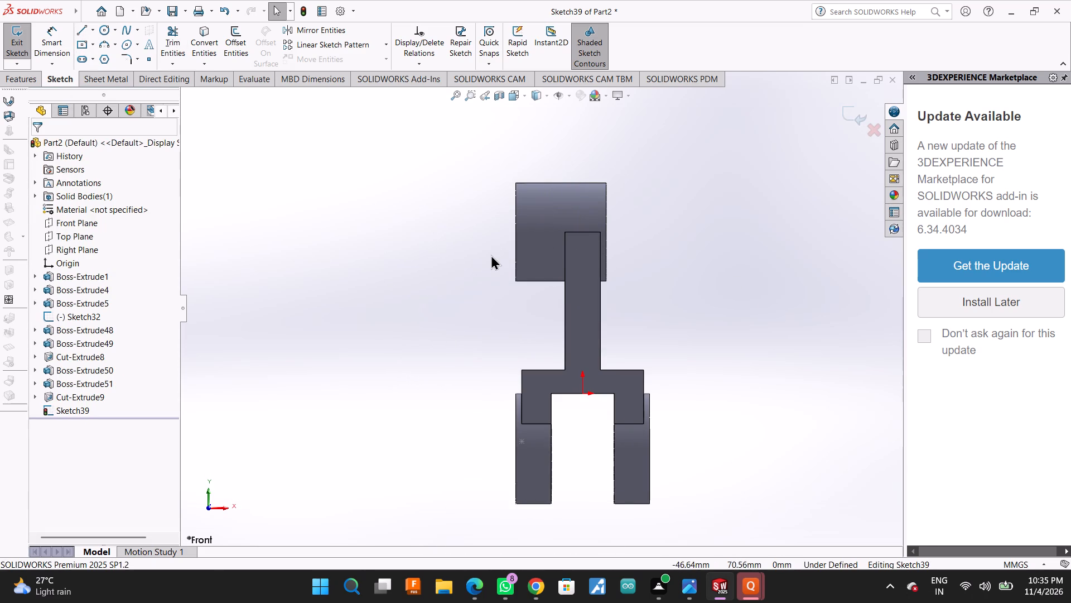
pyautogui.click(572, 302)
pyautogui.click(756, 169)
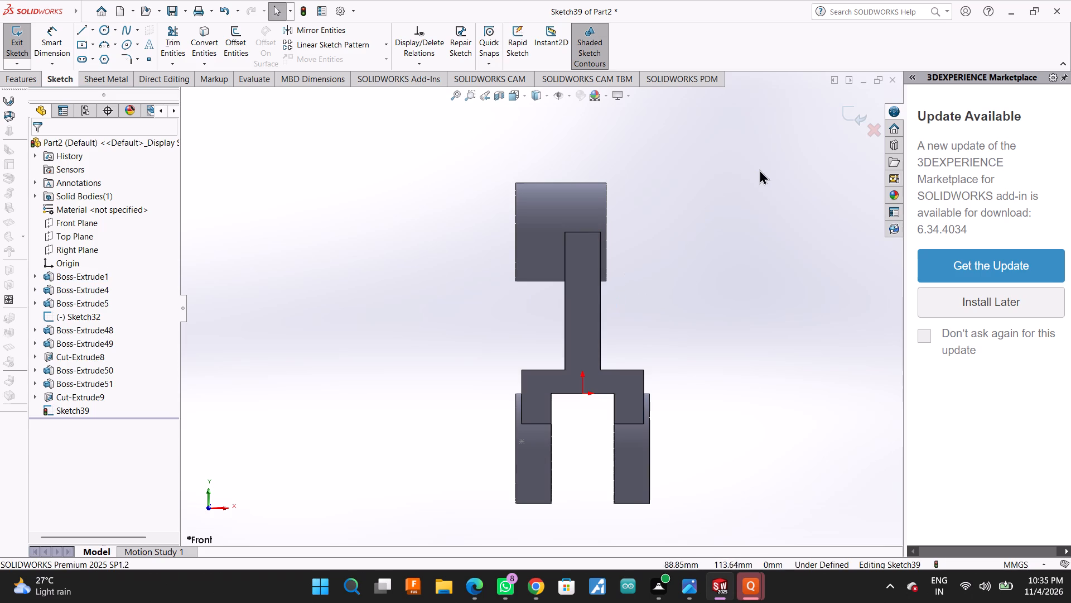
pyautogui.click(842, 119)
pyautogui.click(848, 116)
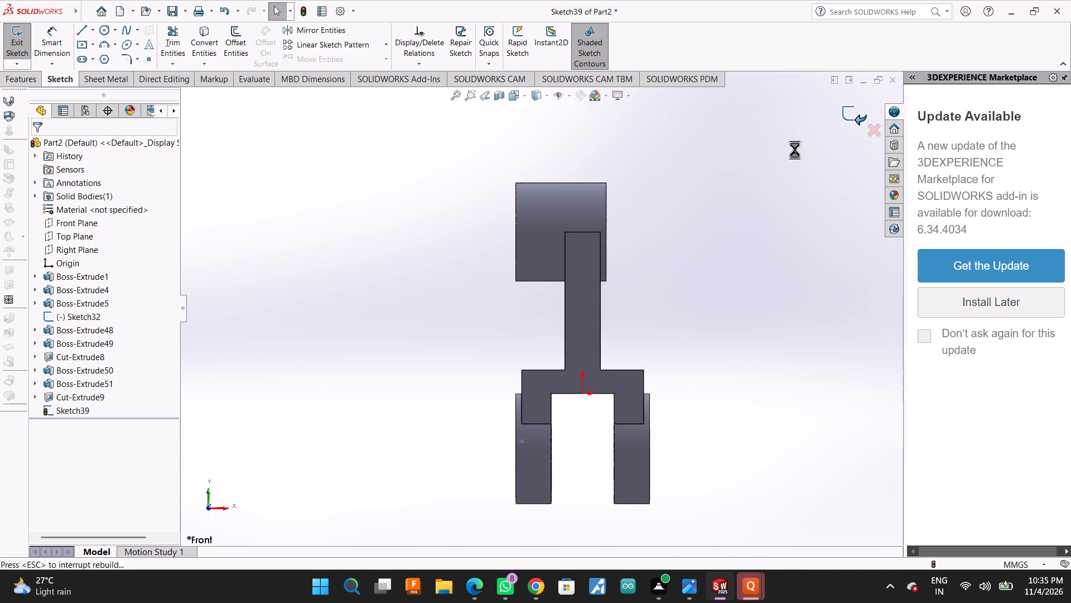
# On the arm's front face, sketch a closed line rectangle about 18.6 mm wide and 58 mm tall, hanging from the upper ring's top edge.
pyautogui.click(594, 308)
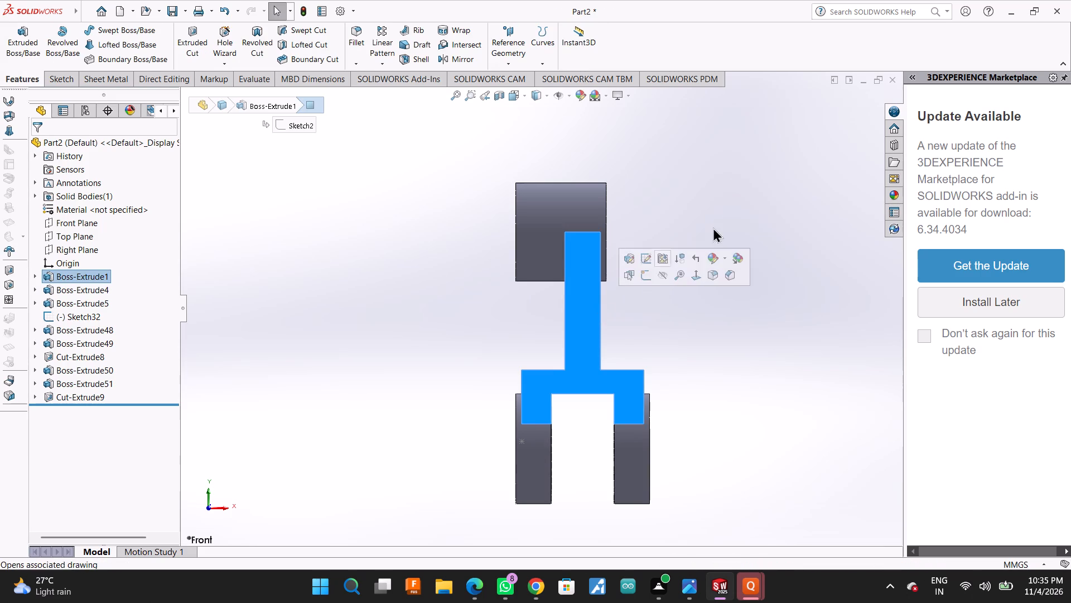
pyautogui.click(645, 274)
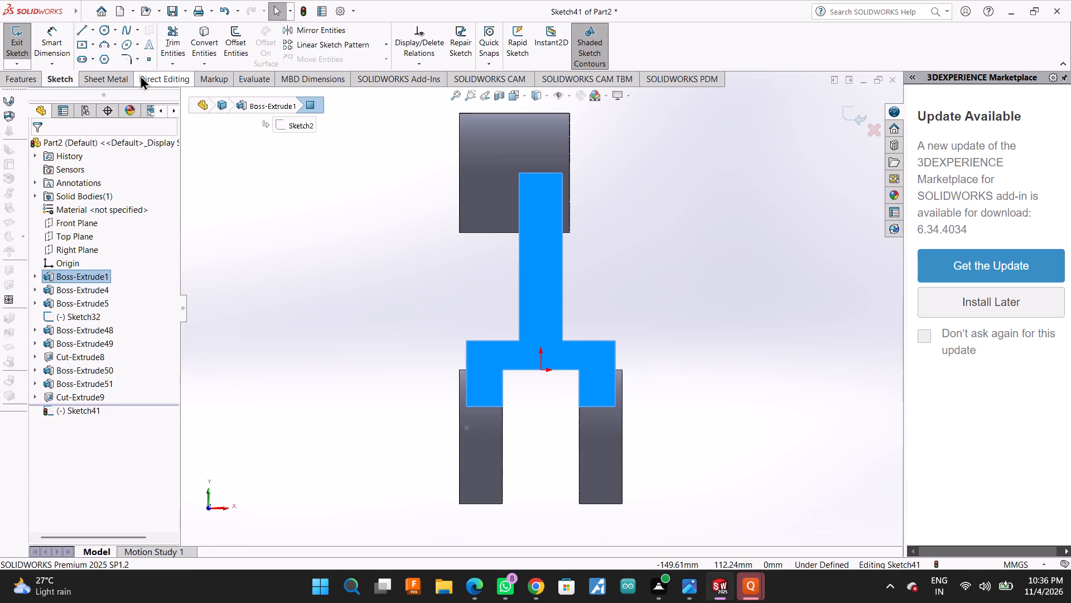
pyautogui.click(83, 35)
pyautogui.scroll(2, 632, 270)
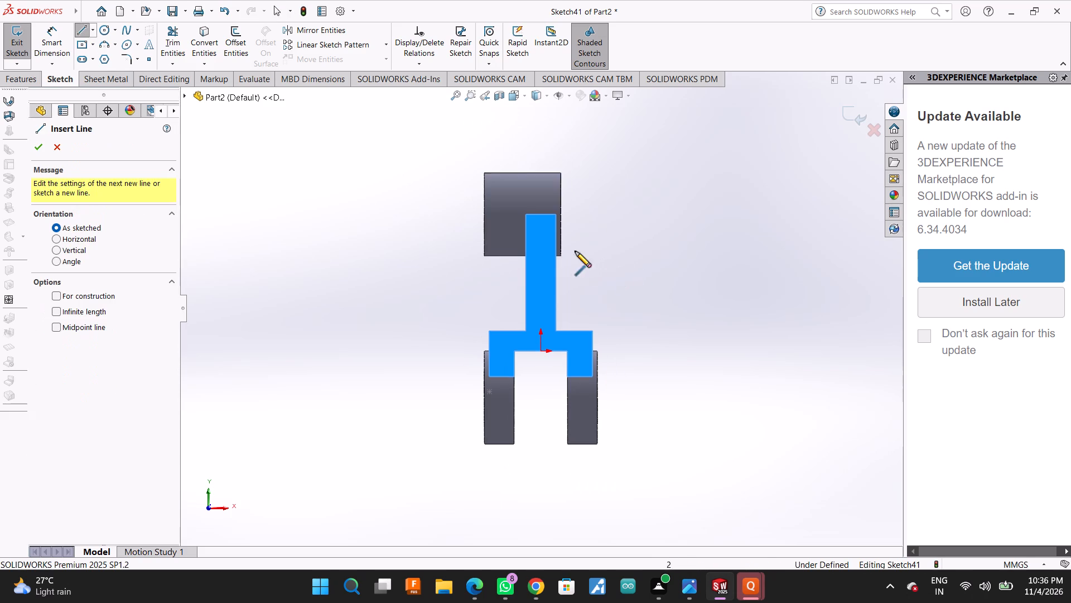
pyautogui.scroll(-1, 557, 236)
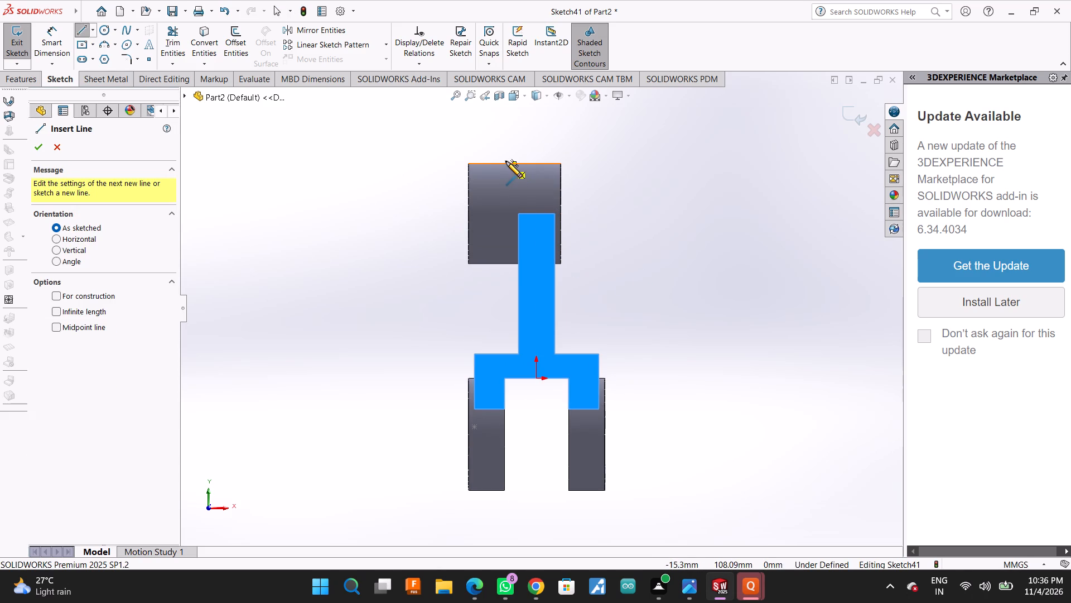
pyautogui.click(506, 162)
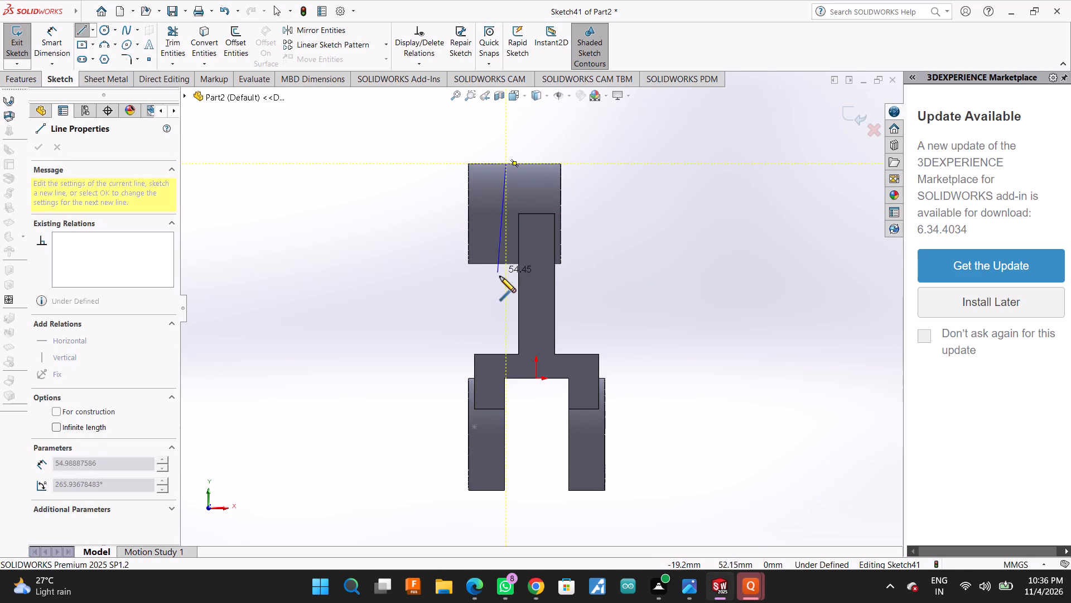
pyautogui.click(506, 280)
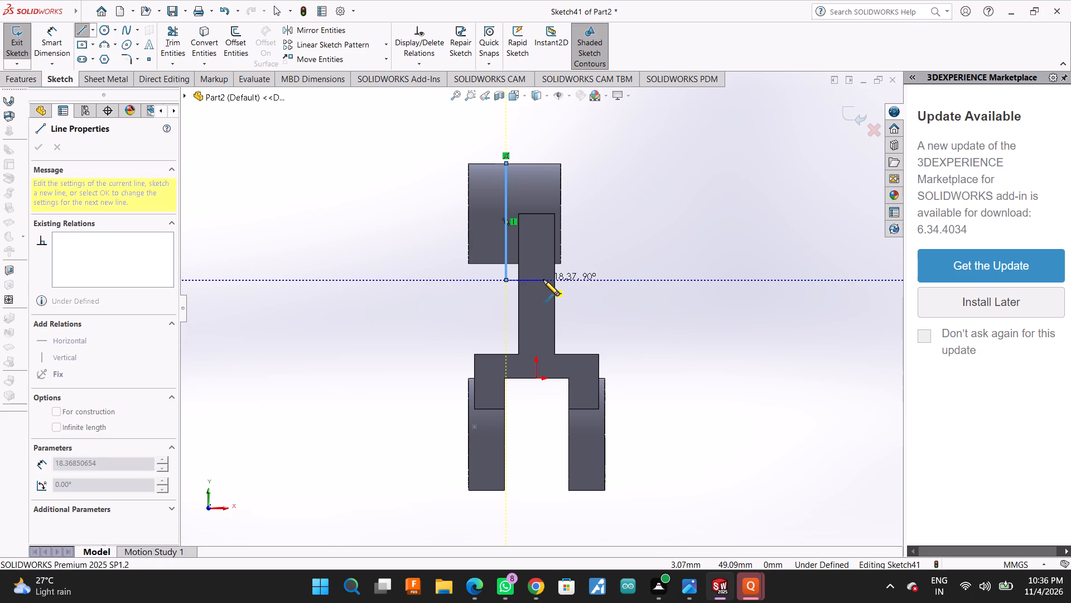
pyautogui.click(543, 280)
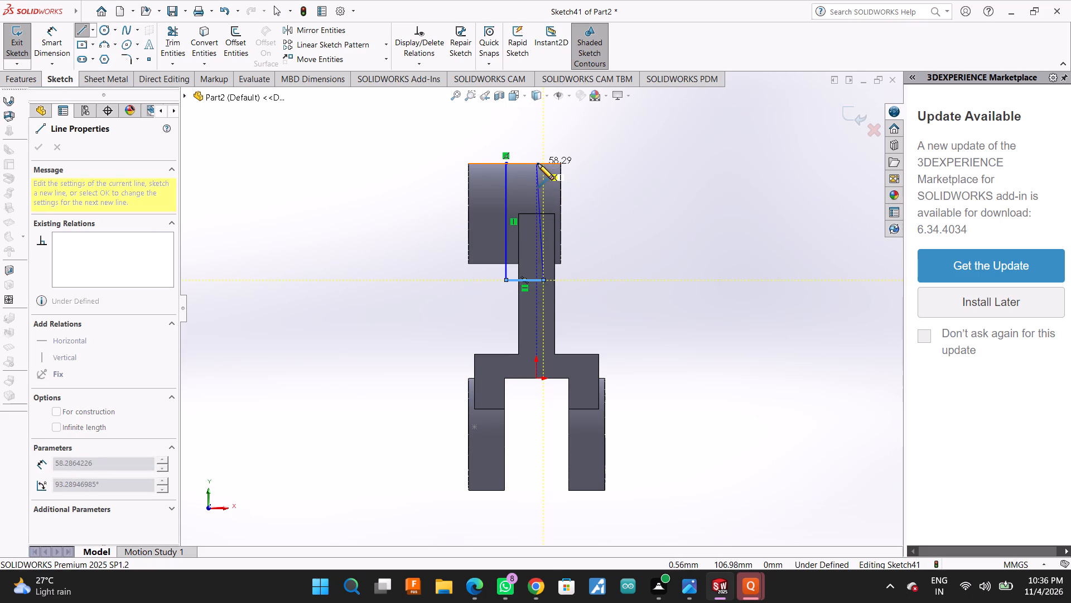
pyautogui.click(544, 164)
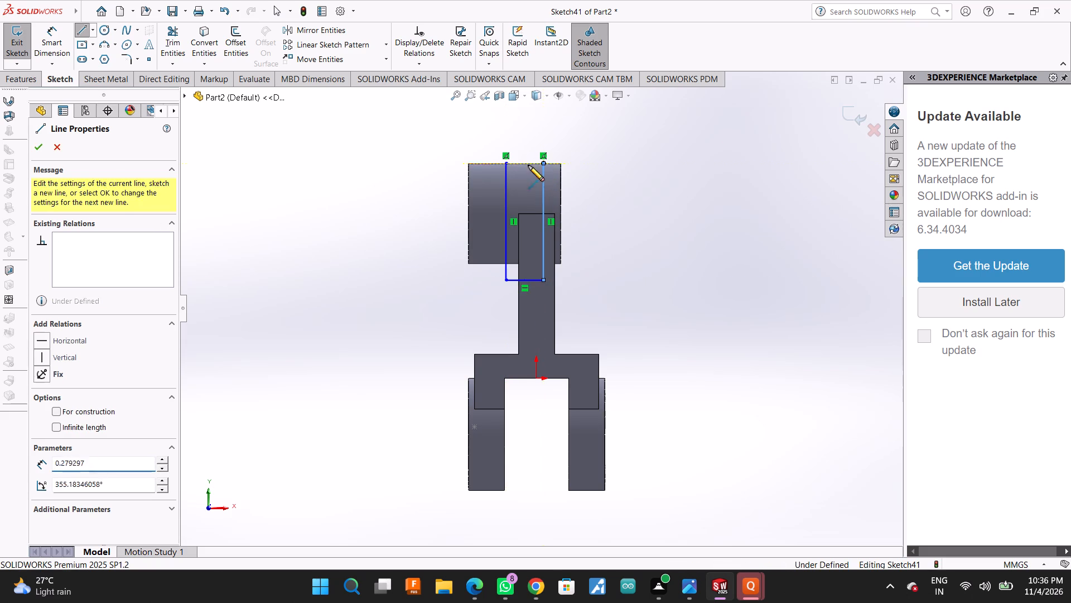
pyautogui.click(505, 164)
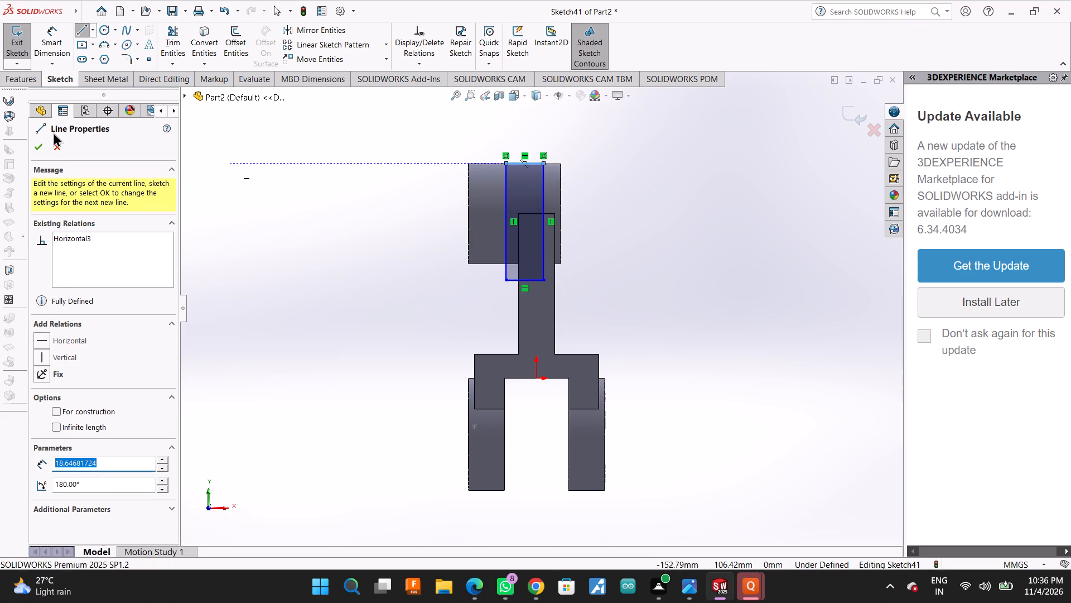
pyautogui.click(40, 142)
# Dimension the gap between the rectangle's right side and the upper ring's right end at 14 mm.
pyautogui.click(45, 41)
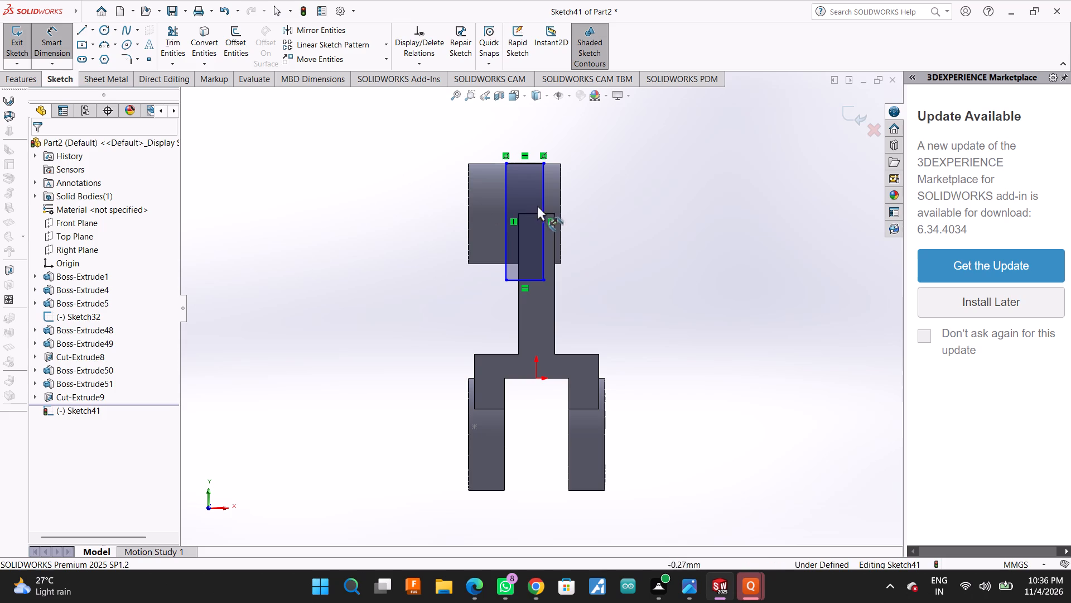
pyautogui.click(543, 204)
pyautogui.click(560, 202)
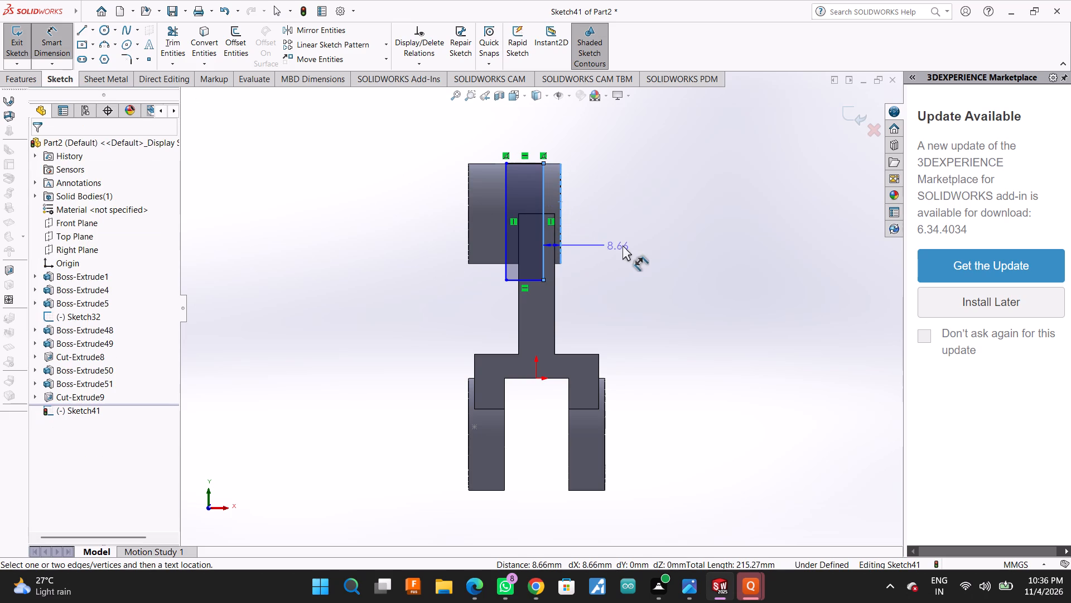
pyautogui.click(626, 245)
pyautogui.write('14')
pyautogui.press('Return')
# Dimension the rectangle's top side to a width of 18 mm.
pyautogui.scroll(-4, 572, 231)
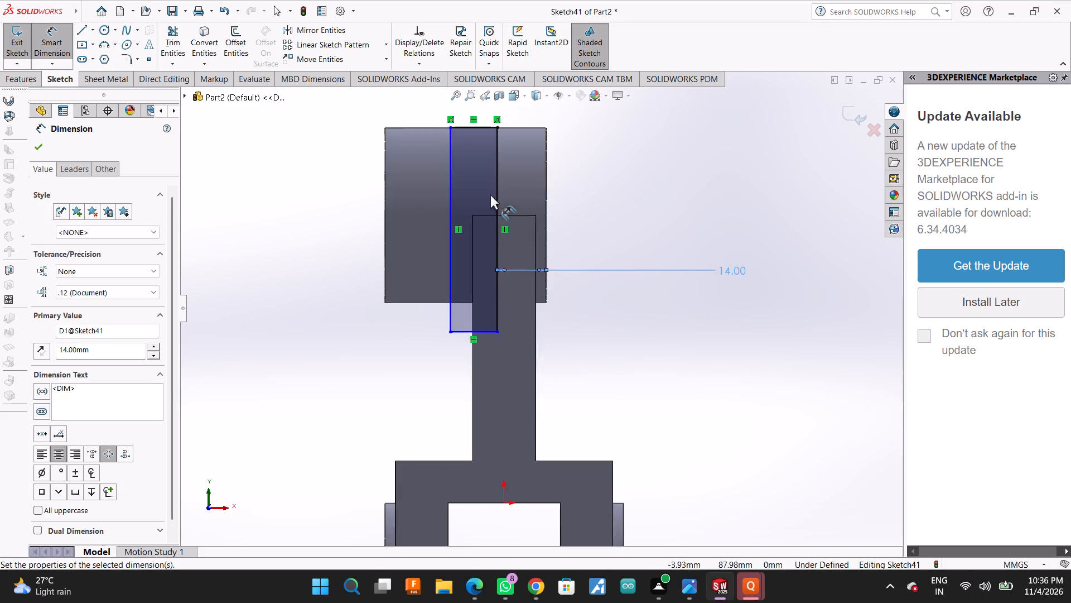
pyautogui.scroll(-1, 490, 194)
pyautogui.scroll(2, 485, 224)
pyautogui.scroll(-2, 483, 185)
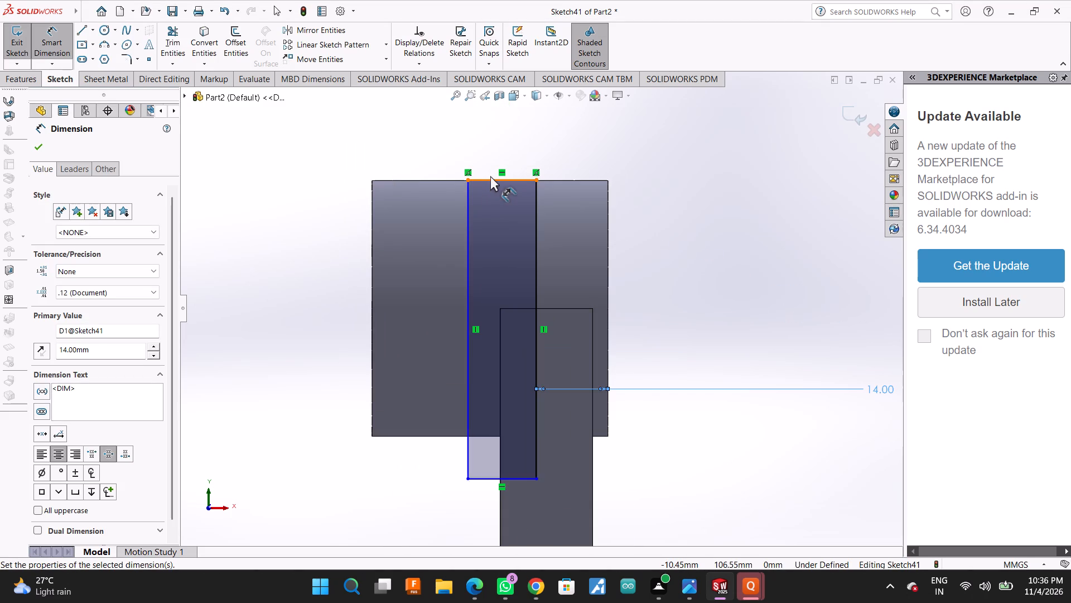
pyautogui.click(490, 181)
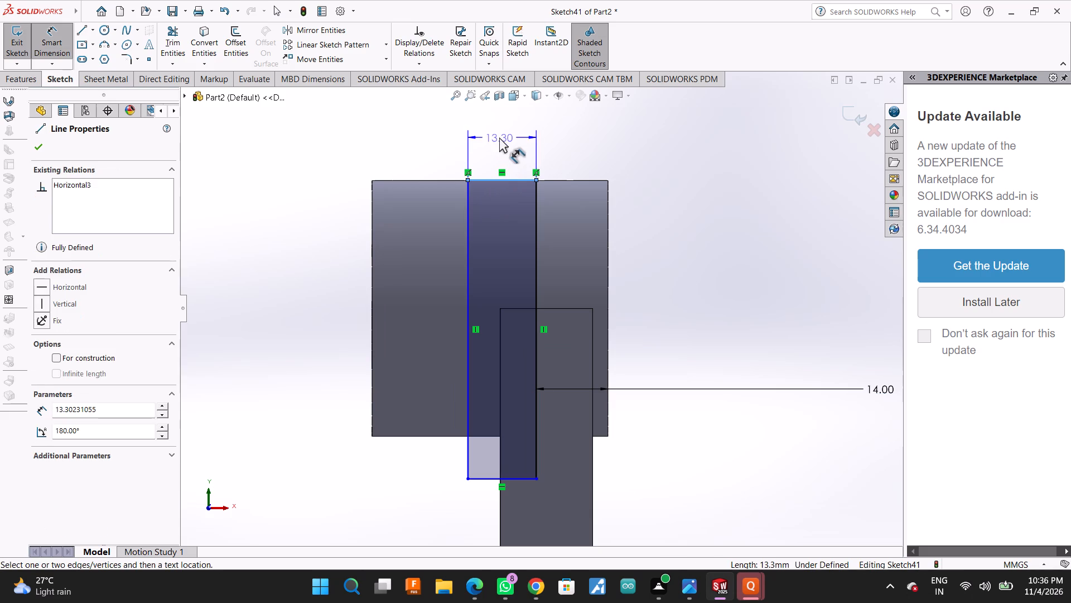
pyautogui.click(499, 137)
pyautogui.write('15')
pyautogui.press('BackSpace')
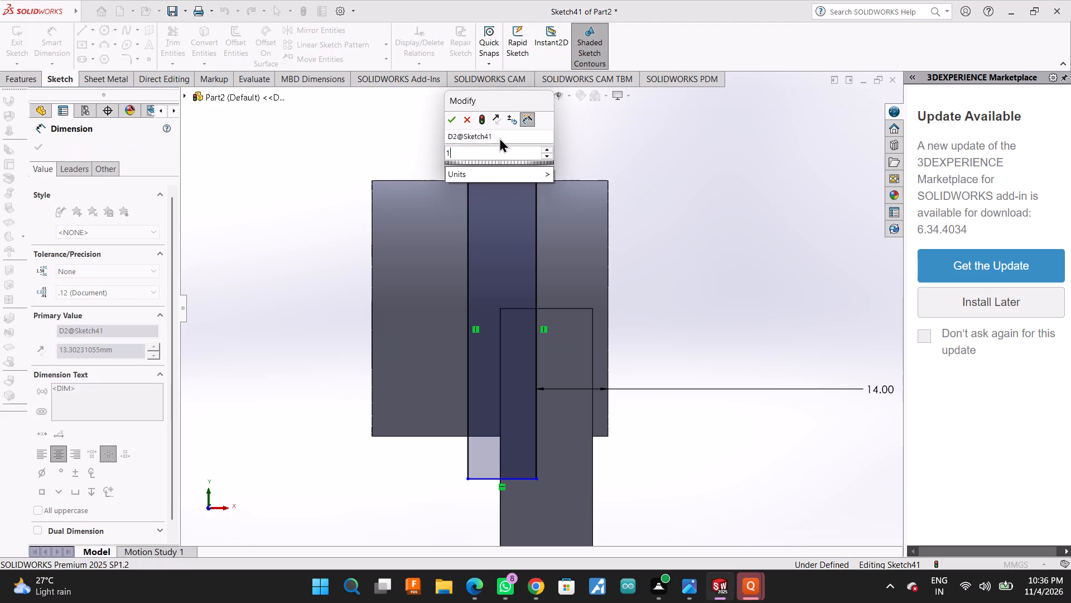
pyautogui.press('8')
pyautogui.press('Return')
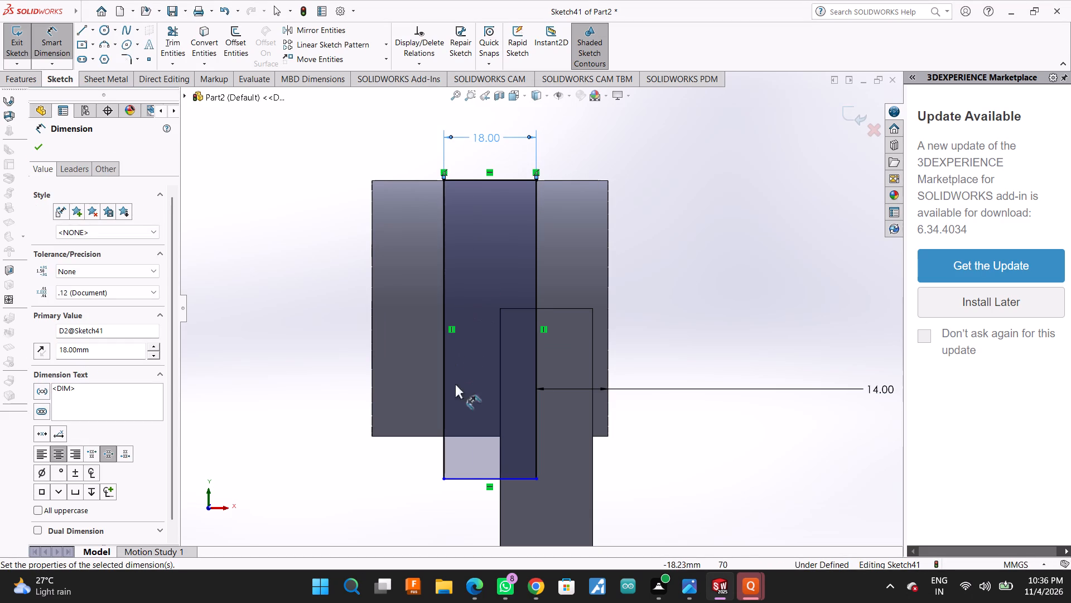
# Dimension the rectangle's left side to a height of 50 mm.
pyautogui.click(441, 423)
pyautogui.click(269, 324)
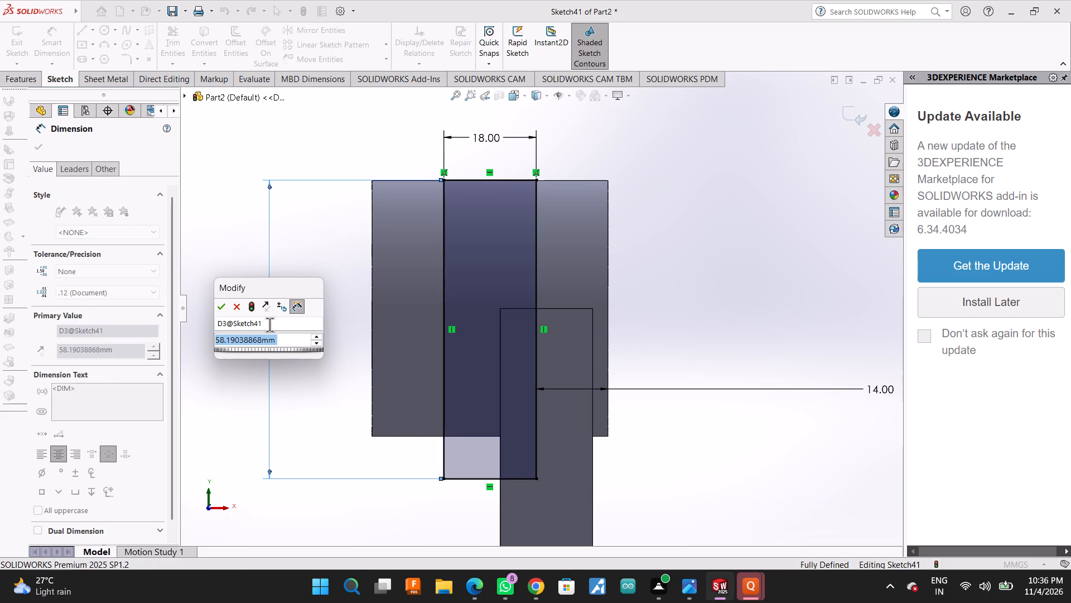
pyautogui.press('5')
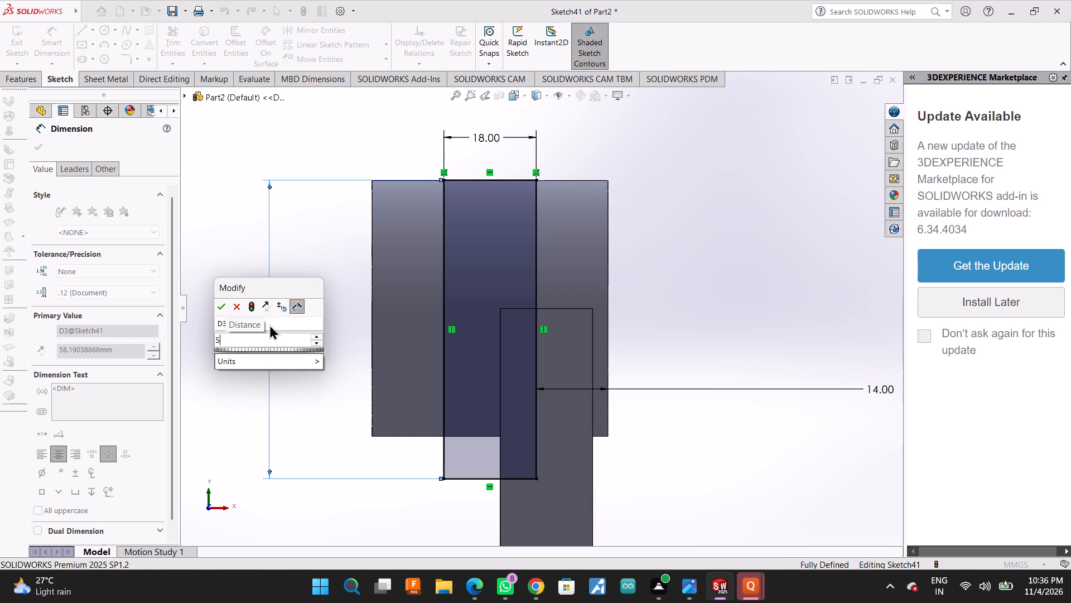
pyautogui.press('0')
pyautogui.press('Return')
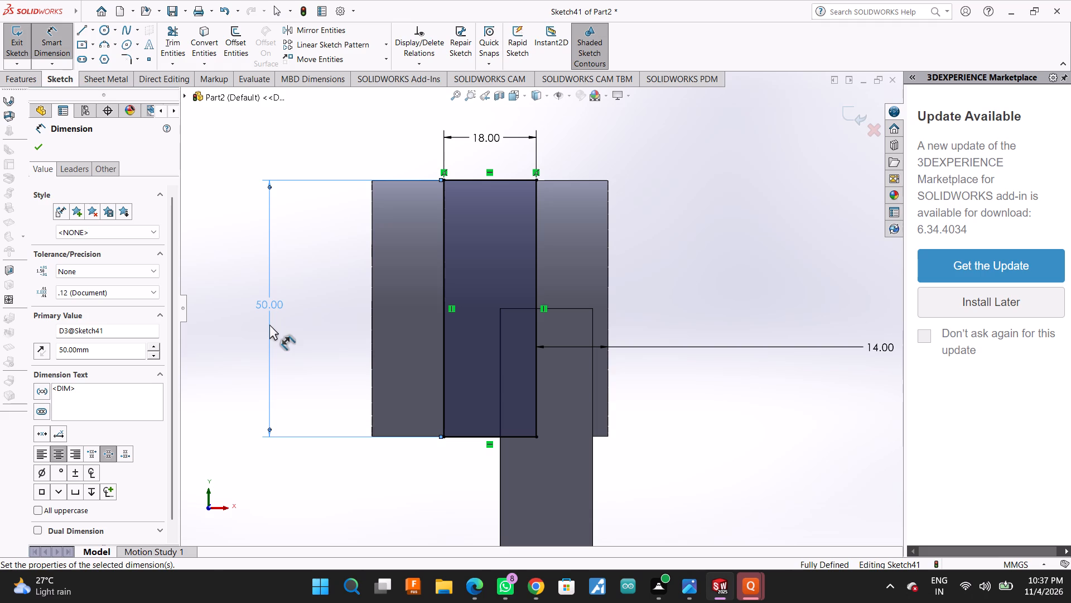
# Set the rectangle's height dimension to 36 mm and finish dimensioning.
pyautogui.doubleClick(128, 349)
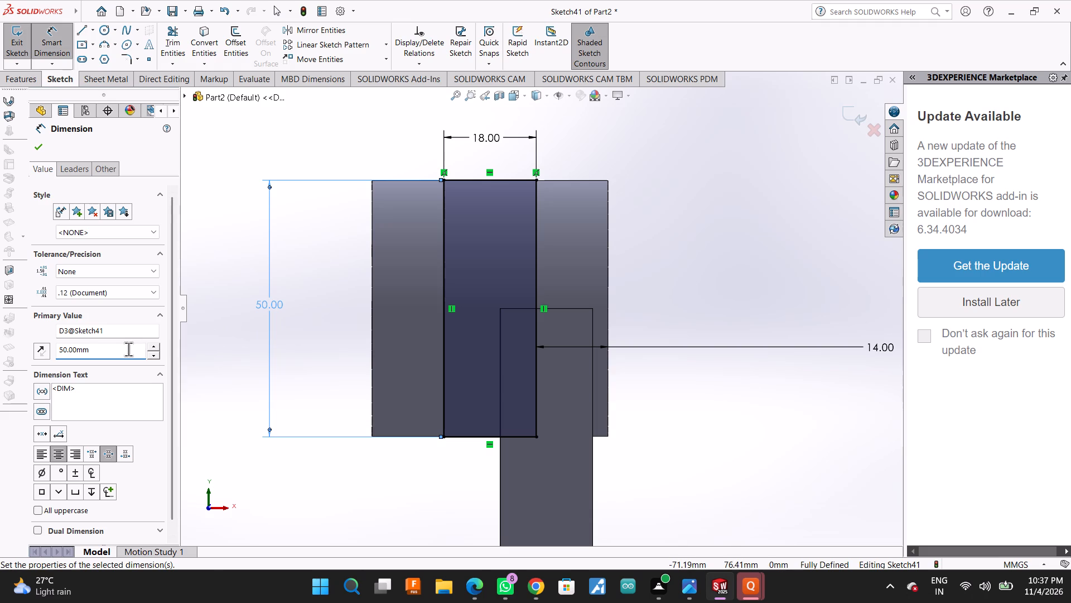
pyautogui.write('36')
pyautogui.press('Return')
pyautogui.click(35, 142)
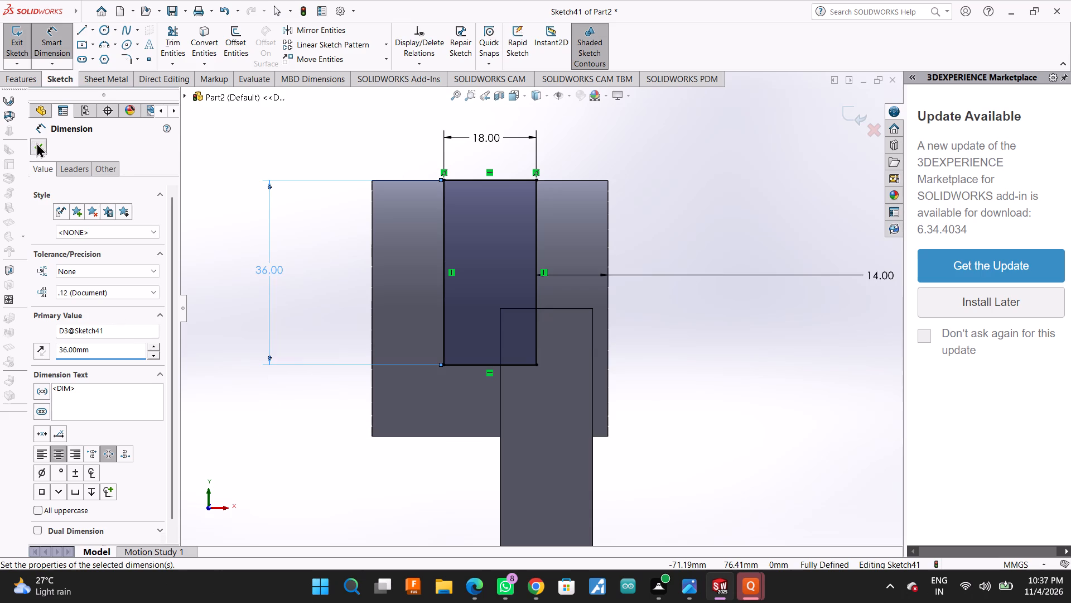
# Set up a boss extrusion of the rectangle with blind depths of 25 mm in Direction 1 and 24 mm in Direction 2.
pyautogui.scroll(2, 750, 279)
pyautogui.moveTo(719, 193); pyautogui.dragTo(671, 207, button='middle')
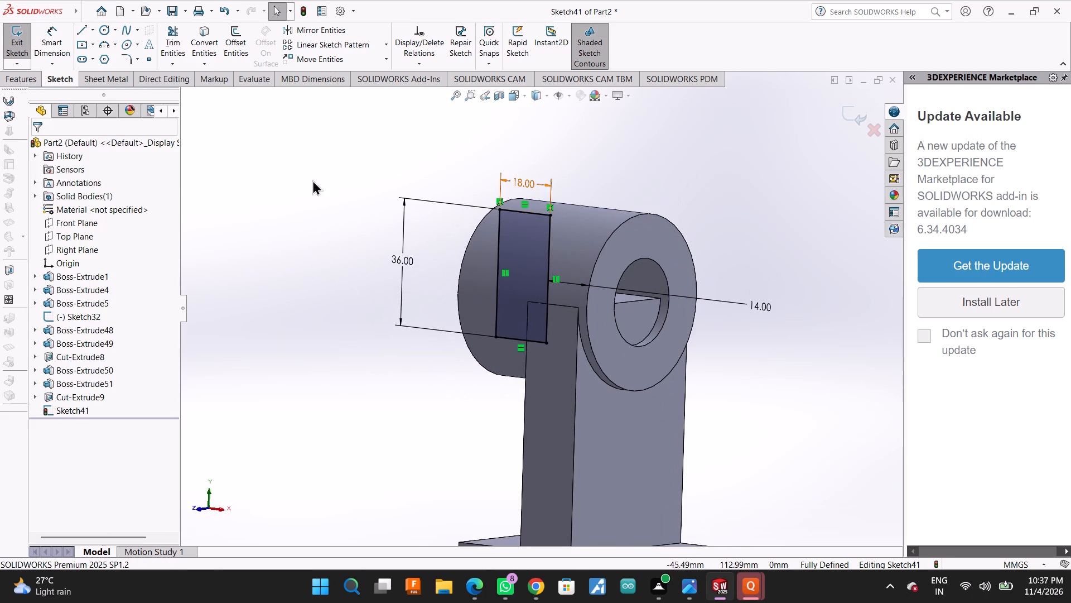
pyautogui.click(32, 85)
pyautogui.click(31, 46)
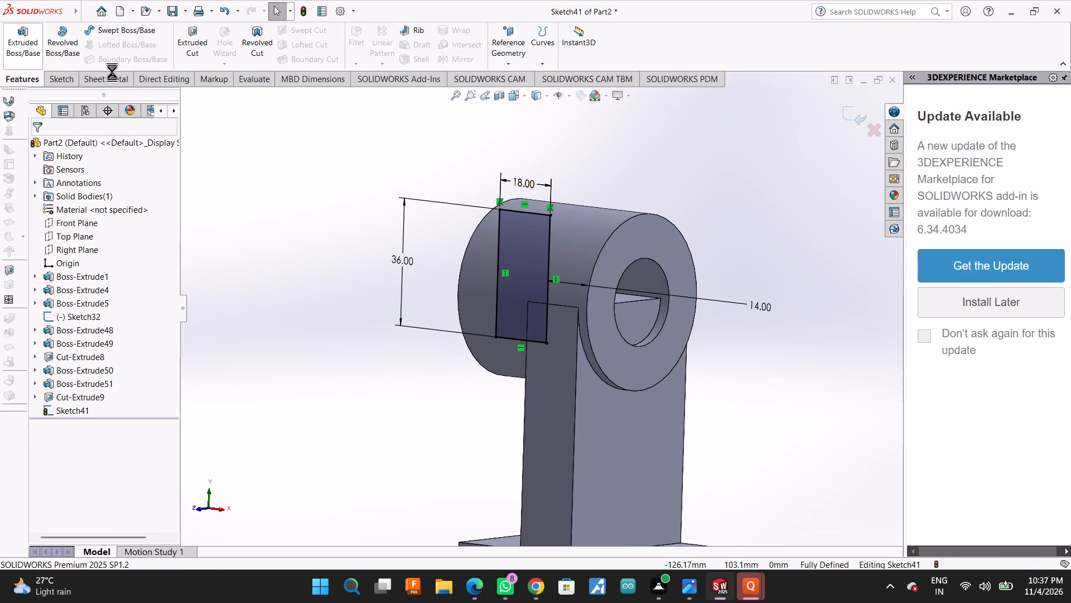
pyautogui.moveTo(698, 175); pyautogui.dragTo(670, 184, button='middle')
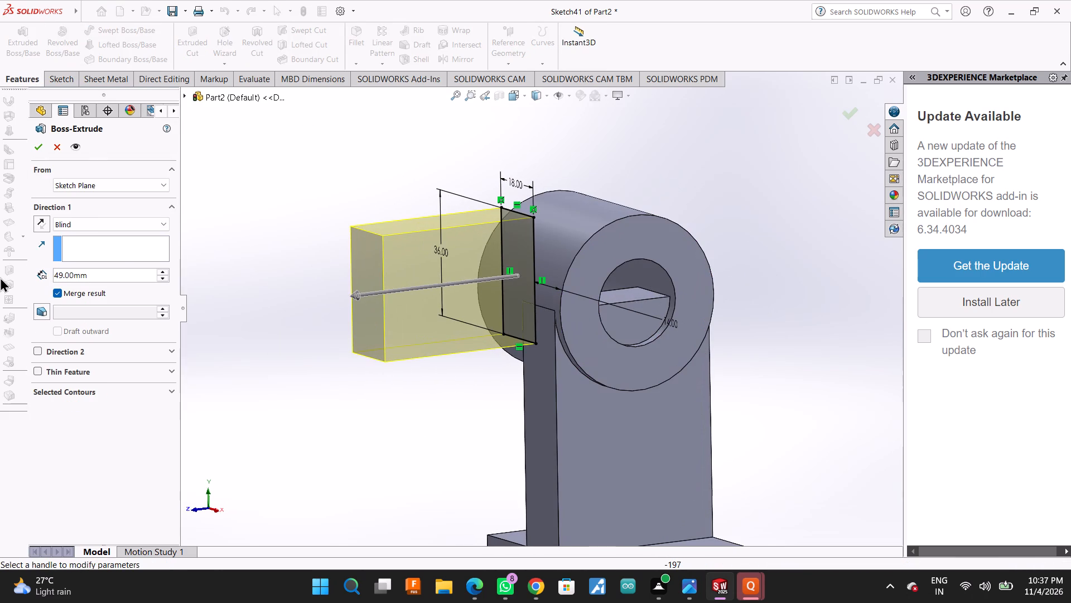
pyautogui.doubleClick(97, 276)
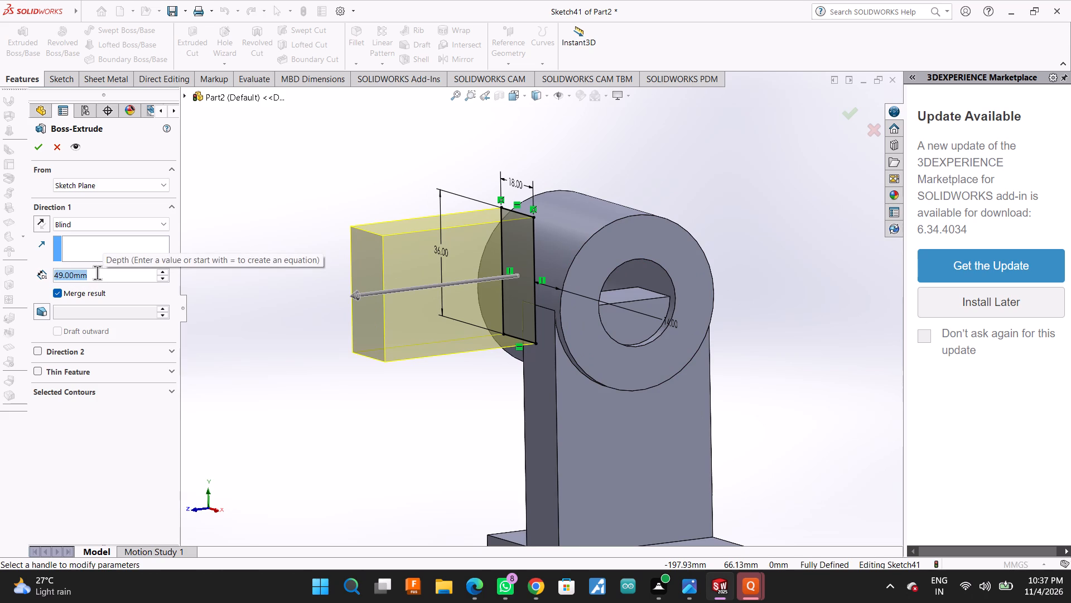
pyautogui.write('25')
pyautogui.press('Return')
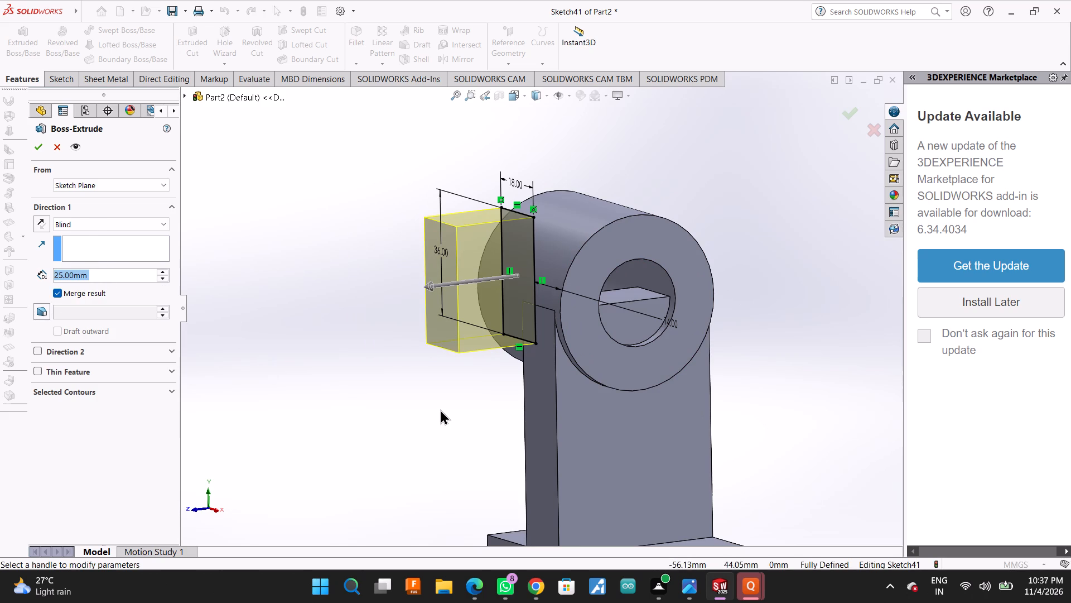
pyautogui.click(37, 354)
pyautogui.doubleClick(94, 384)
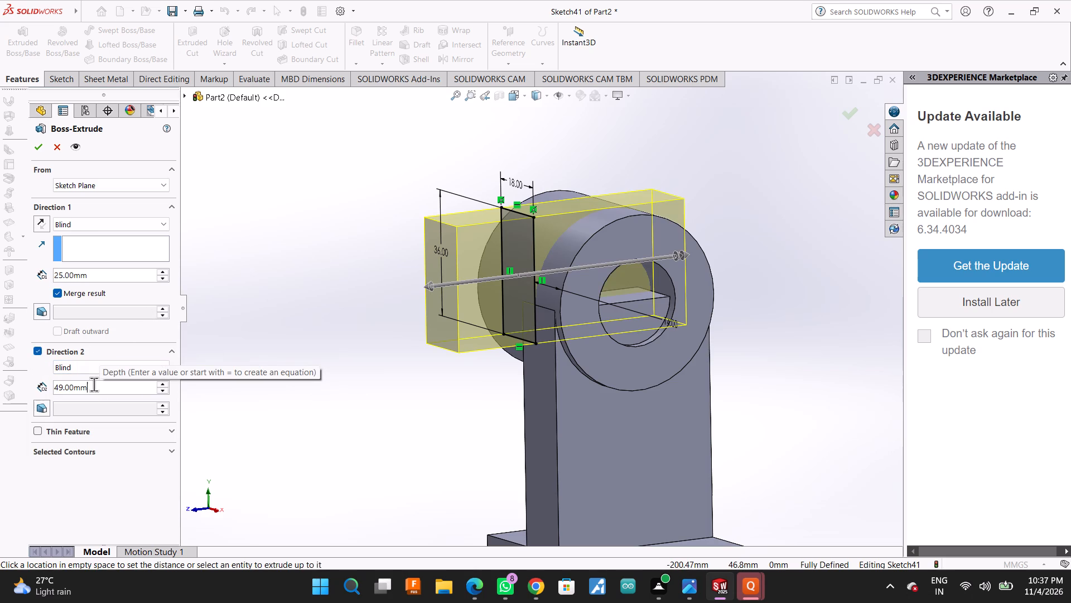
pyautogui.write('24')
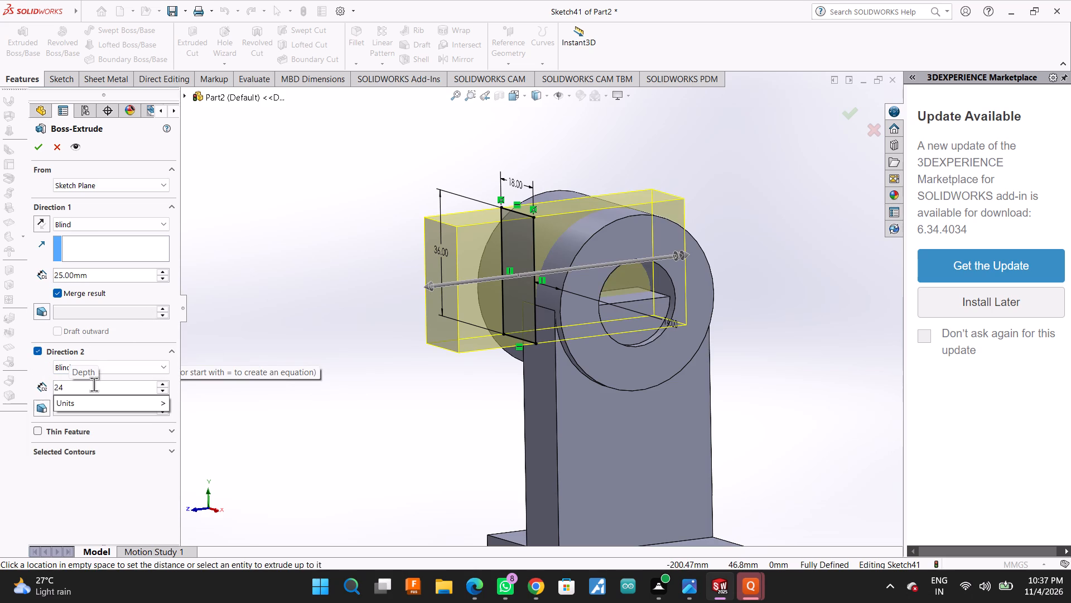
pyautogui.click(86, 465)
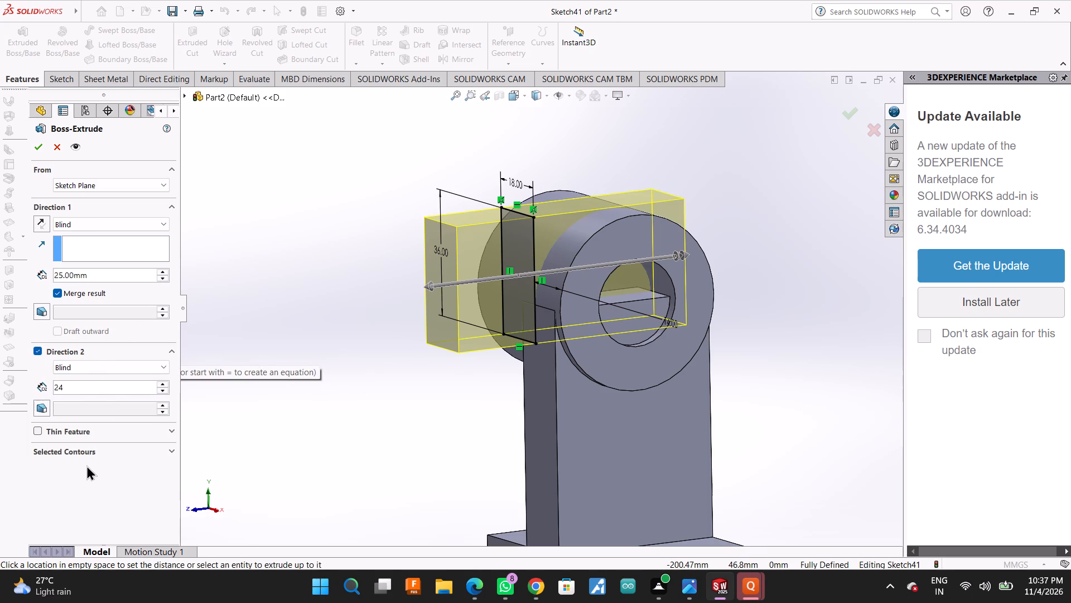
pyautogui.press('Return')
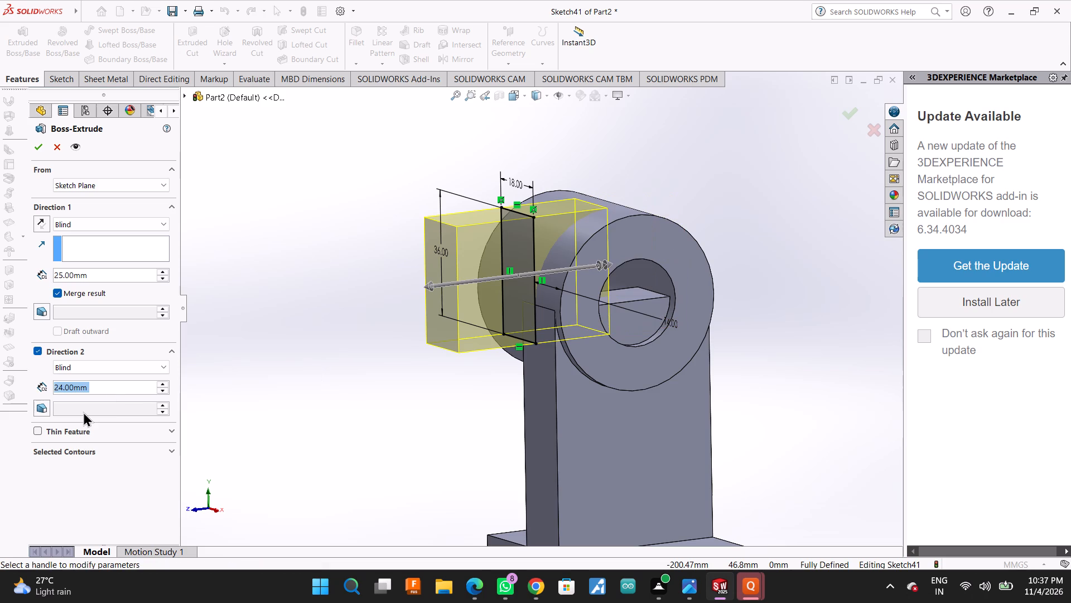
# Set the Direction 2 depth to 25 mm and complete the two-direction boss extrusion of the upper block.
pyautogui.moveTo(824, 218); pyautogui.dragTo(814, 221, button='middle')
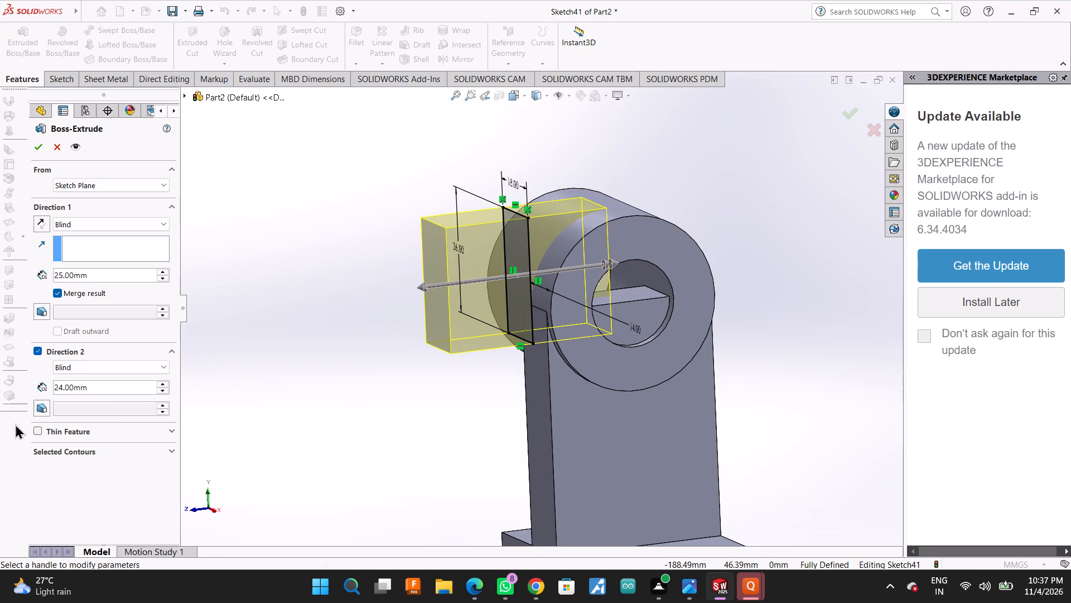
pyautogui.doubleClick(103, 385)
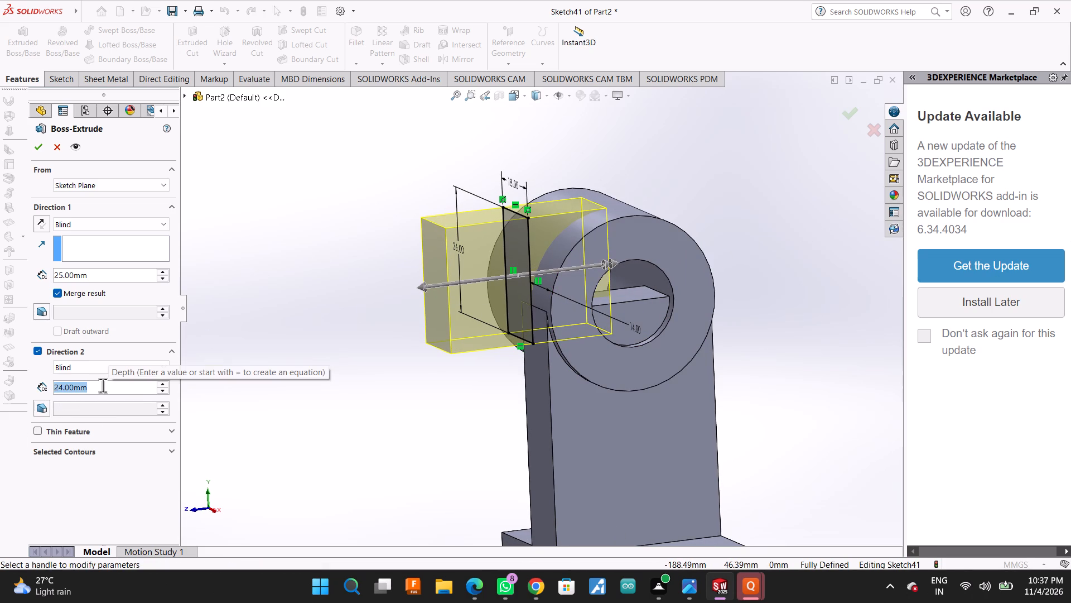
pyautogui.write('25')
pyautogui.press('Return')
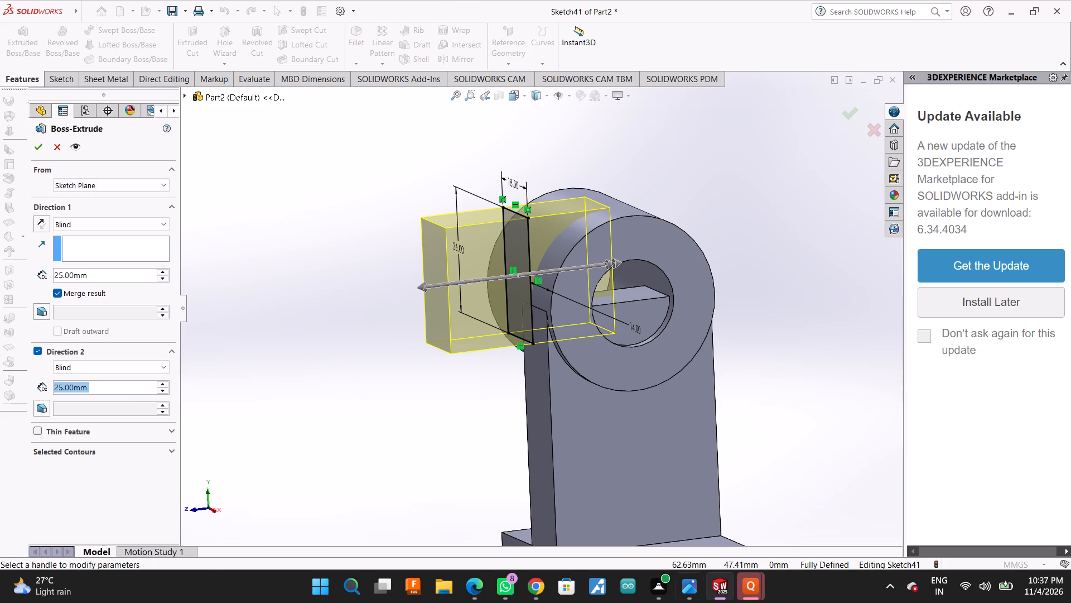
pyautogui.click(119, 389)
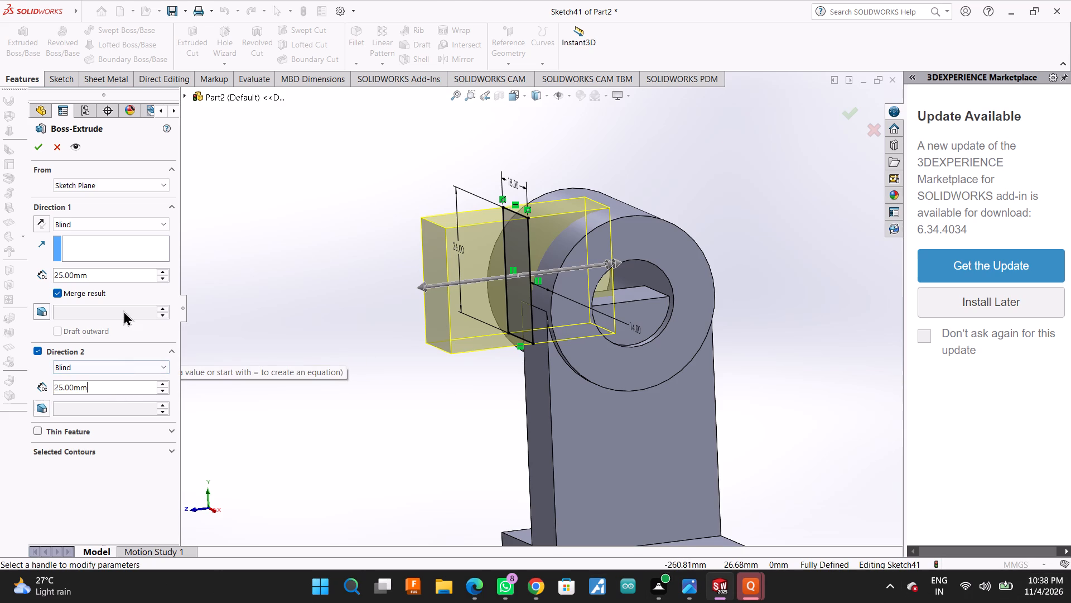
pyautogui.click(123, 274)
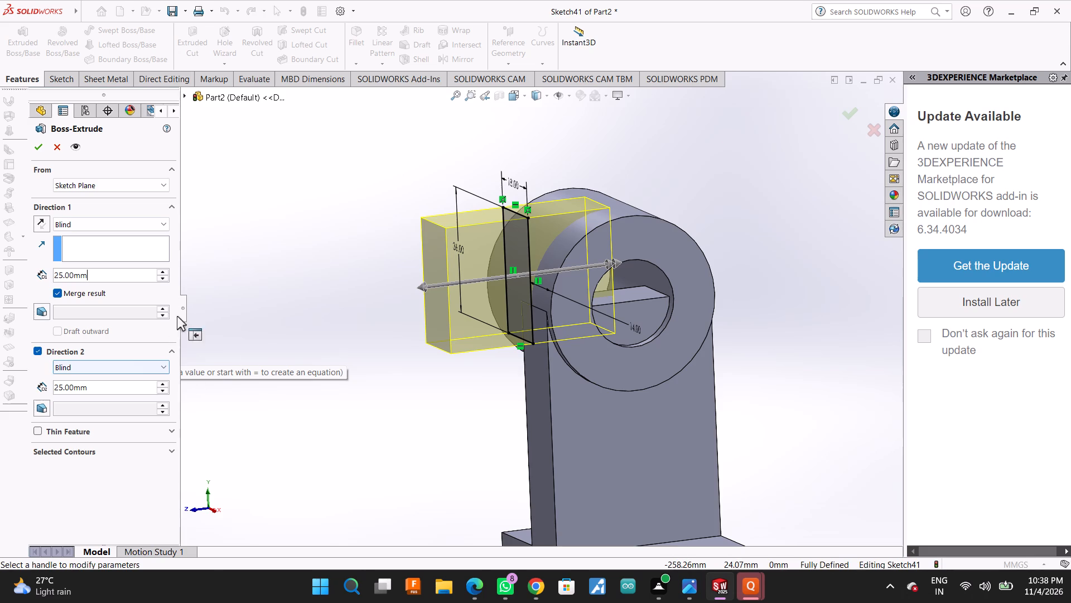
pyautogui.click(41, 142)
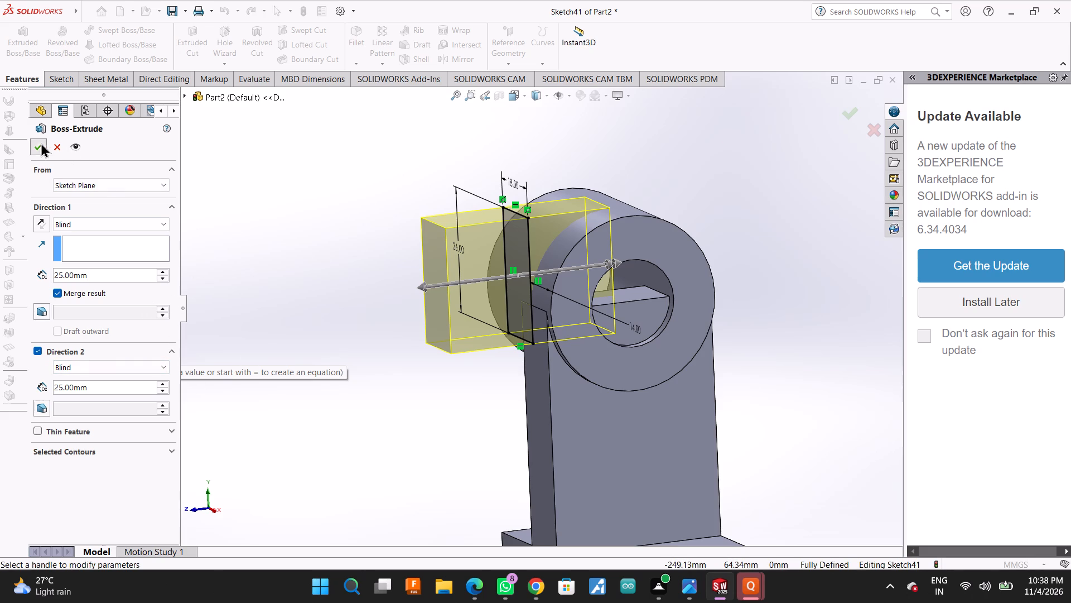
# Start a sketch on the upper block's front end face and draw a horizontal line across its full width at mid-height.
pyautogui.moveTo(306, 276); pyautogui.dragTo(365, 306, button='middle')
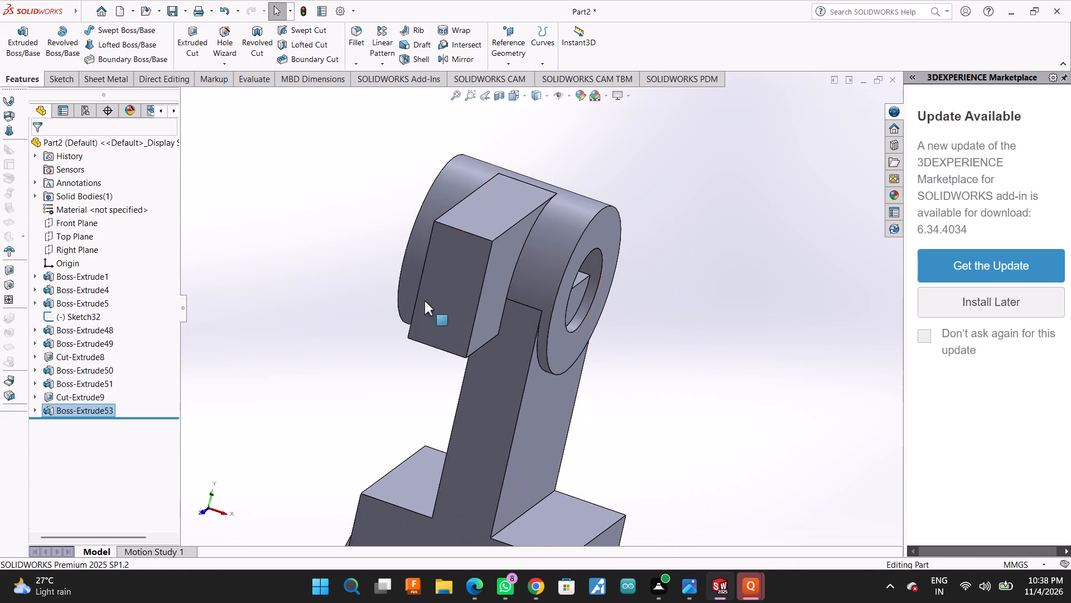
pyautogui.click(429, 293)
pyautogui.click(473, 265)
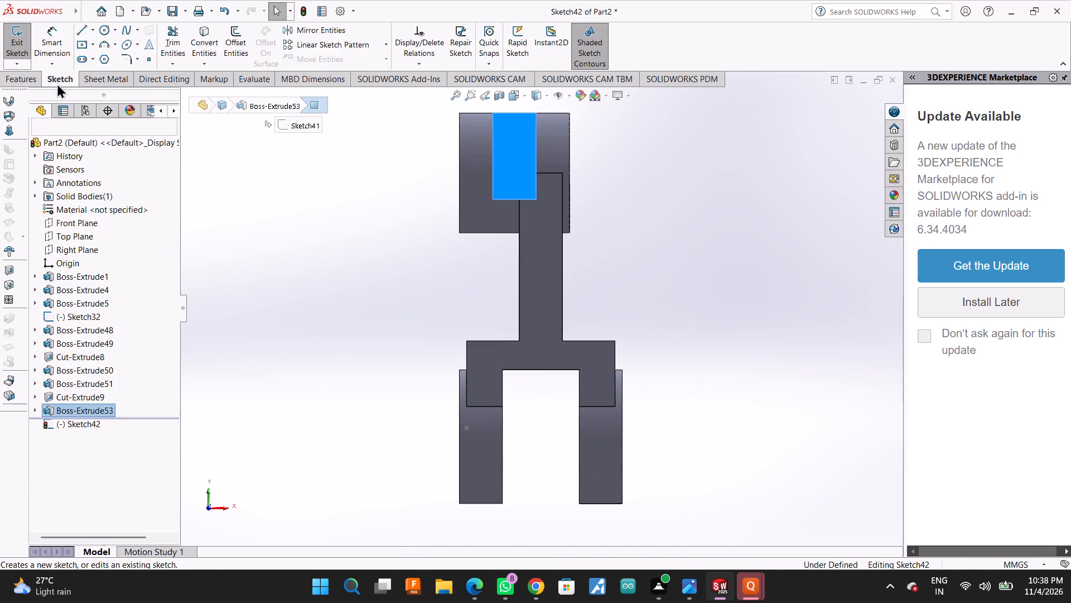
pyautogui.click(76, 32)
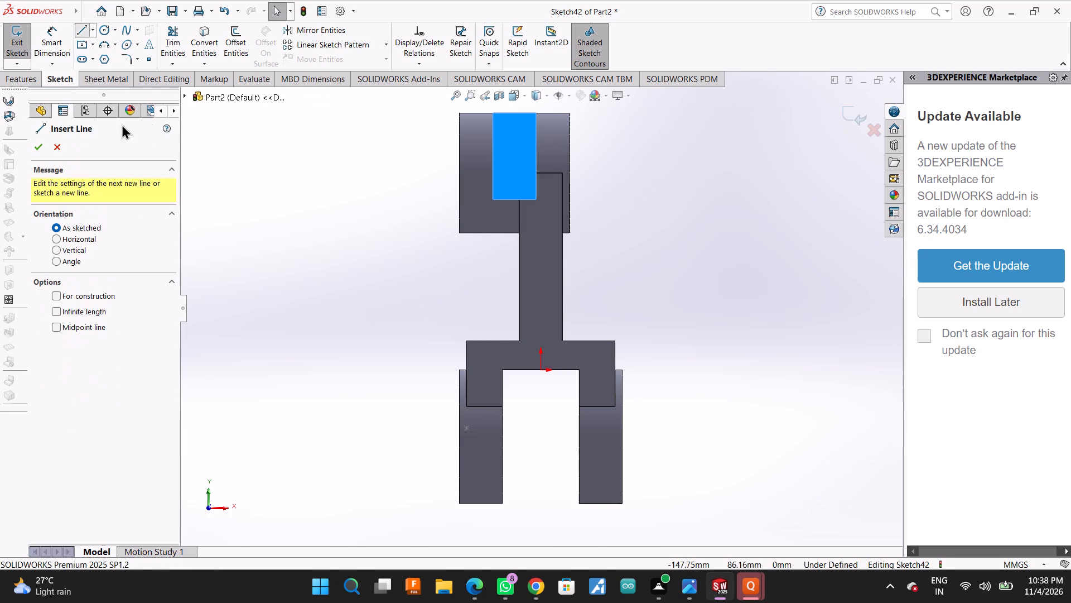
pyautogui.scroll(2, 535, 287)
pyautogui.scroll(-4, 546, 226)
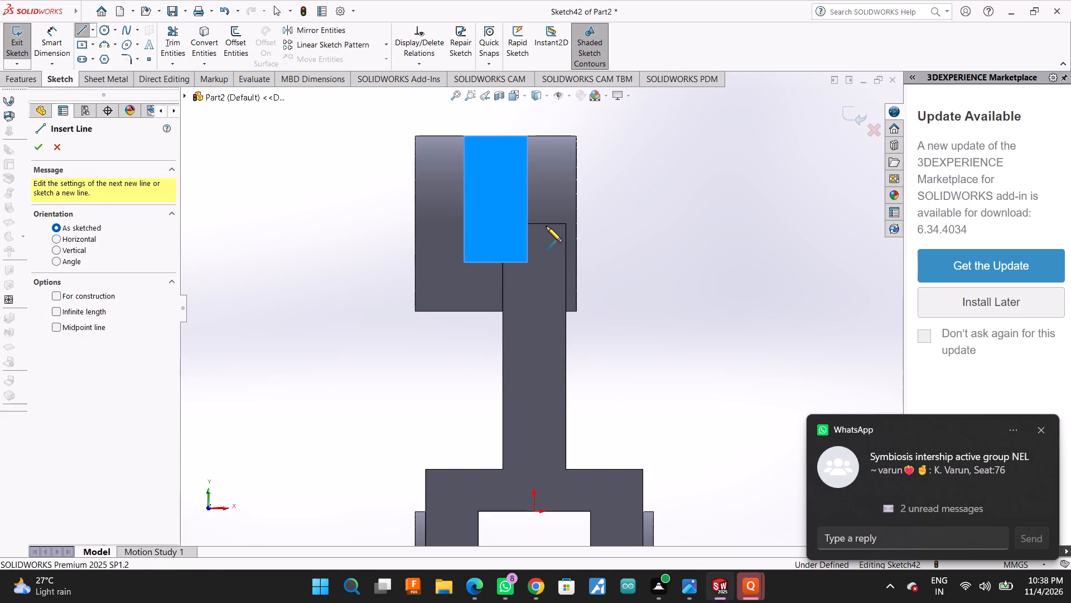
pyautogui.click(1040, 428)
pyautogui.scroll(-3, 652, 301)
pyautogui.scroll(2, 659, 326)
pyautogui.scroll(3, 579, 307)
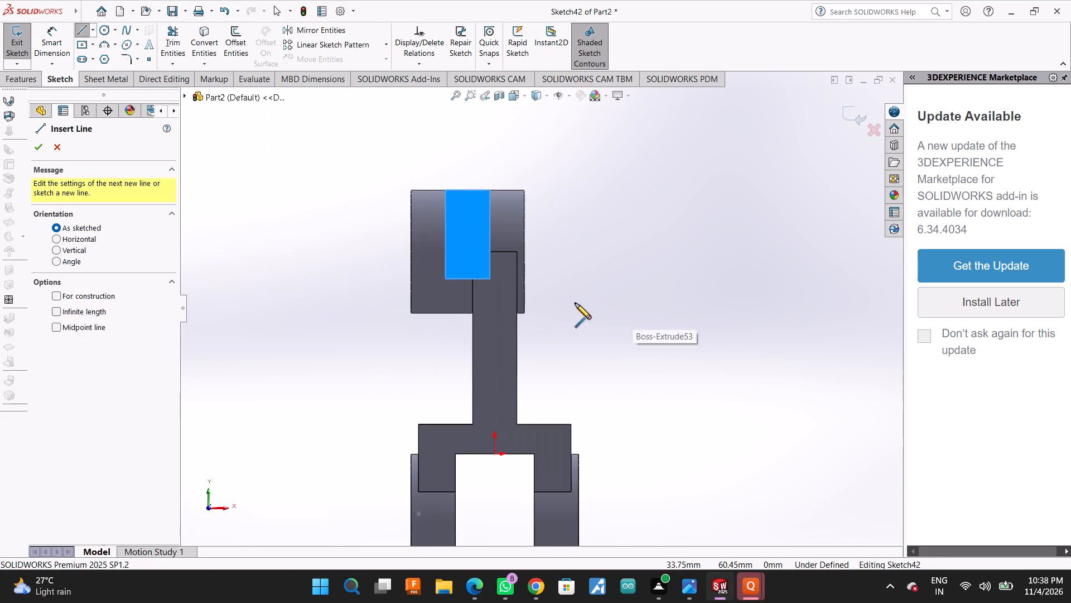
pyautogui.scroll(-4, 474, 275)
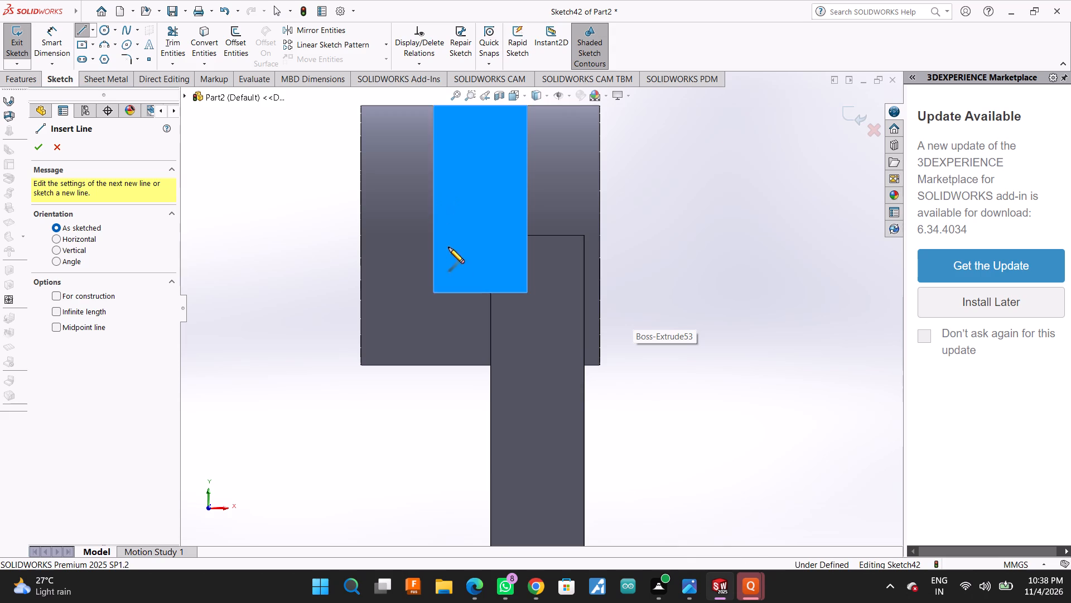
pyautogui.scroll(2, 454, 279)
pyautogui.scroll(-2, 470, 200)
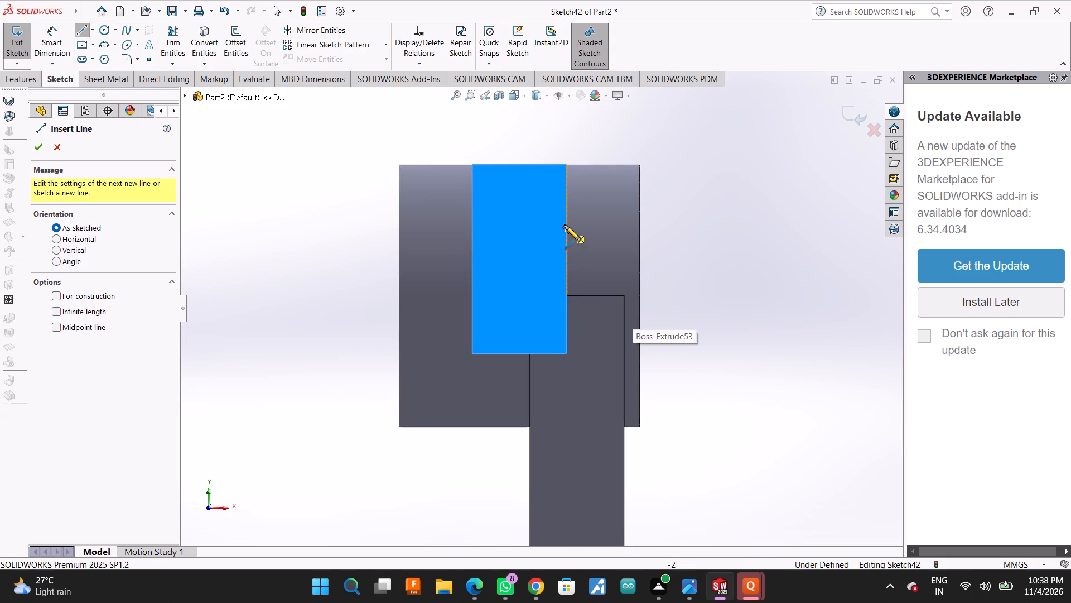
pyautogui.click(565, 260)
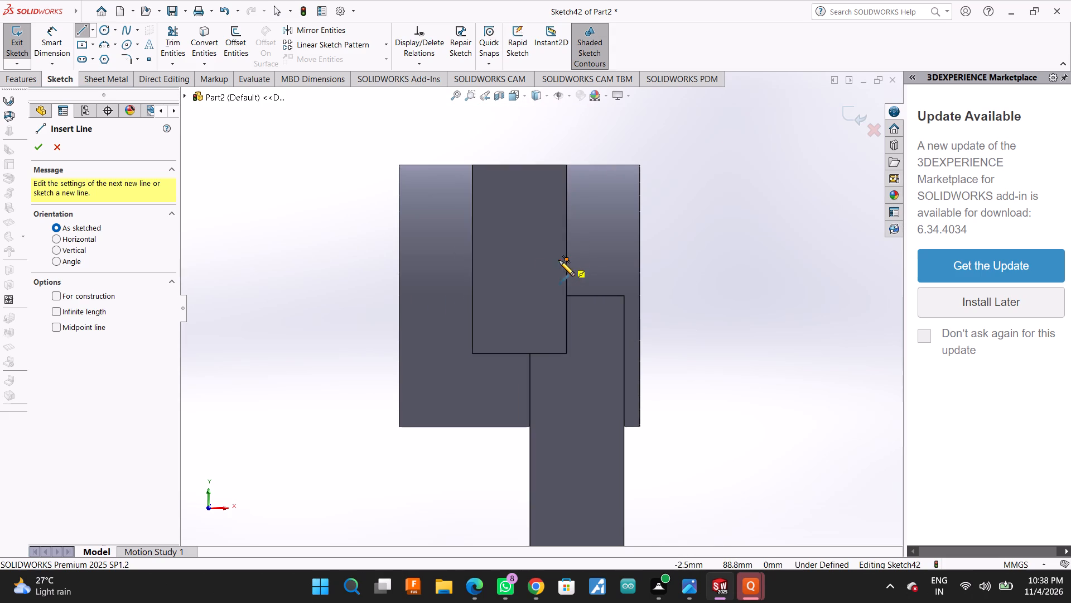
pyautogui.click(471, 259)
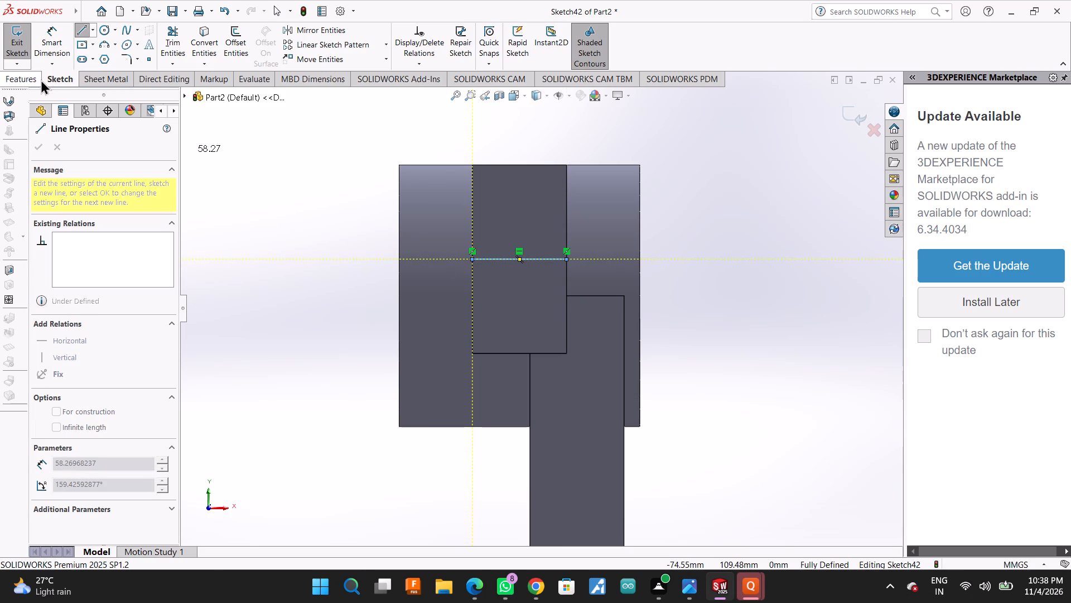
# Sketch a center rectangle about 37 by 74 mm, centred on the horizontal line's midpoint.
pyautogui.click(80, 46)
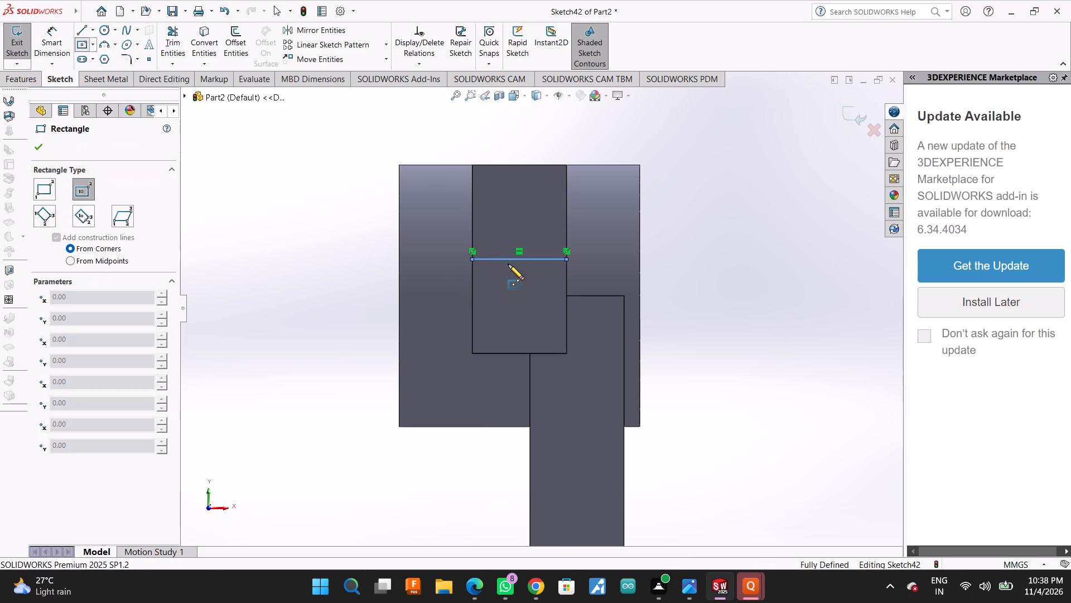
pyautogui.scroll(-3, 525, 257)
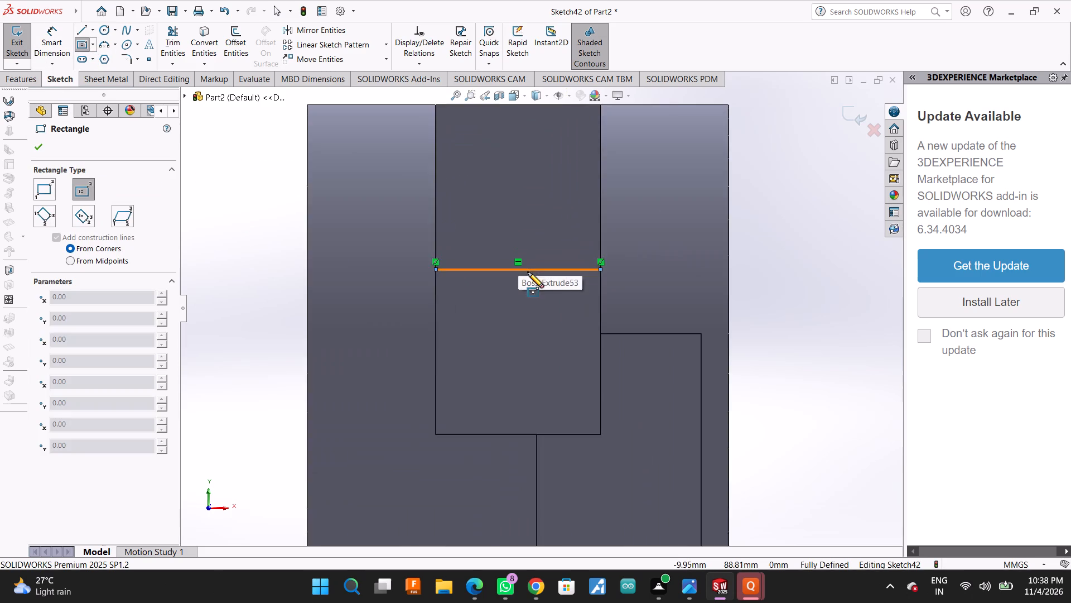
pyautogui.scroll(-1, 528, 273)
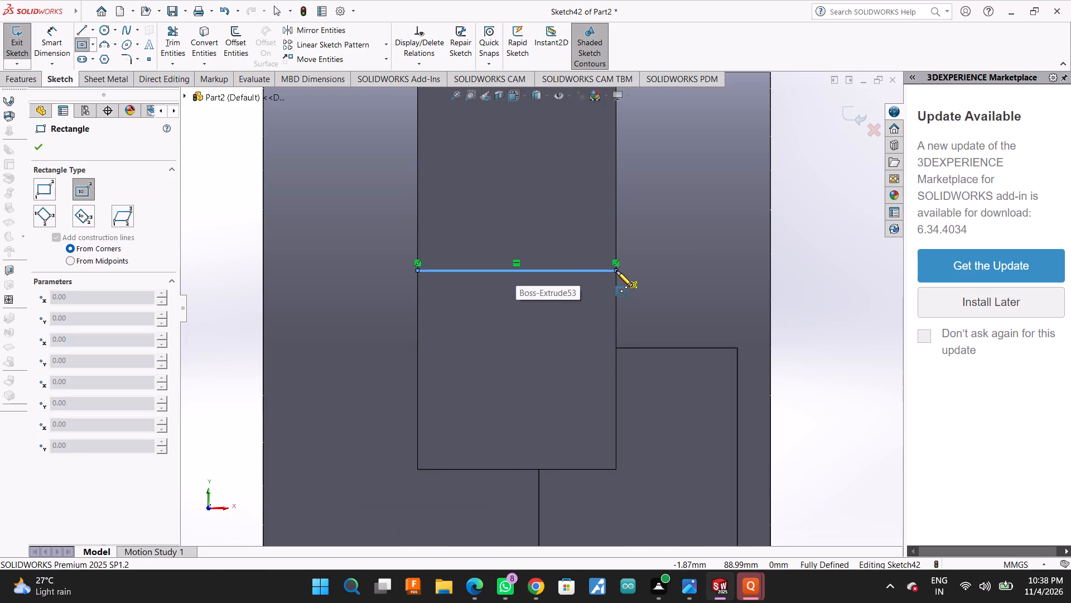
pyautogui.click(516, 269)
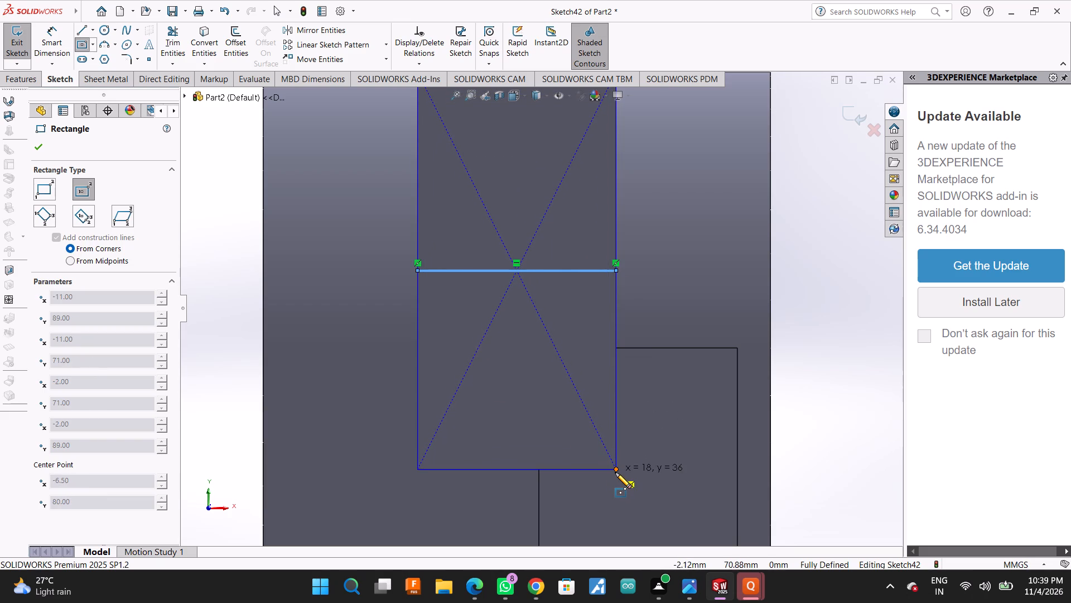
pyautogui.scroll(3, 615, 472)
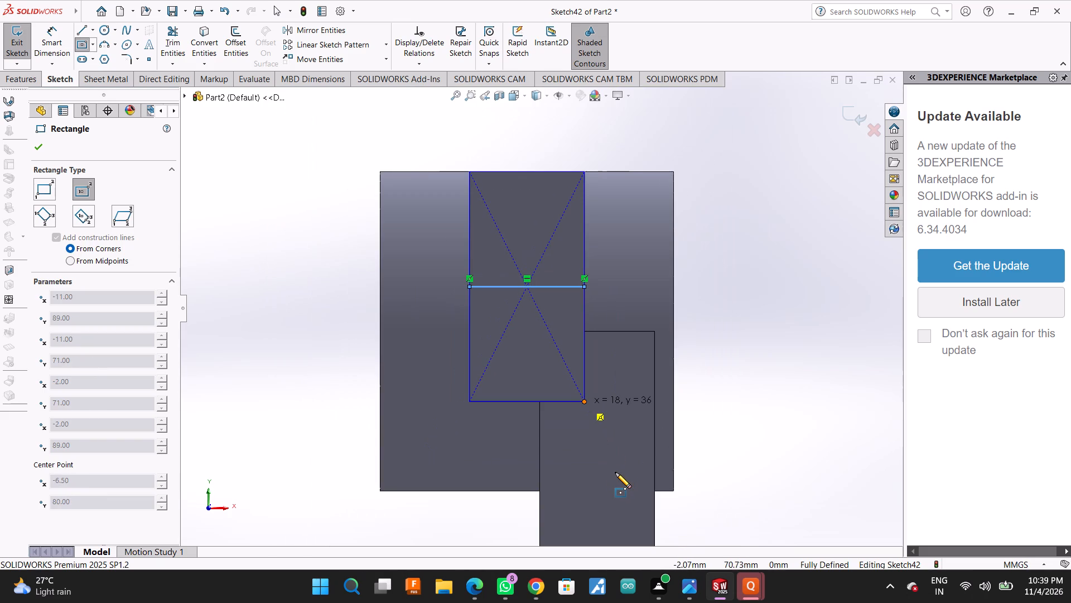
pyautogui.click(645, 521)
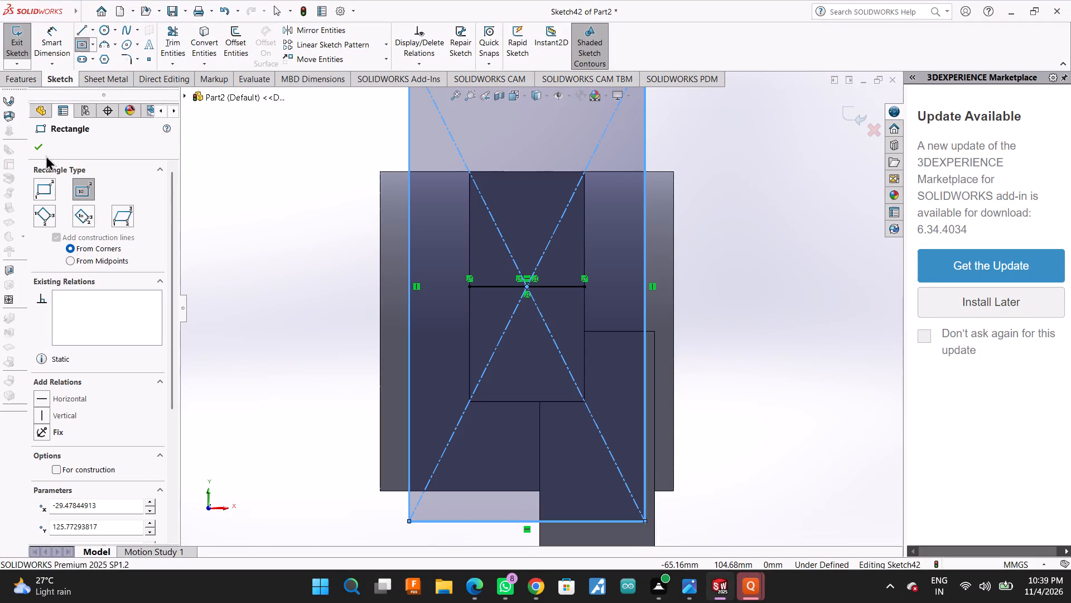
pyautogui.doubleClick(46, 155)
# Dimension the rectangle's right side to a height of 36 mm.
pyautogui.click(58, 33)
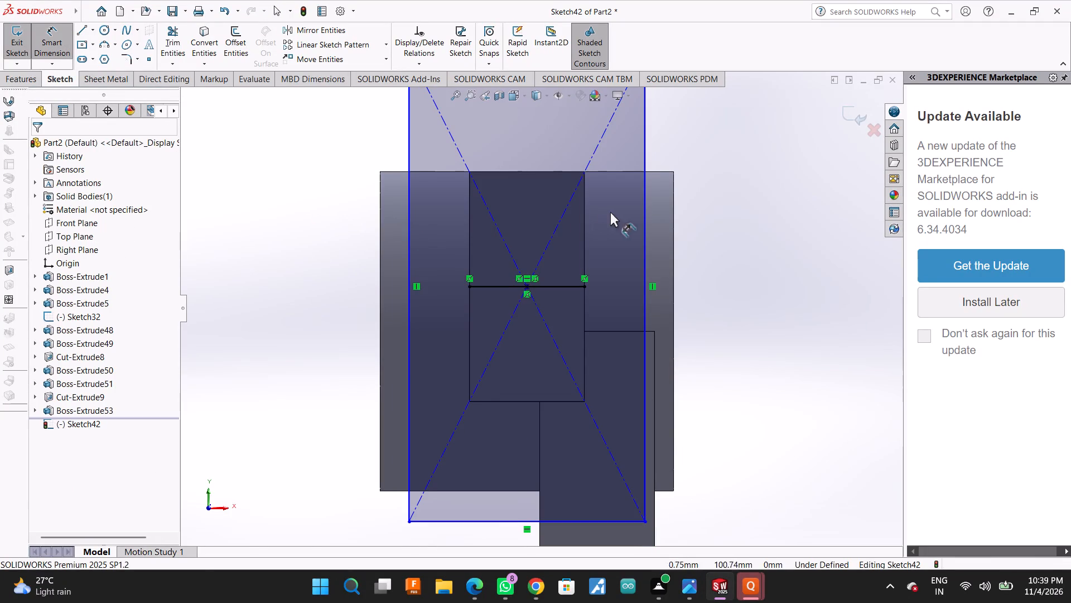
pyautogui.click(644, 211)
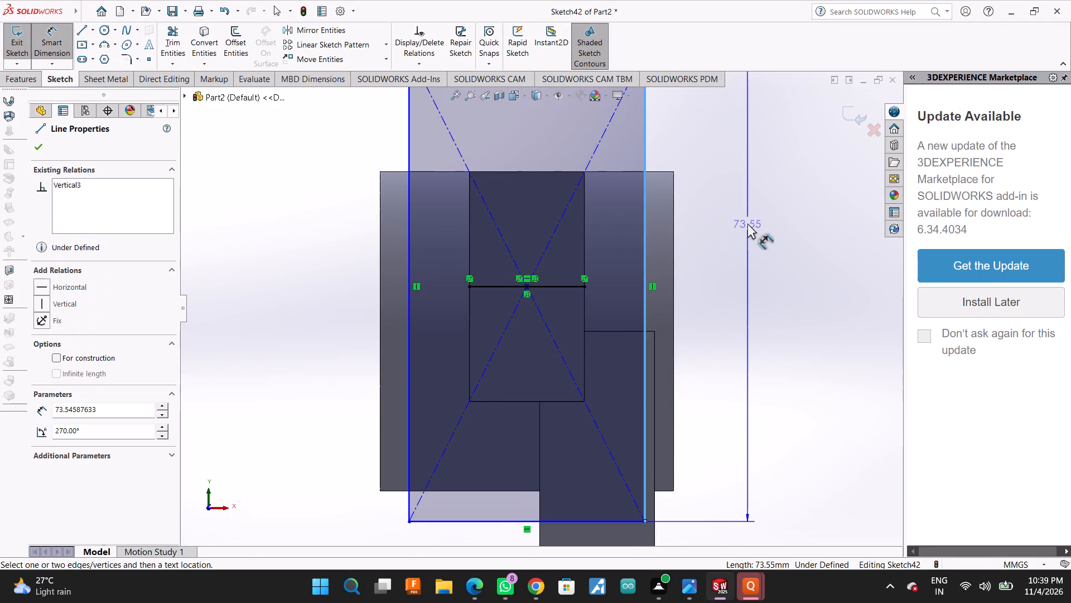
pyautogui.click(747, 223)
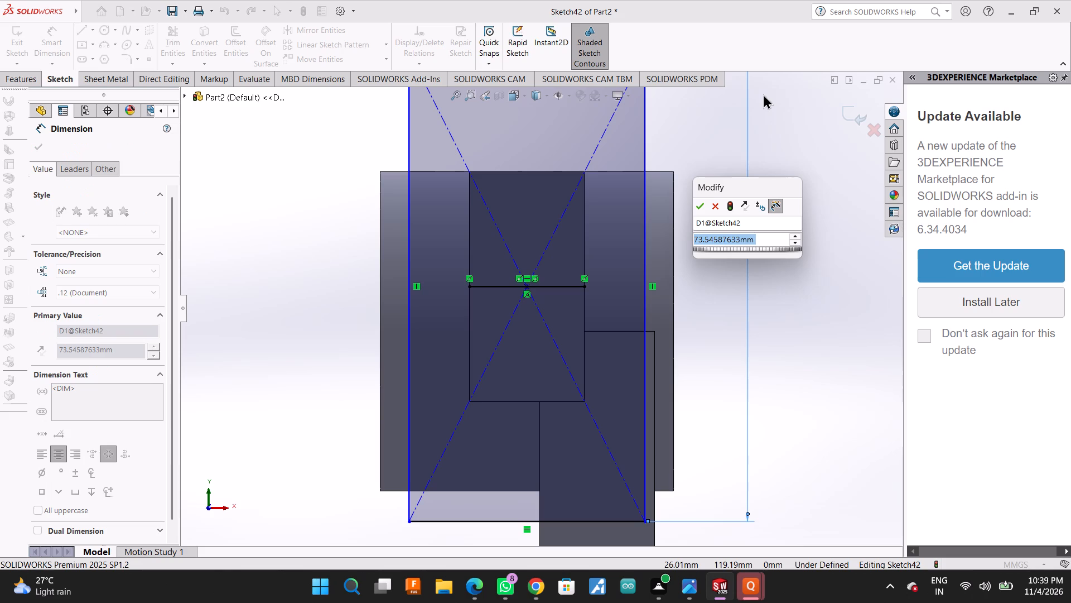
pyautogui.write('36')
pyautogui.press('Return')
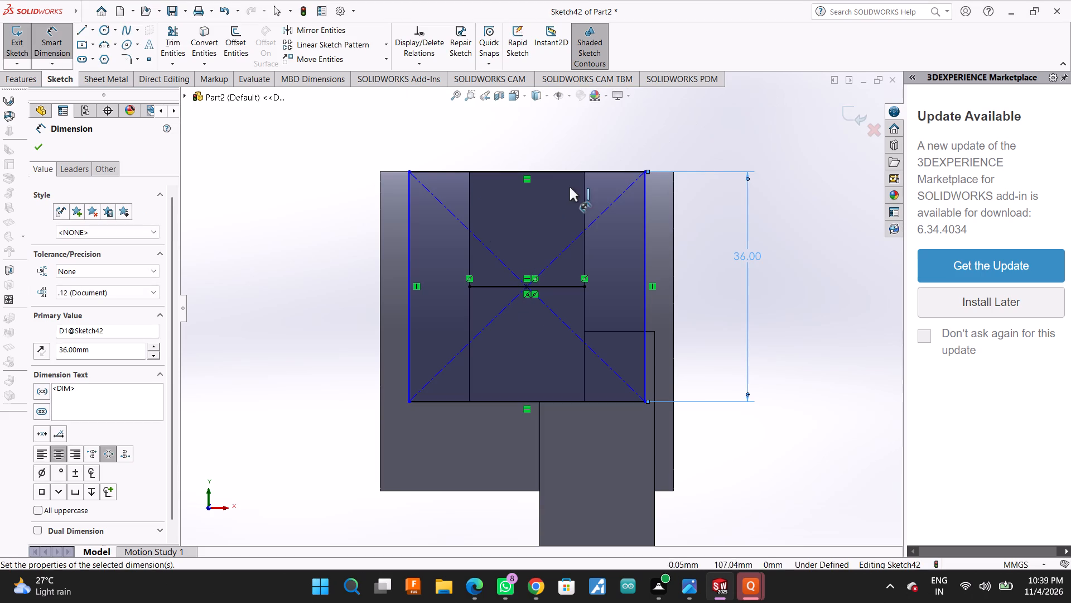
# Dimension the rectangle's top side to a width of 12+18+12 mm and finish dimensioning.
pyautogui.click(523, 173)
pyautogui.click(527, 136)
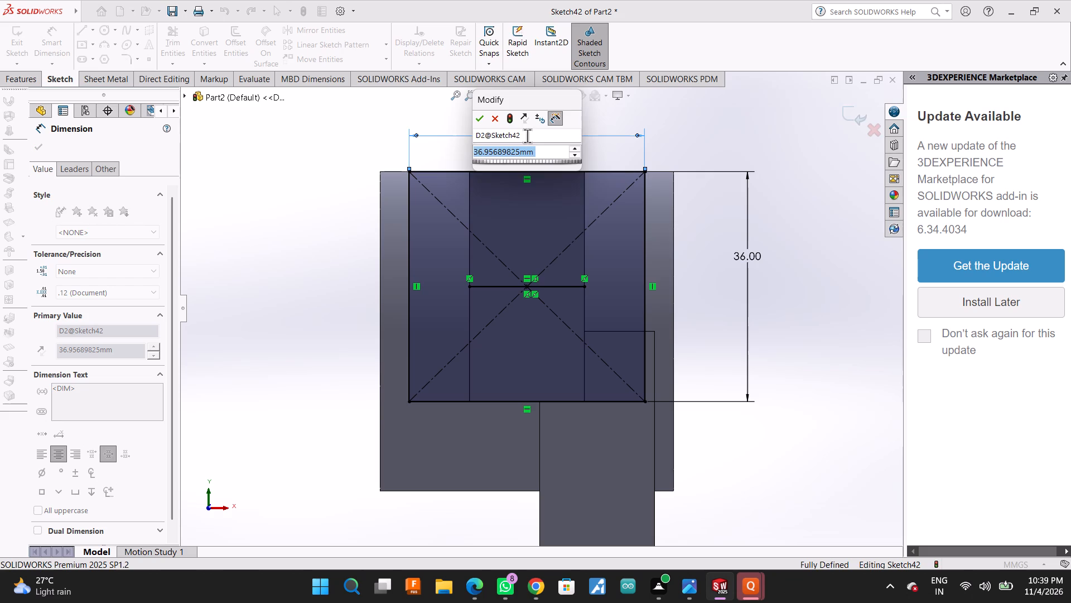
pyautogui.write('12+18+12')
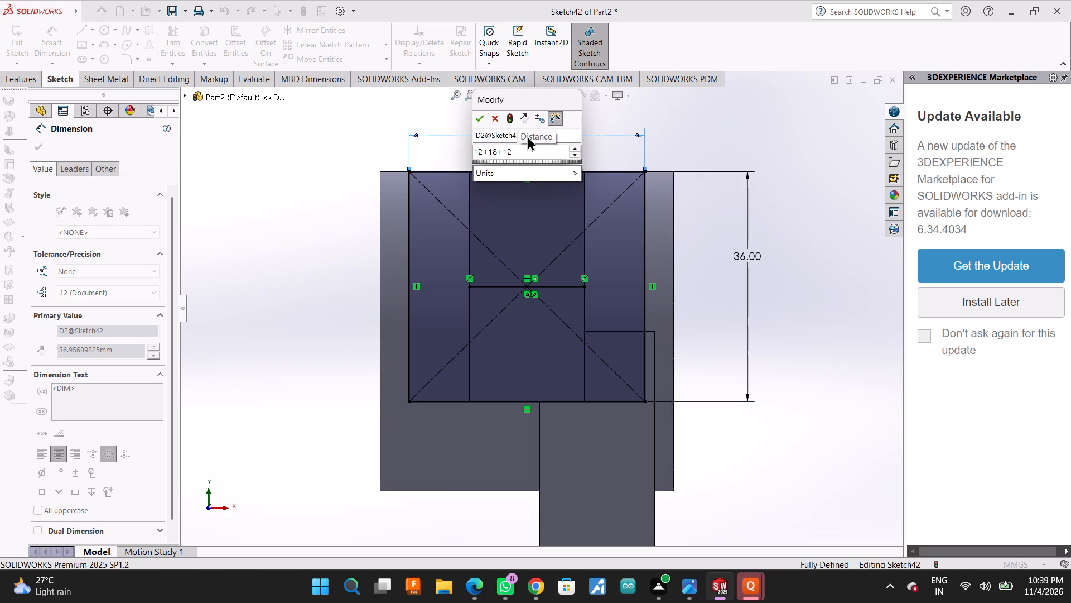
pyautogui.press('Return')
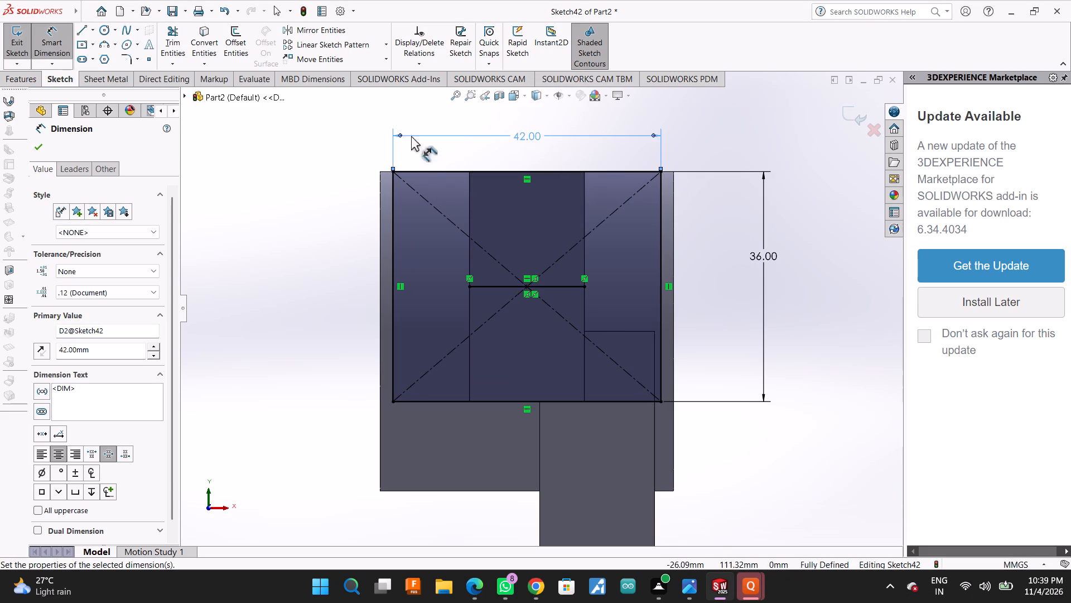
pyautogui.click(38, 151)
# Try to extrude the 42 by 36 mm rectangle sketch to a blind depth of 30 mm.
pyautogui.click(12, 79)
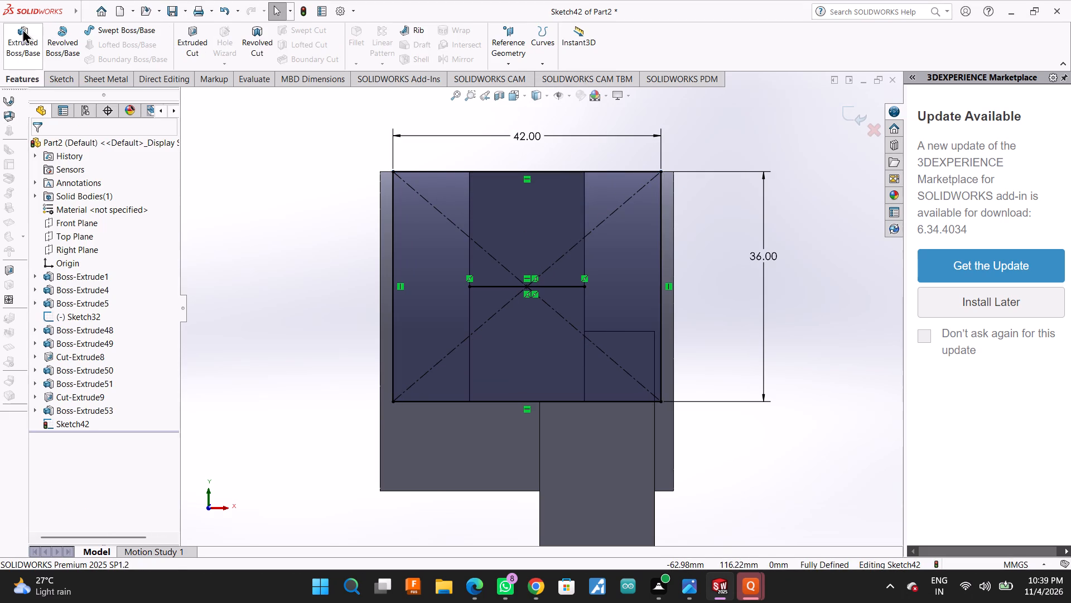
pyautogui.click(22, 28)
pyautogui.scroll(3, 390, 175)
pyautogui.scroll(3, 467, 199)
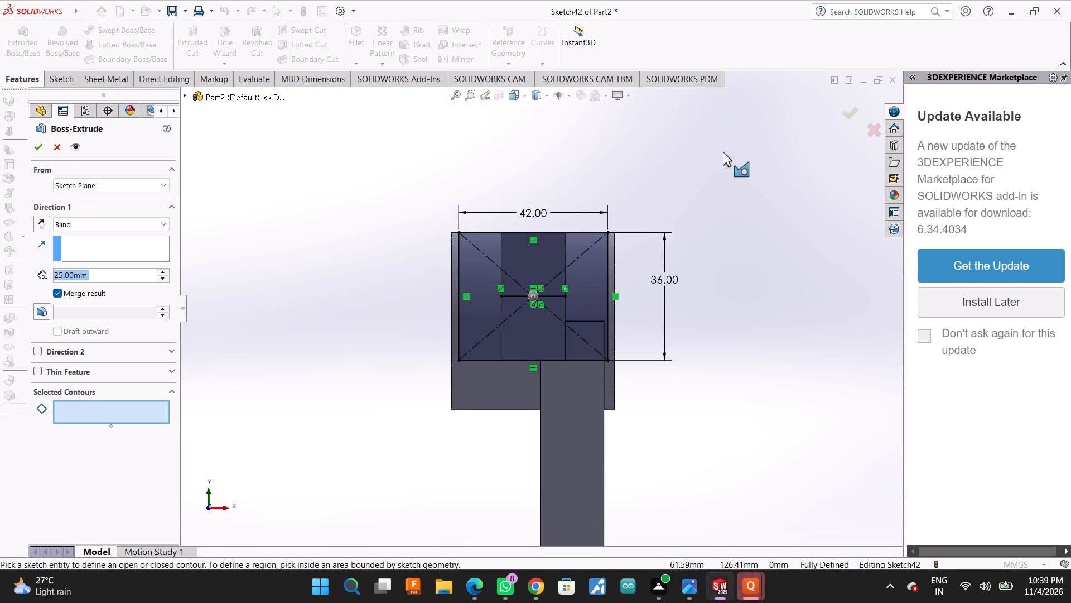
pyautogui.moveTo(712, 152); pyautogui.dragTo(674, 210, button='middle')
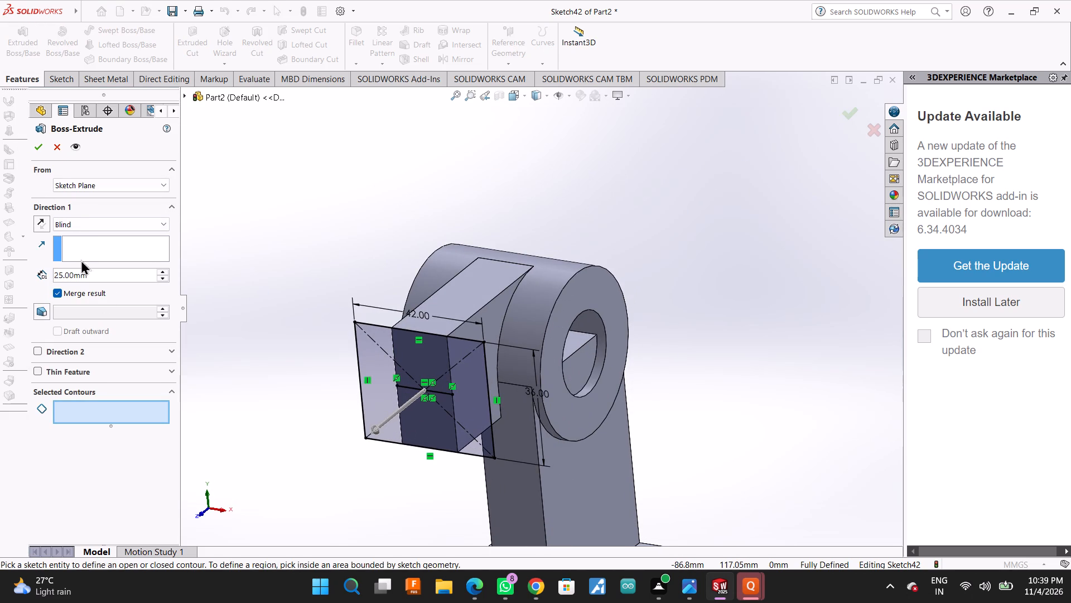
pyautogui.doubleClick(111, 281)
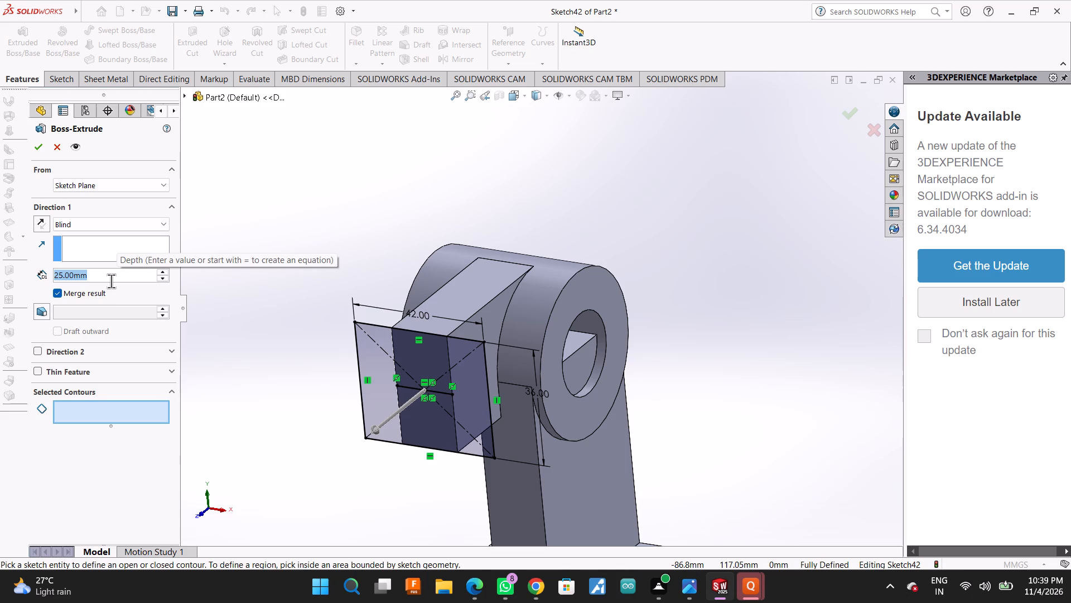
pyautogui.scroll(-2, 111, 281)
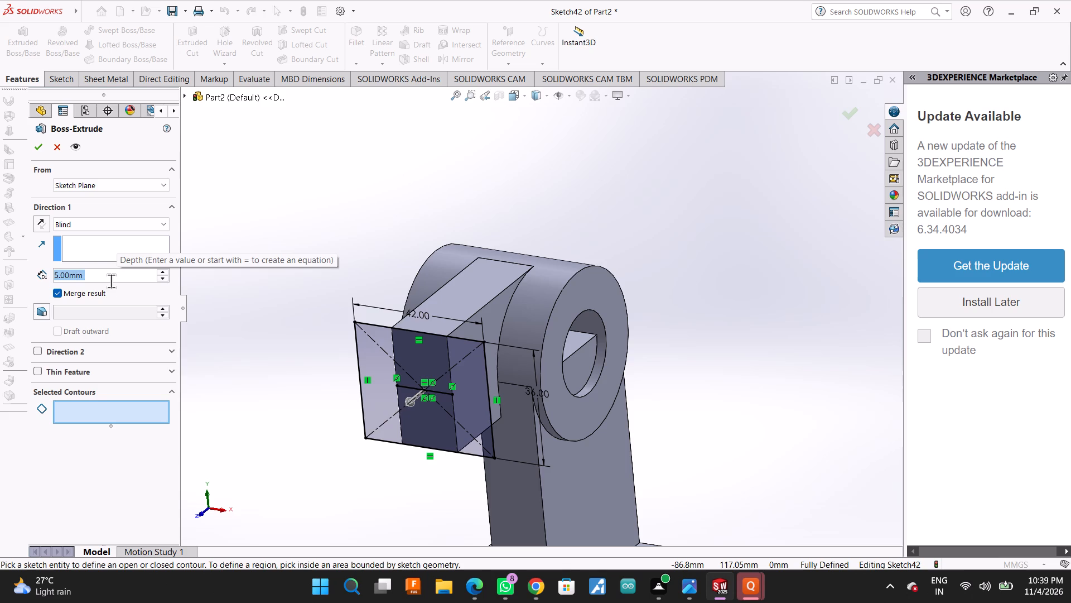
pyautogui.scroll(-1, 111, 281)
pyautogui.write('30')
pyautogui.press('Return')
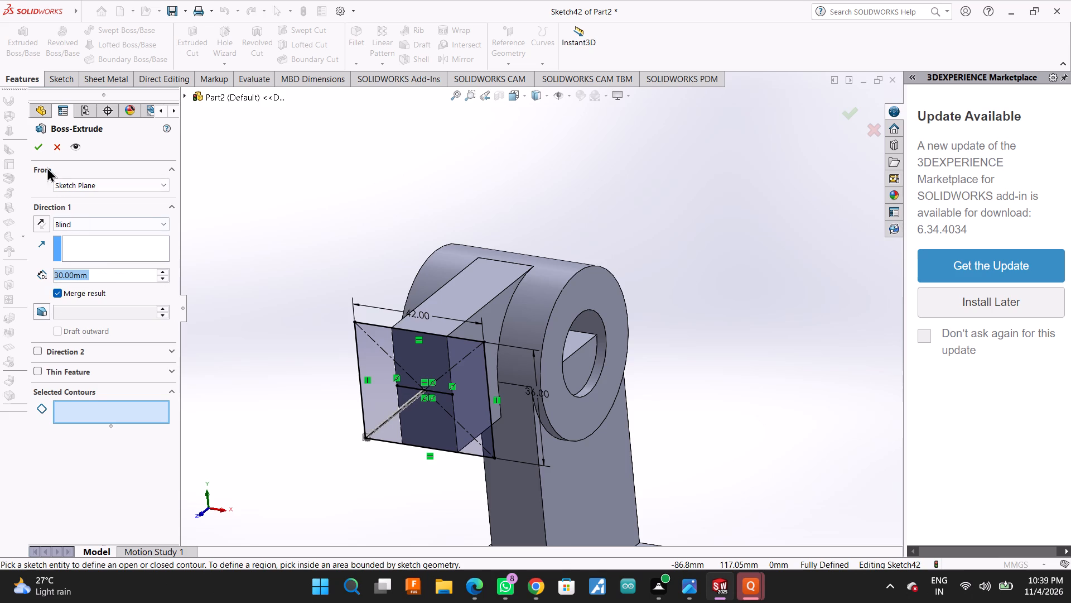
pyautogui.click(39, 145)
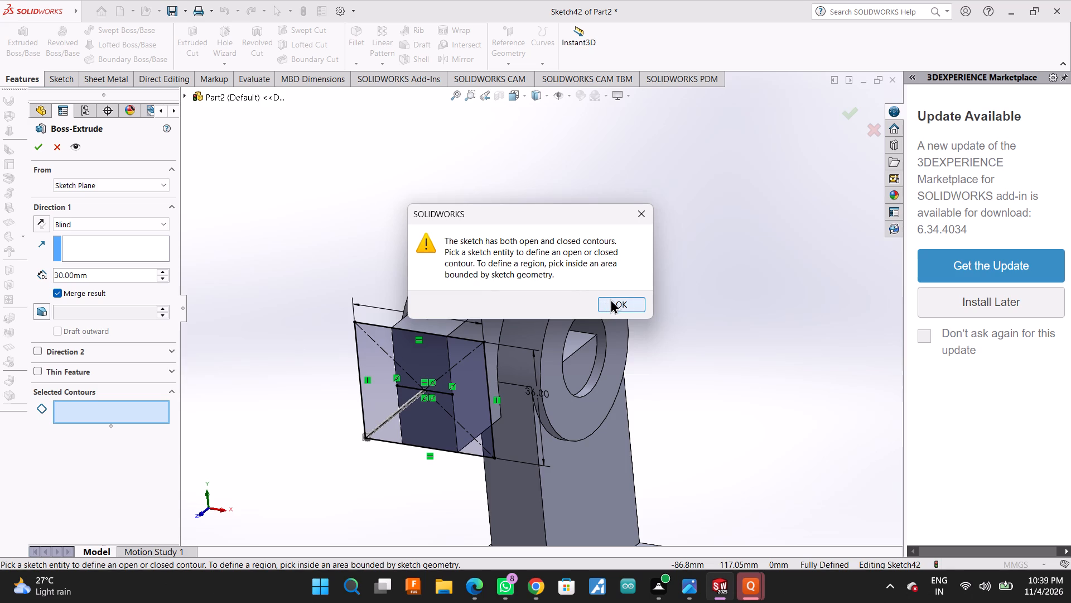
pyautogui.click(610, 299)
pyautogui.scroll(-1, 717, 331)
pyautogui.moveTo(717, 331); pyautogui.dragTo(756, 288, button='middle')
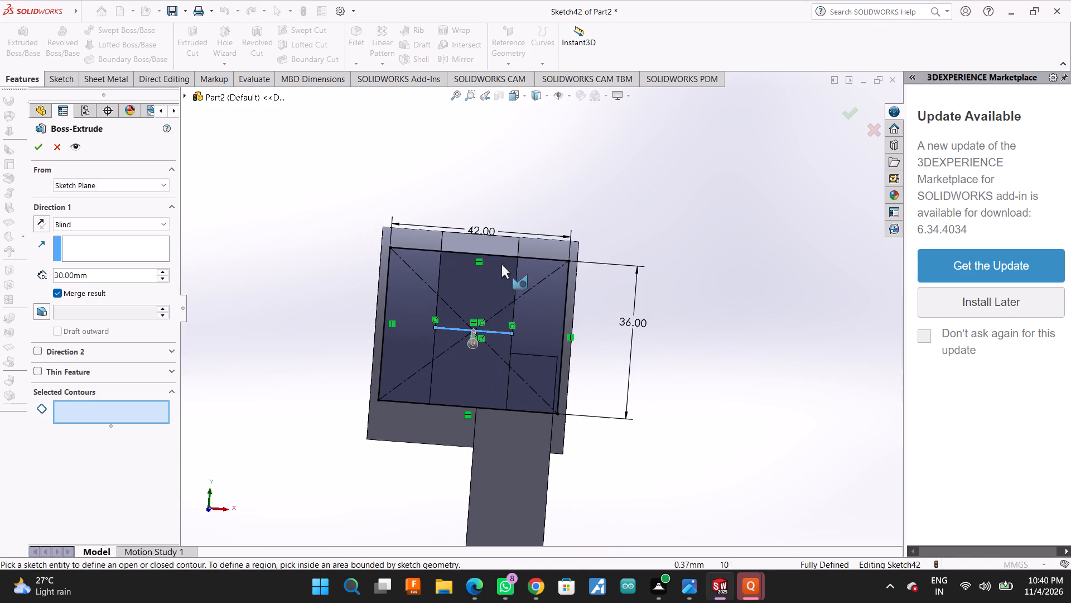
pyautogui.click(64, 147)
# Trim away both halves of the horizontal line inside the sketched rectangle.
pyautogui.click(53, 88)
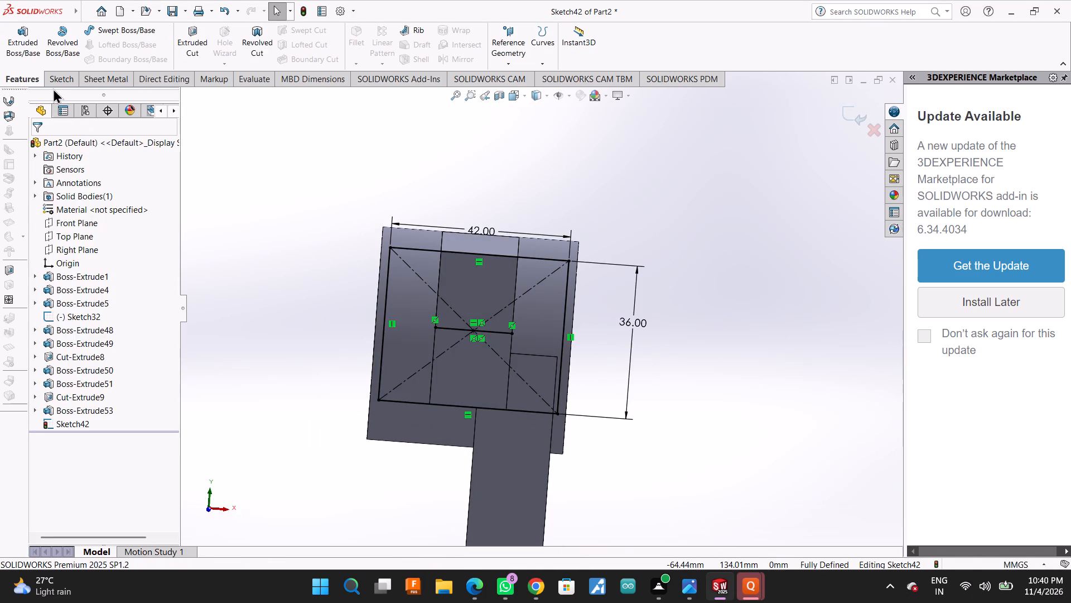
pyautogui.click(53, 84)
pyautogui.click(168, 26)
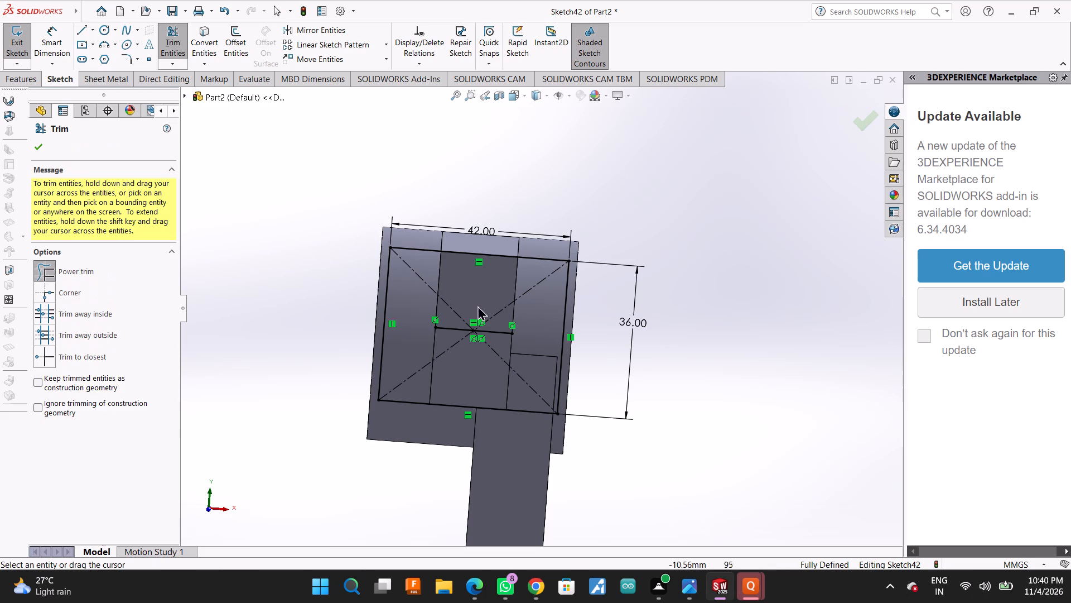
pyautogui.moveTo(427, 309); pyautogui.dragTo(442, 333)
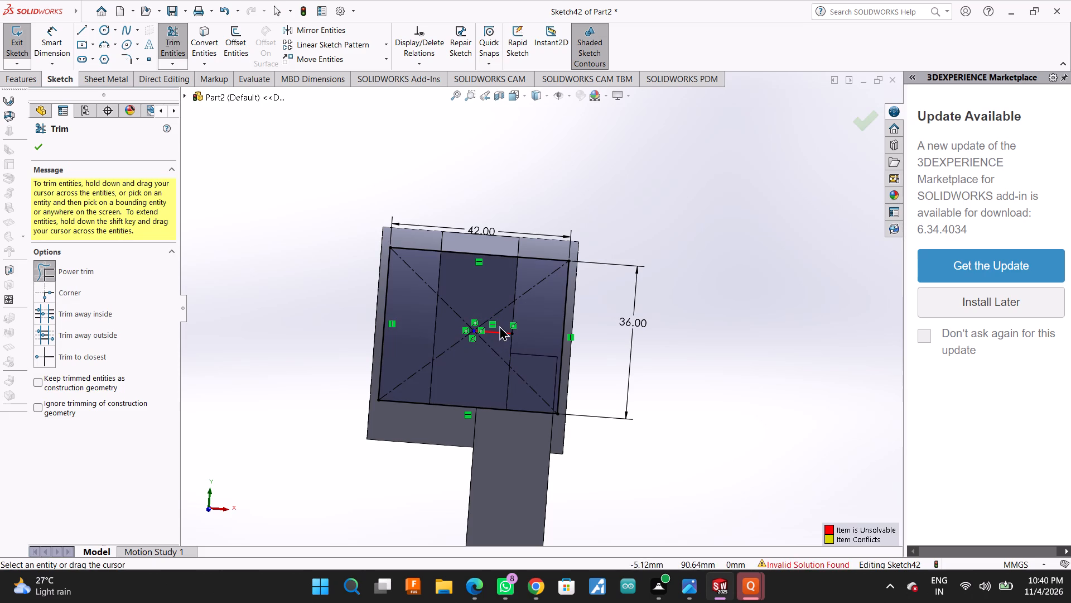
pyautogui.moveTo(505, 324); pyautogui.dragTo(504, 338)
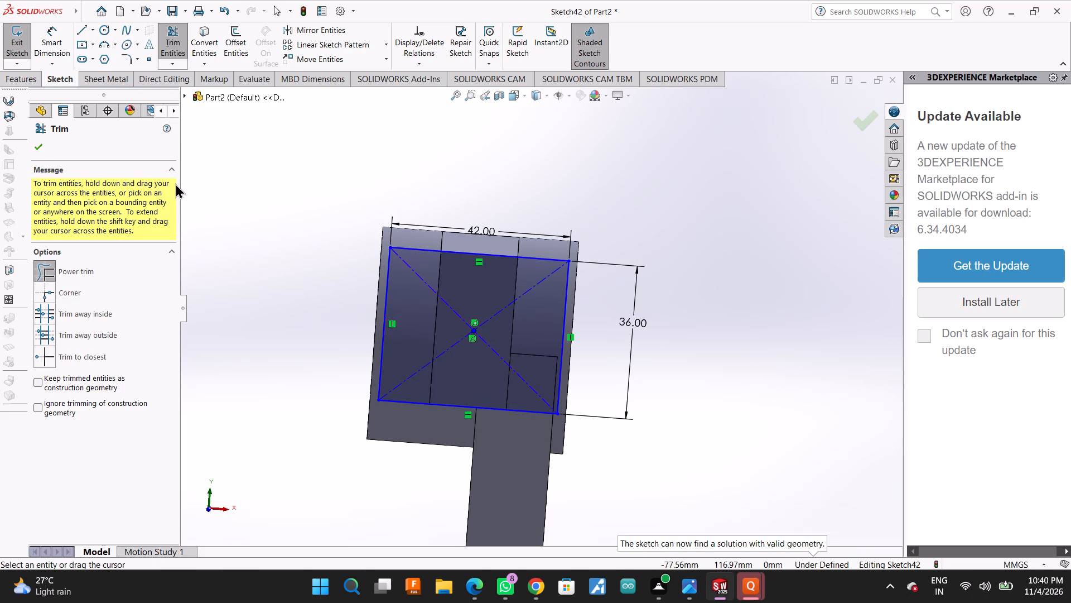
pyautogui.click(40, 153)
# Extrude the 42 by 36 mm rectangle outward from the end face to a blind depth of 30 mm.
pyautogui.click(21, 80)
pyautogui.click(22, 43)
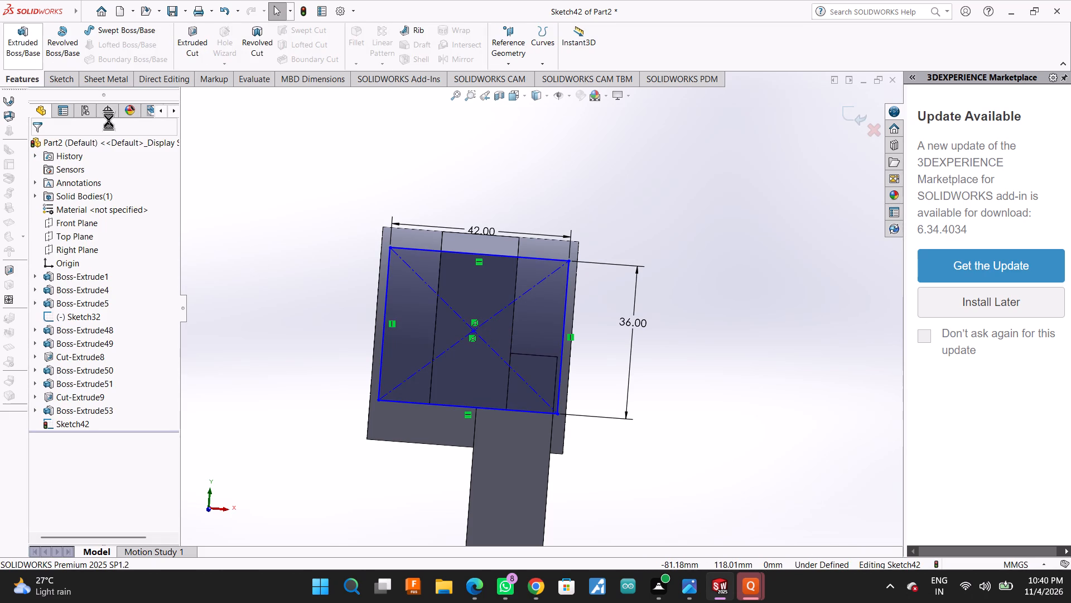
pyautogui.scroll(3, 698, 307)
pyautogui.moveTo(727, 261); pyautogui.dragTo(673, 306, button='middle')
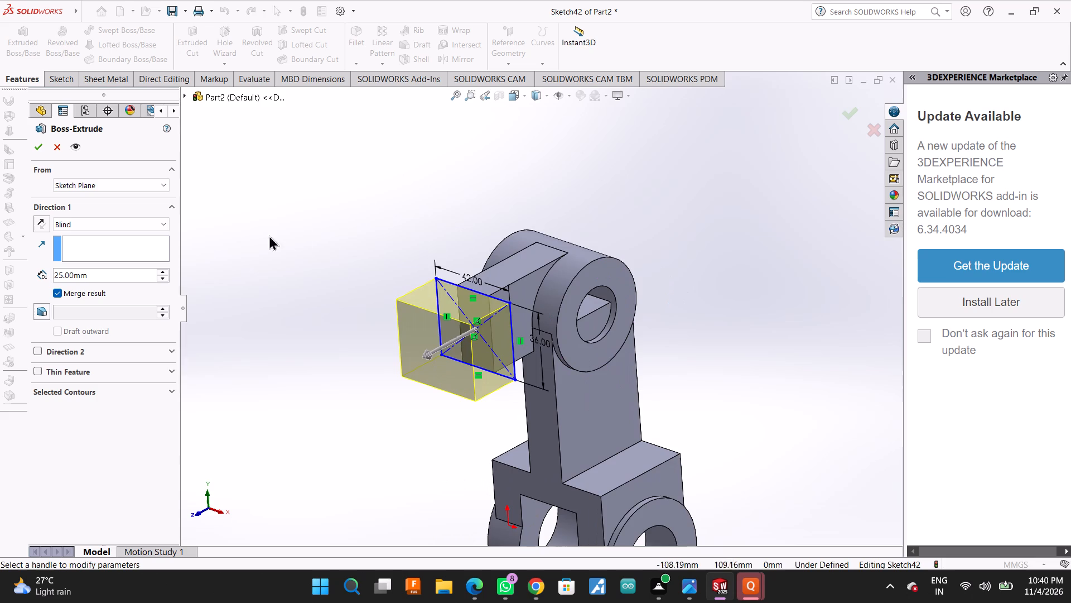
pyautogui.doubleClick(116, 280)
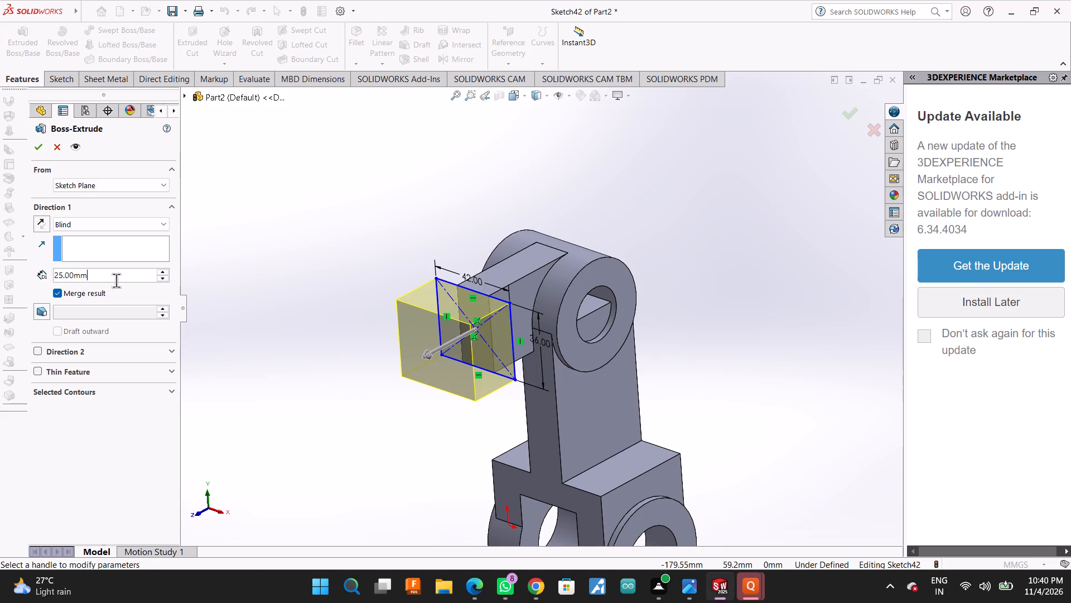
pyautogui.write('30')
pyautogui.press('Return')
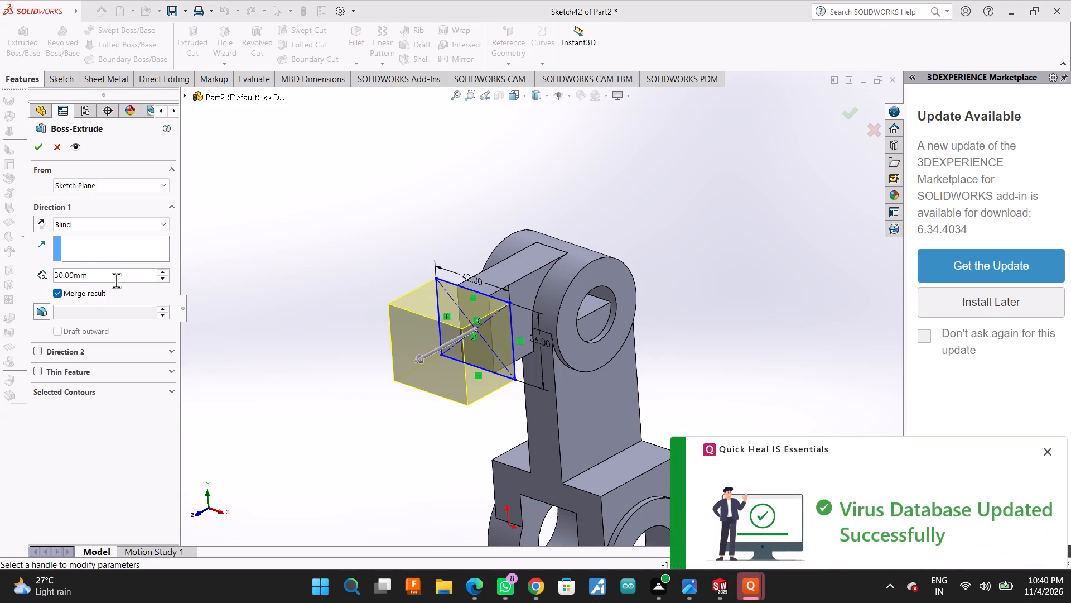
pyautogui.click(1051, 447)
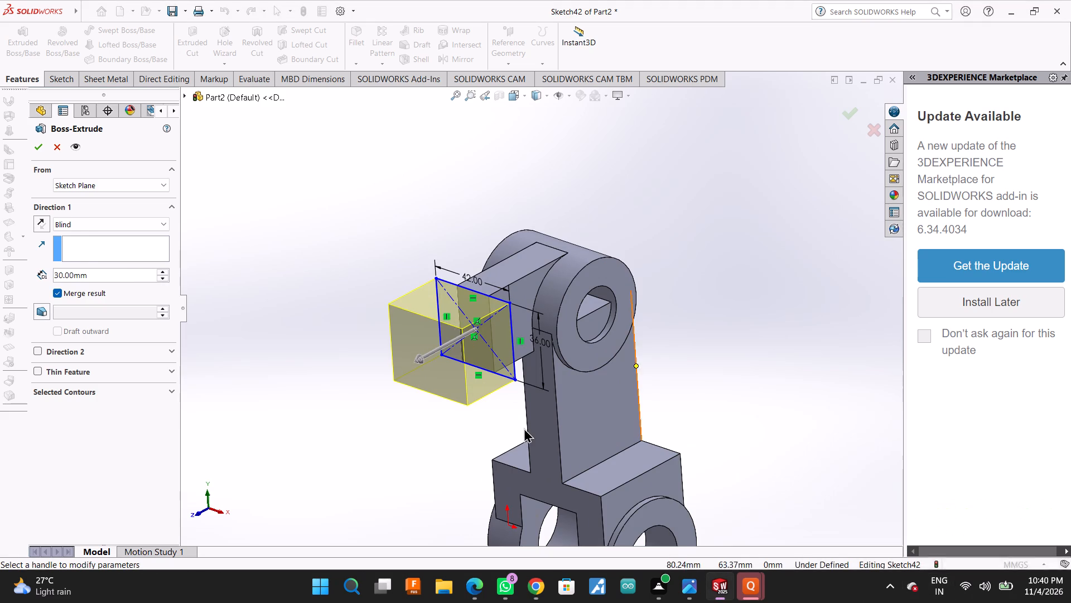
pyautogui.click(37, 155)
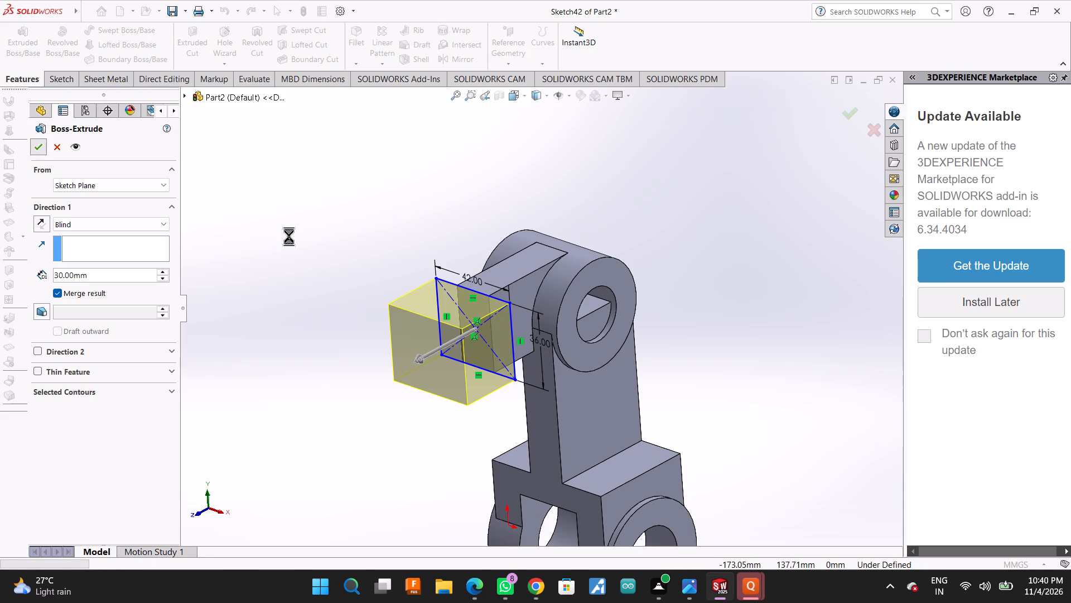
# Start a sketch on the new block's front face and draw a closed four-line rectangle about 17 mm wide, spanning the face's full height.
pyautogui.click(421, 365)
pyautogui.click(421, 366)
pyautogui.click(424, 367)
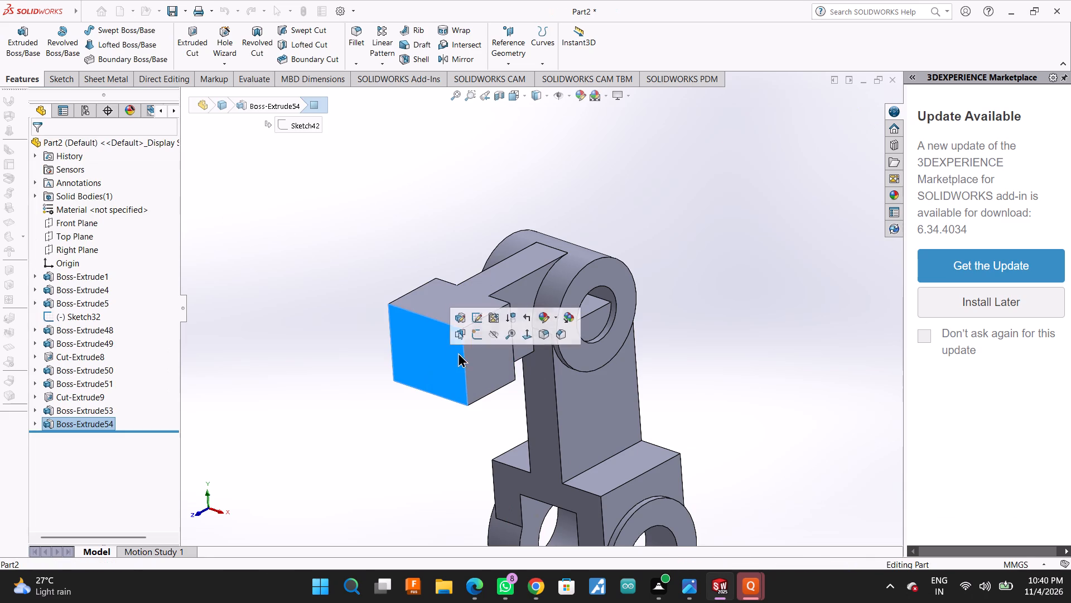
pyautogui.click(470, 333)
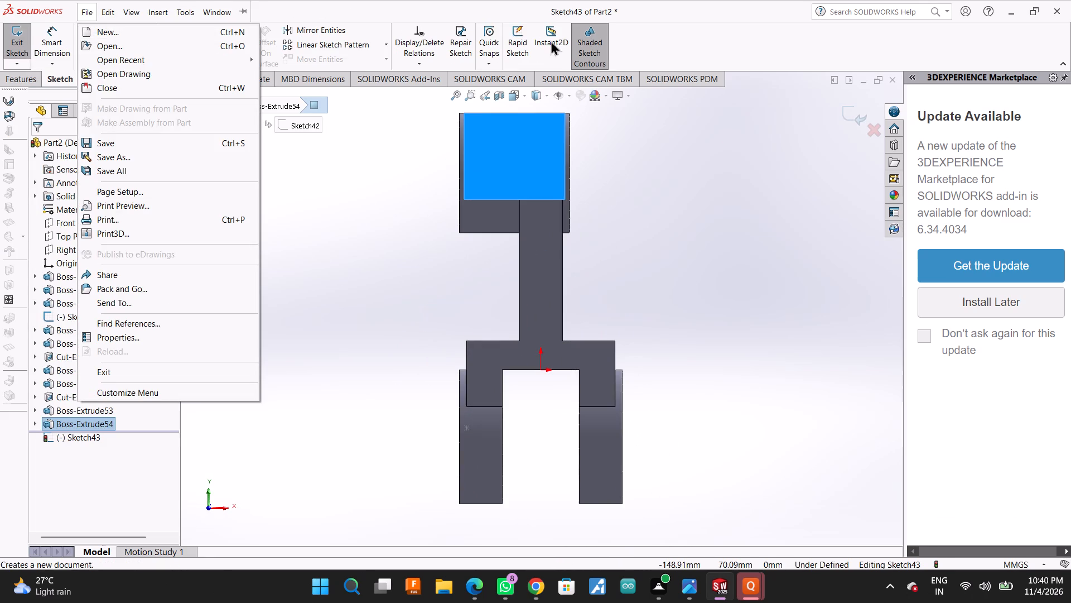
pyautogui.click(667, 40)
pyautogui.click(76, 27)
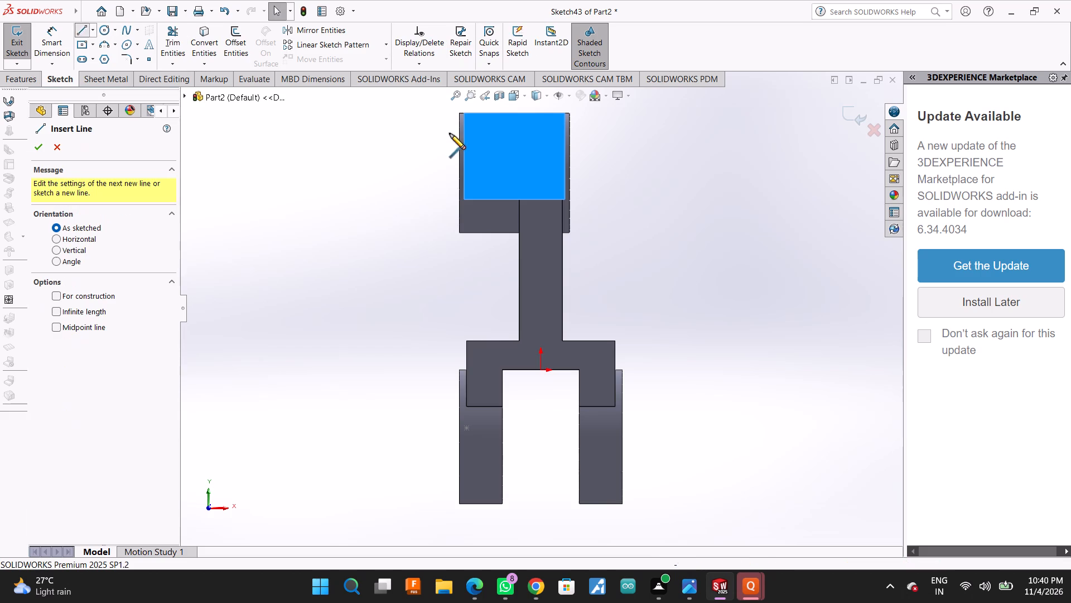
pyautogui.scroll(-3, 501, 133)
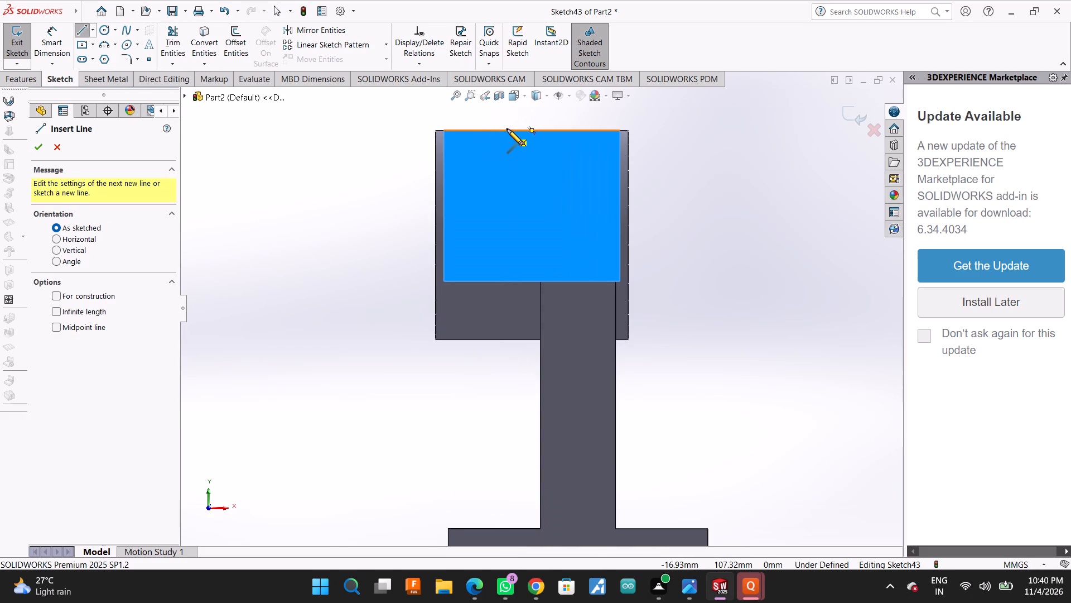
pyautogui.click(509, 130)
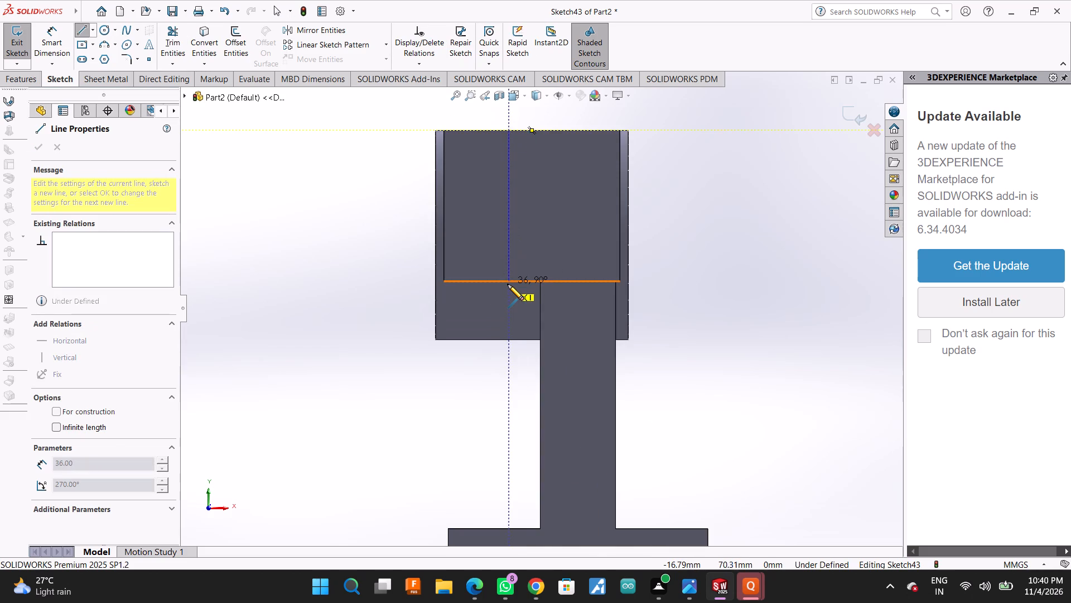
pyautogui.click(508, 284)
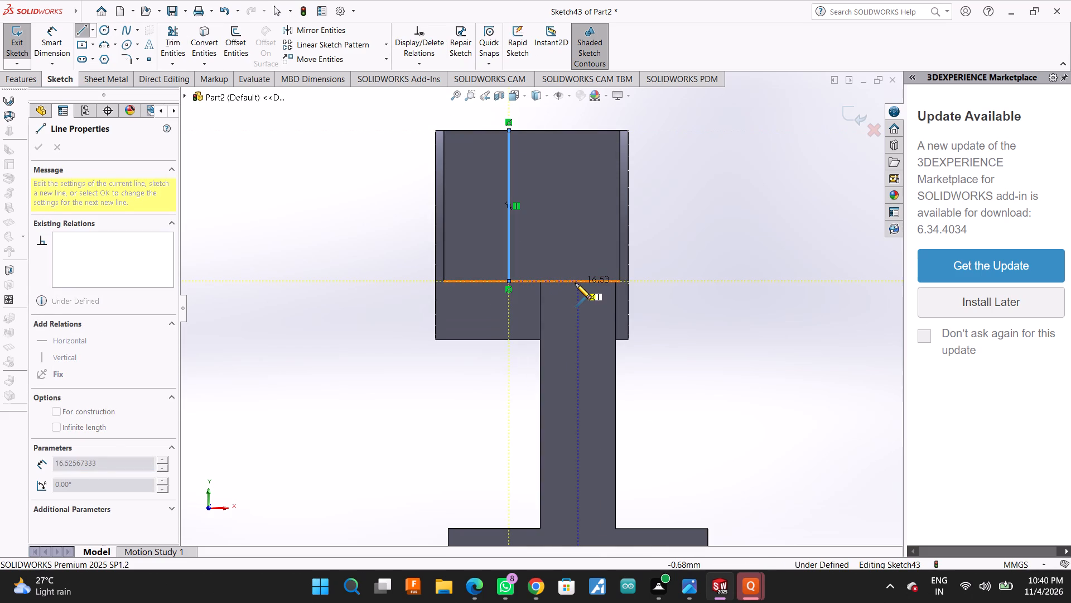
pyautogui.click(575, 283)
pyautogui.click(576, 131)
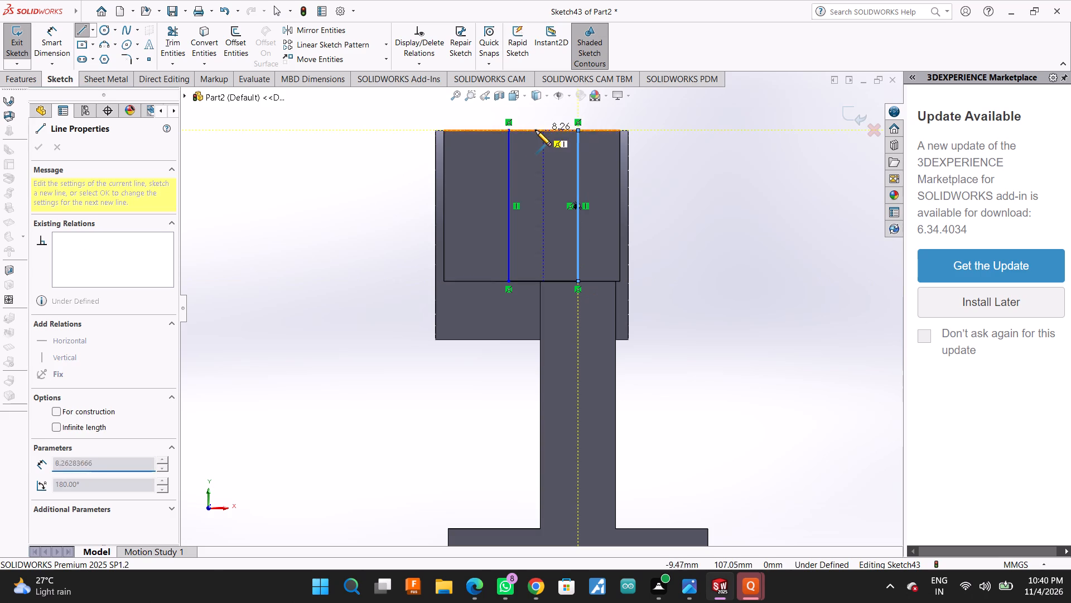
pyautogui.click(510, 130)
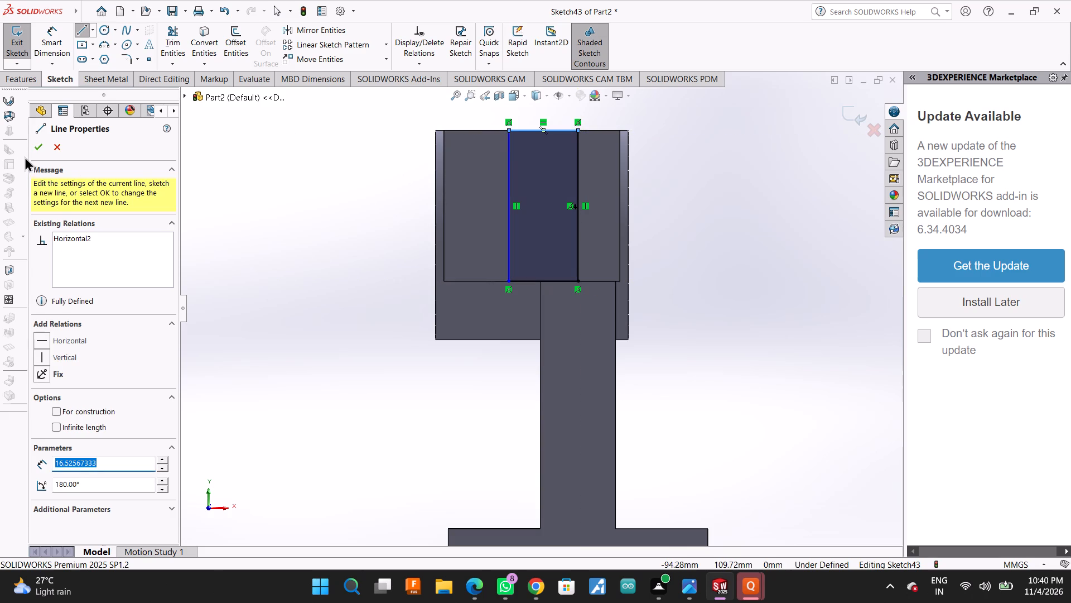
pyautogui.click(31, 152)
# Add a driven dimension between the rectangle's right line and the block's right edge.
pyautogui.click(60, 42)
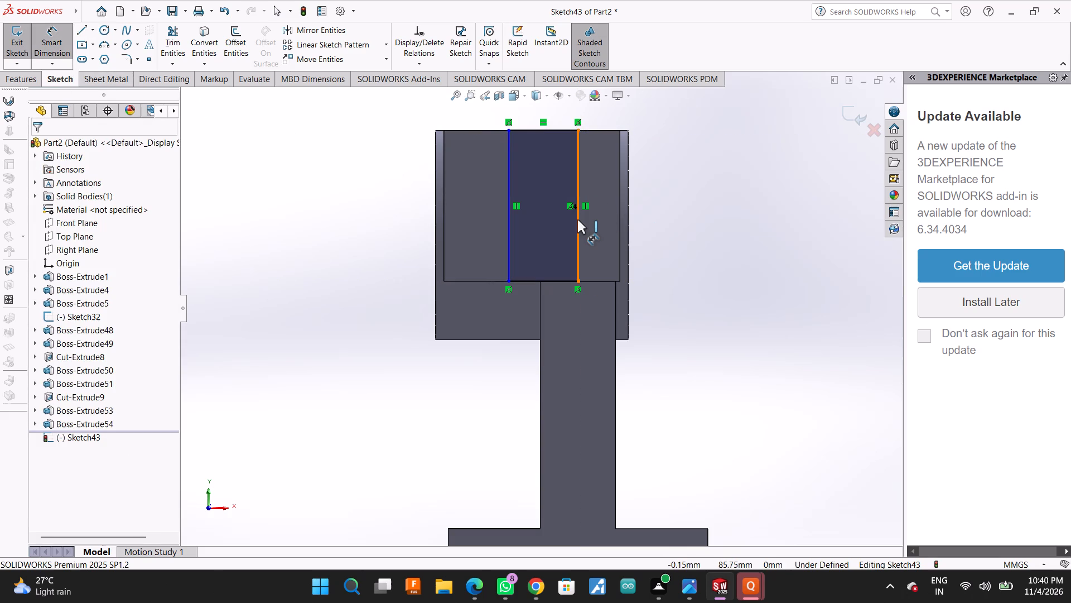
pyautogui.click(577, 219)
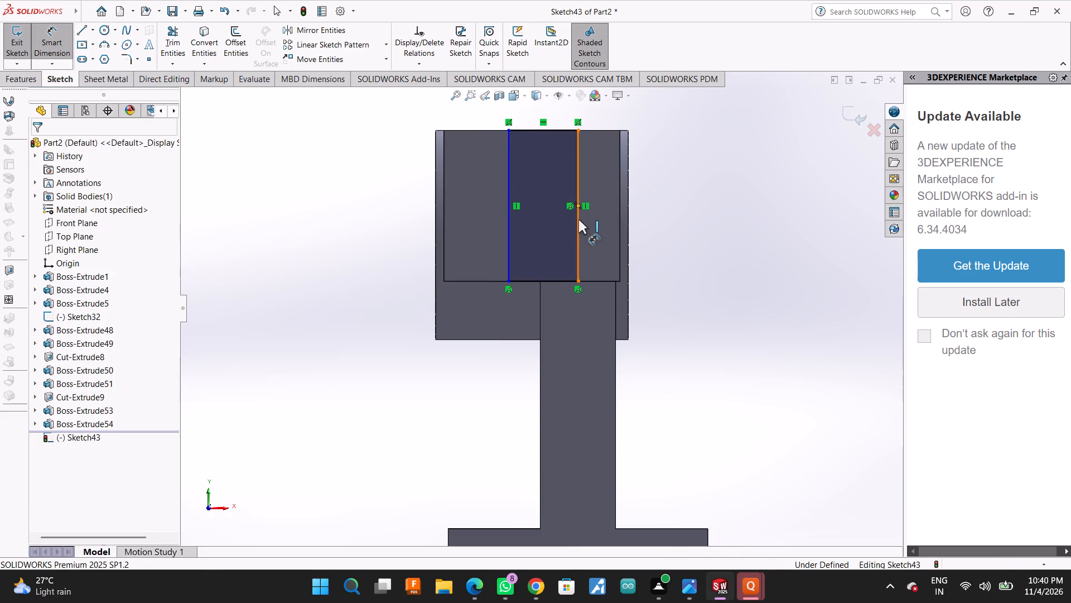
pyautogui.click(618, 227)
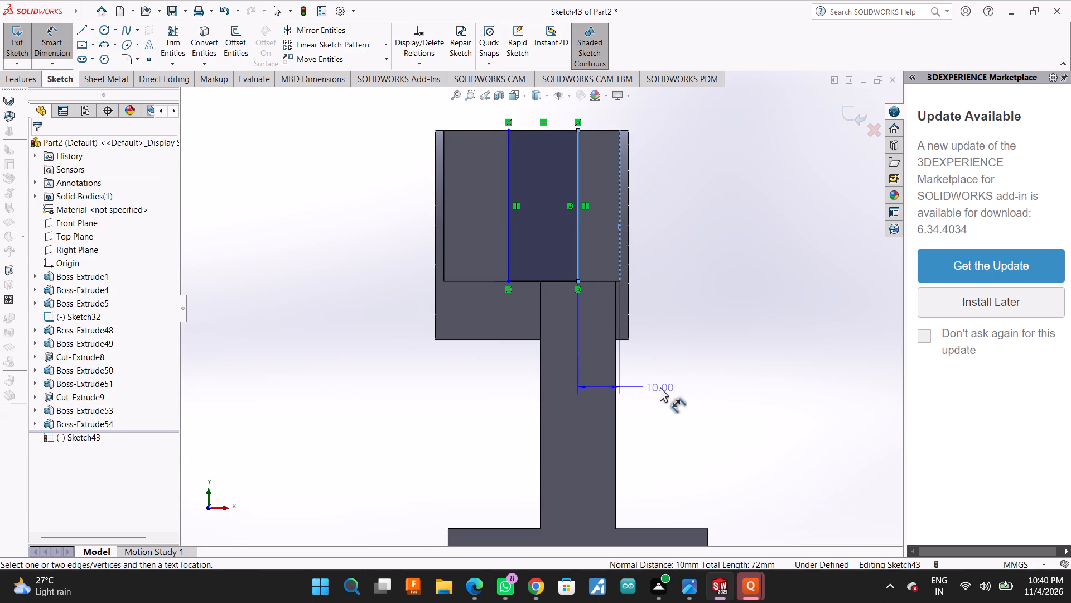
pyautogui.click(667, 385)
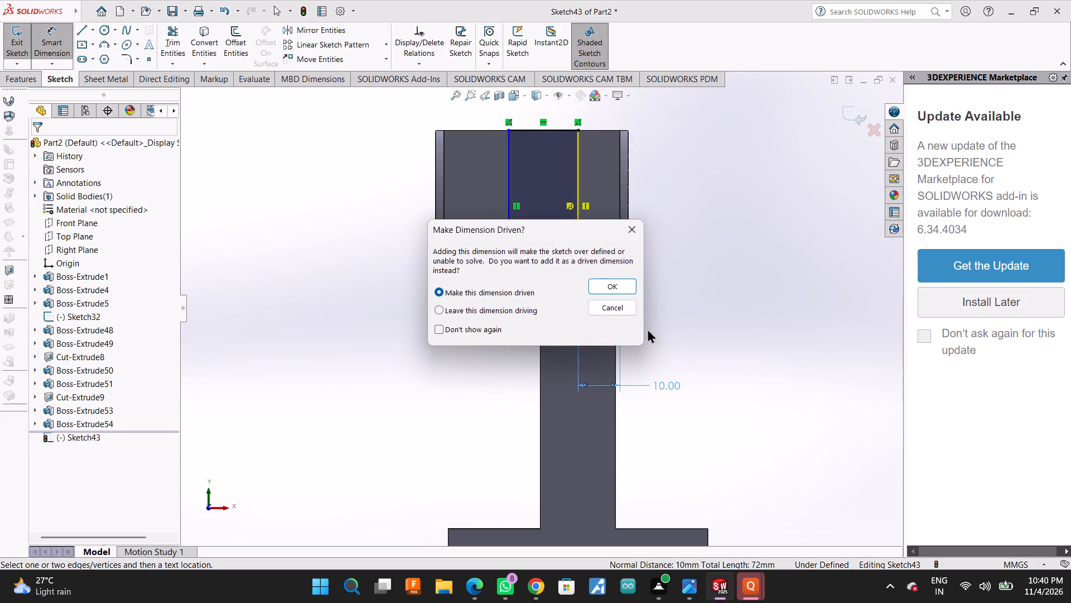
pyautogui.click(632, 224)
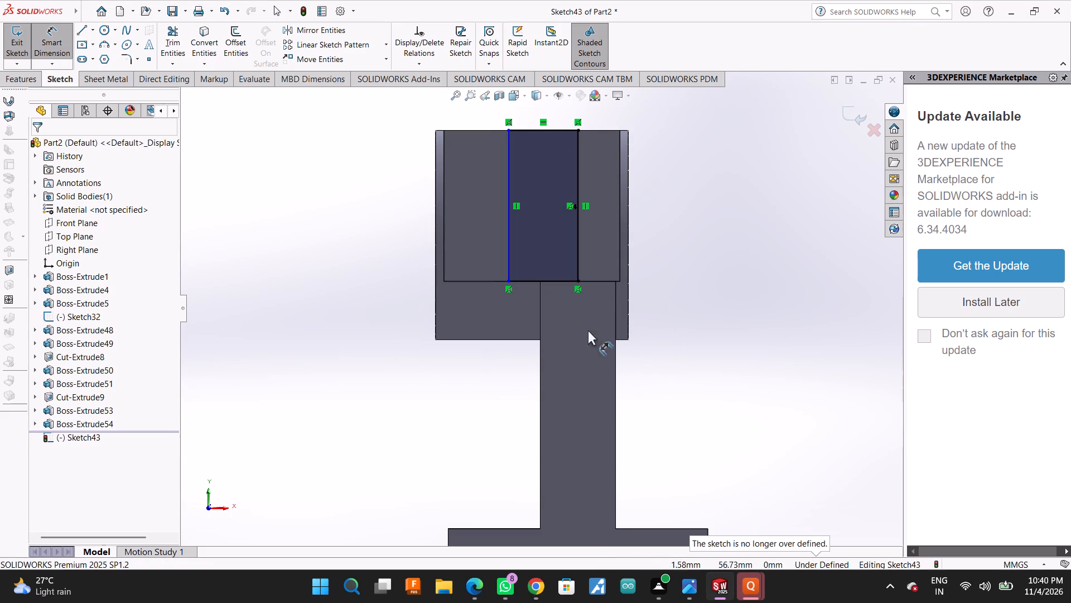
pyautogui.click(578, 242)
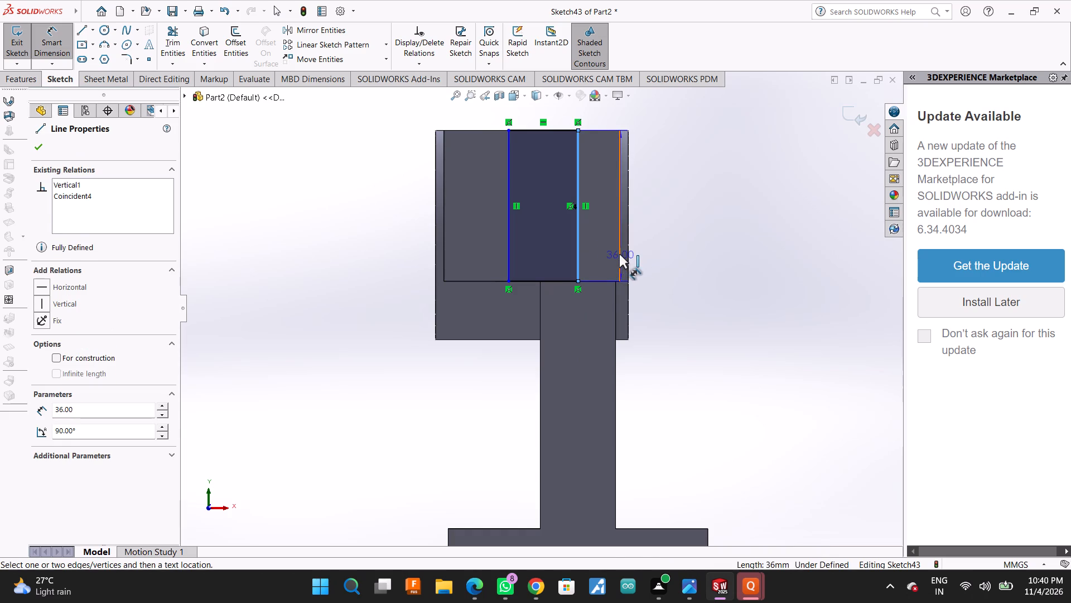
pyautogui.click(619, 254)
pyautogui.click(645, 386)
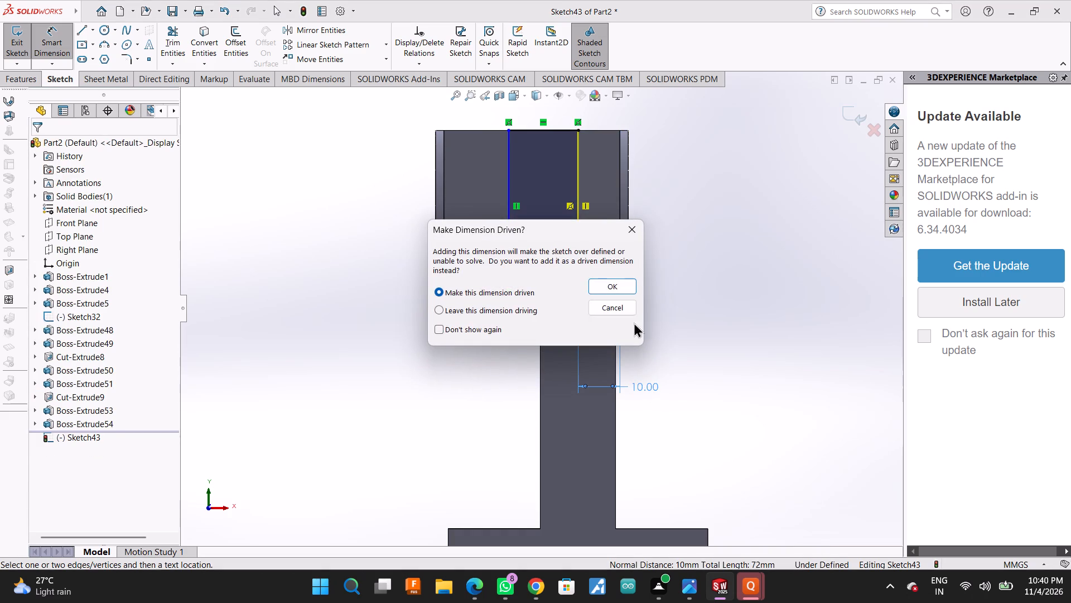
pyautogui.click(614, 283)
pyautogui.scroll(-3, 574, 189)
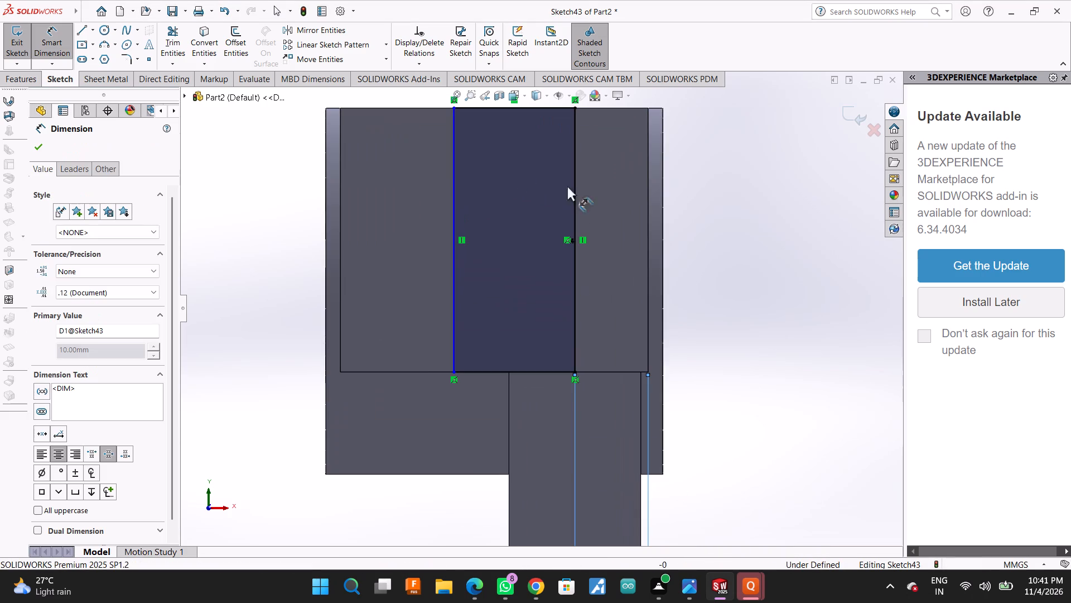
# Trim away all four lines of the sketched rectangle on the block's front face.
pyautogui.click(180, 29)
pyautogui.moveTo(395, 207); pyautogui.dragTo(578, 255)
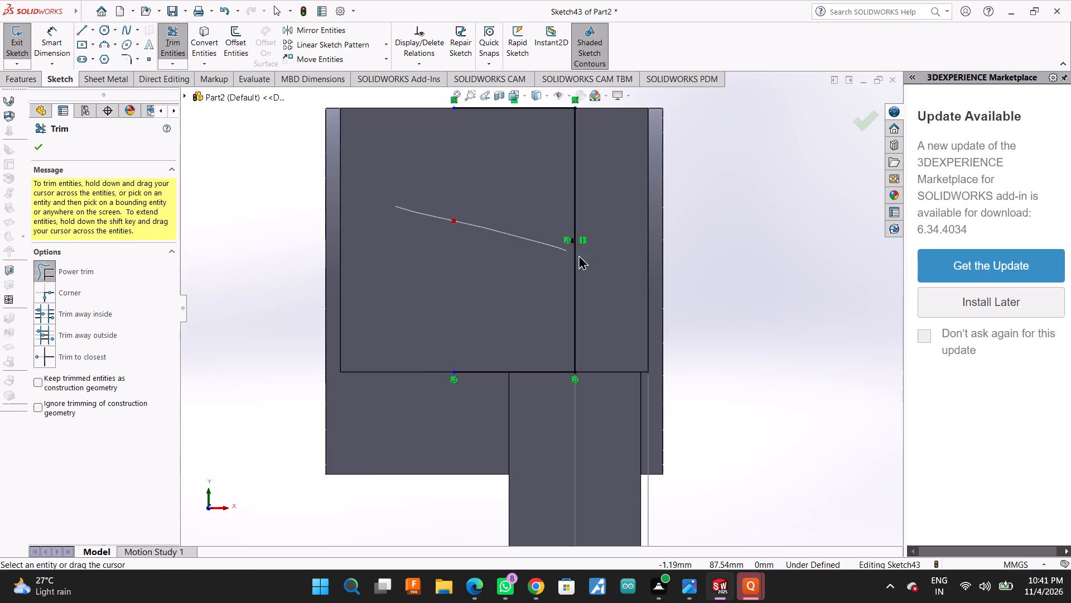
pyautogui.moveTo(578, 255); pyautogui.dragTo(611, 265)
pyautogui.scroll(2, 568, 351)
pyautogui.moveTo(515, 133); pyautogui.dragTo(513, 395)
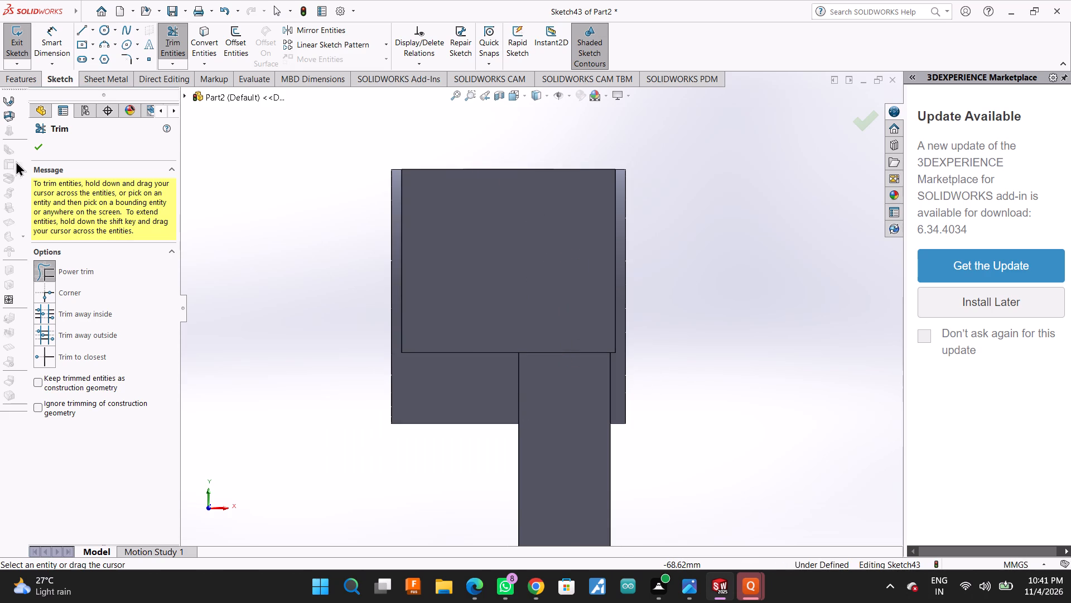
pyautogui.click(36, 139)
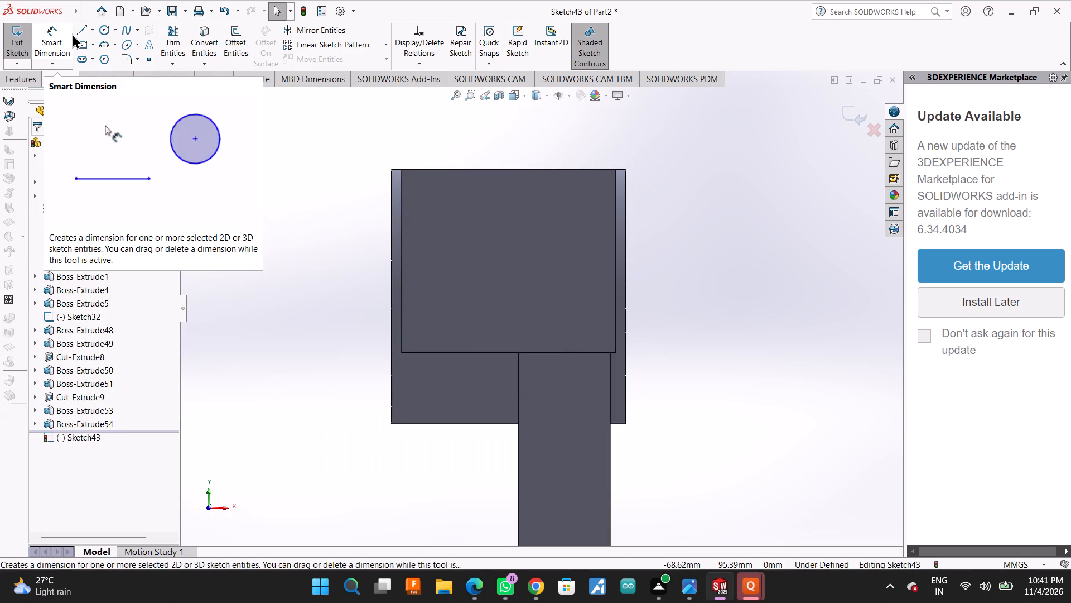
# Draw a new closed four-line rectangle about 18 mm wide on the block's front face, spanning its full height.
pyautogui.click(76, 30)
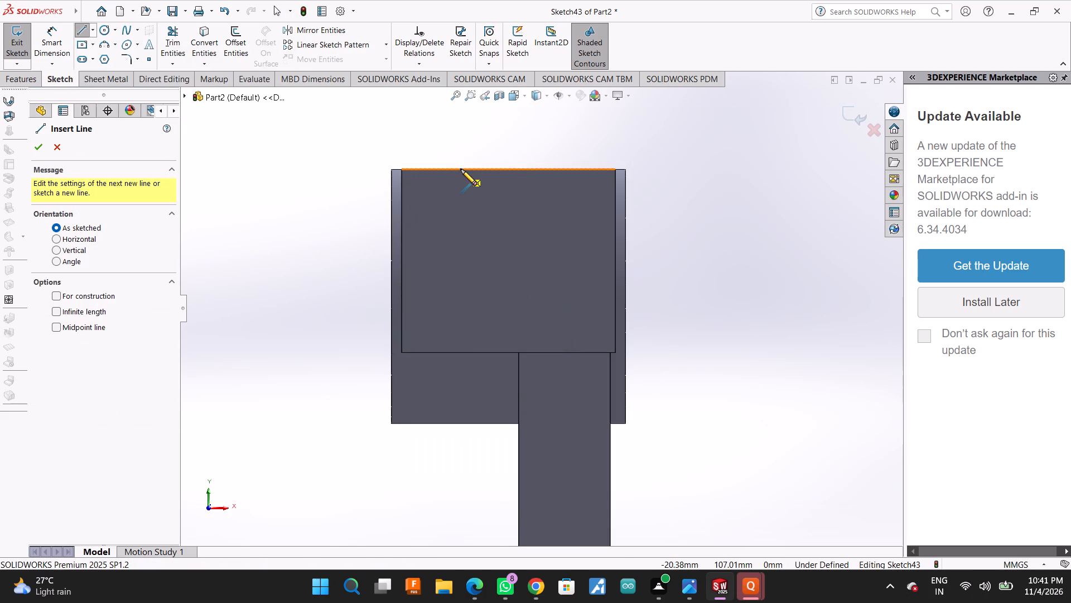
pyautogui.click(461, 169)
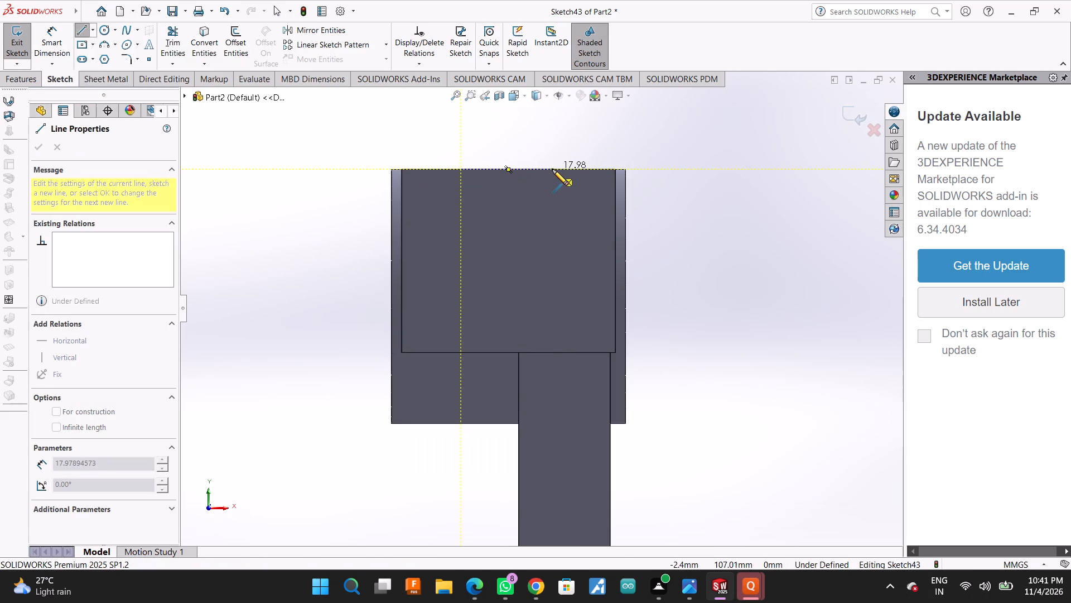
pyautogui.click(552, 170)
pyautogui.click(553, 352)
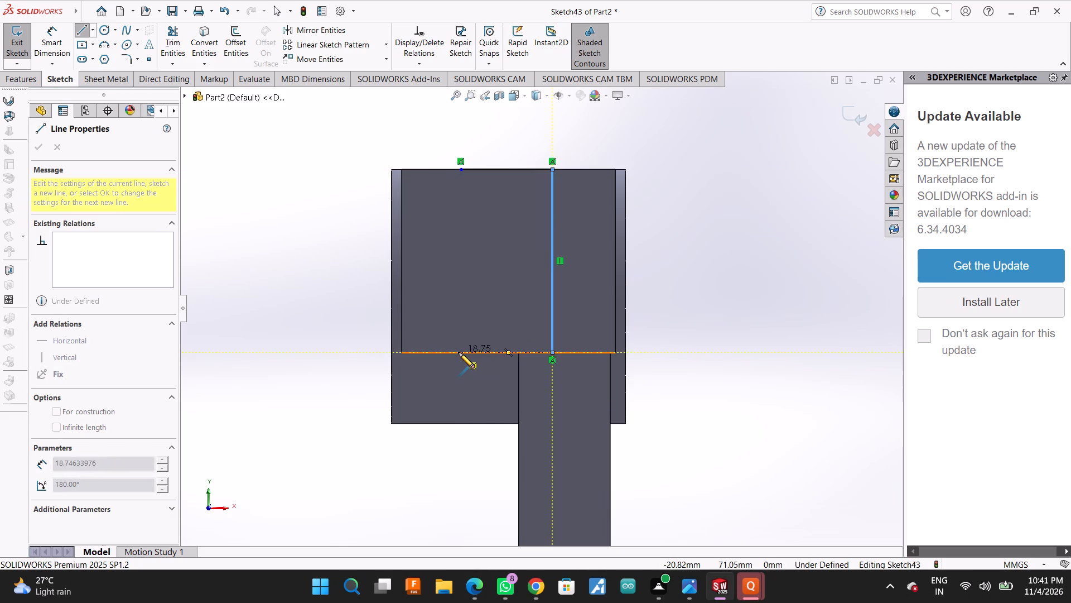
pyautogui.click(459, 352)
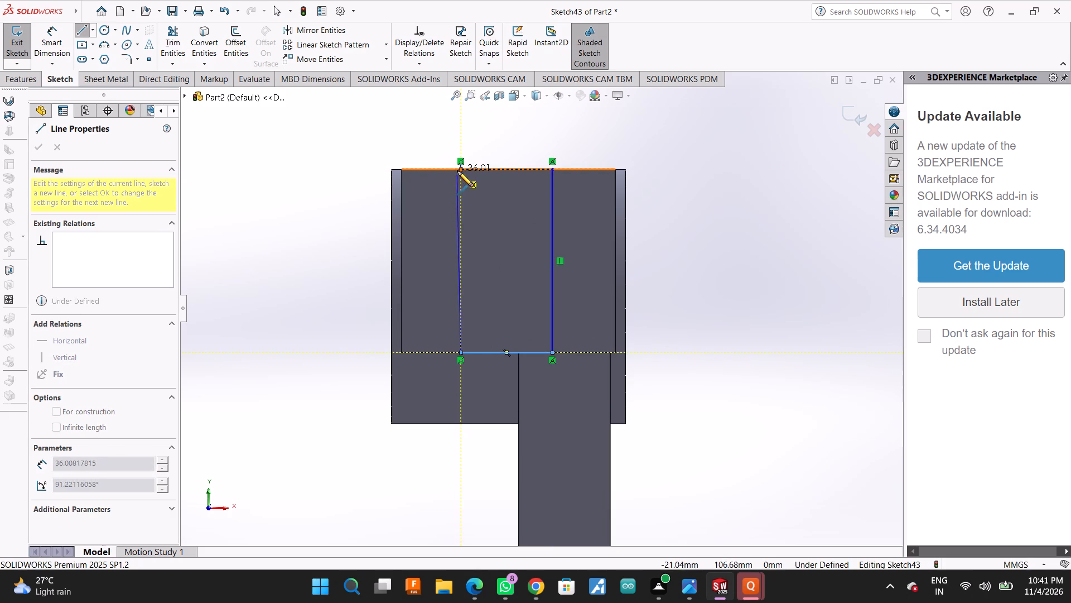
pyautogui.click(457, 171)
# Dimension each vertical side of the rectangle 12 mm from the block's nearest side edge.
pyautogui.click(60, 39)
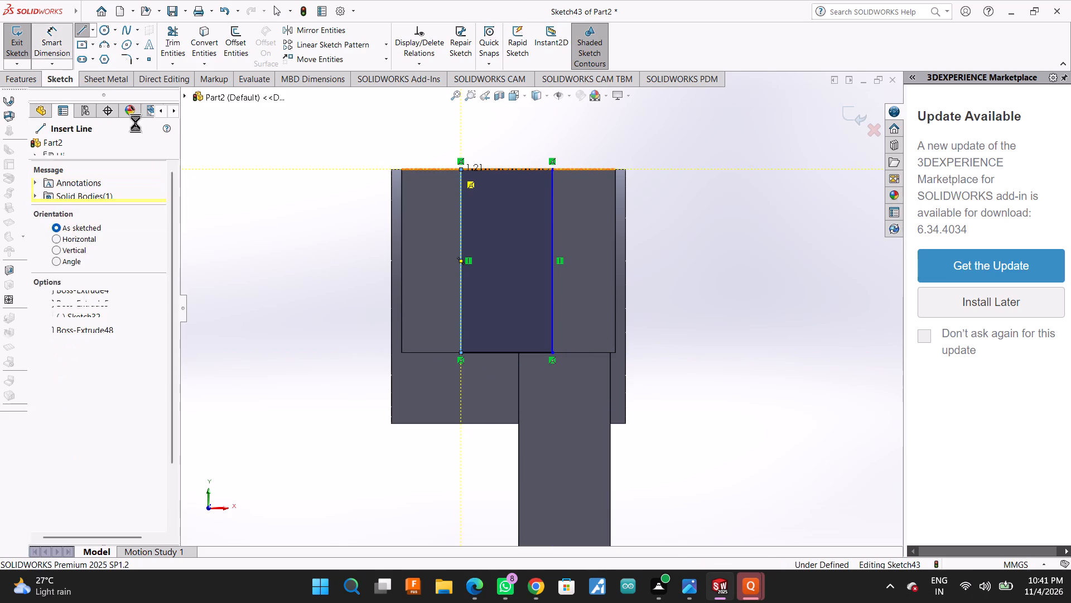
pyautogui.click(551, 210)
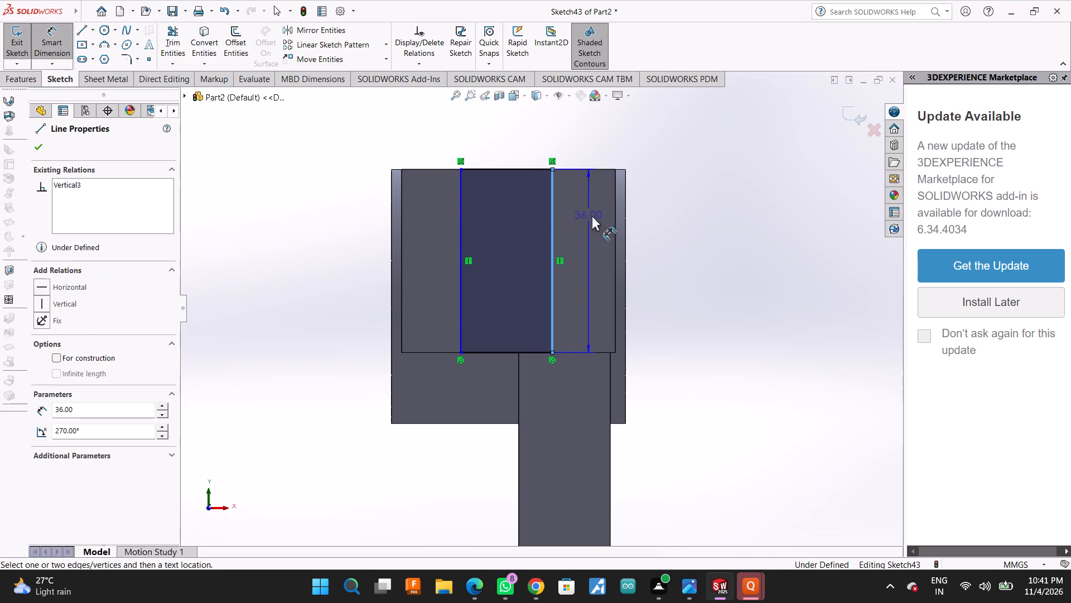
pyautogui.click(615, 222)
pyautogui.click(665, 212)
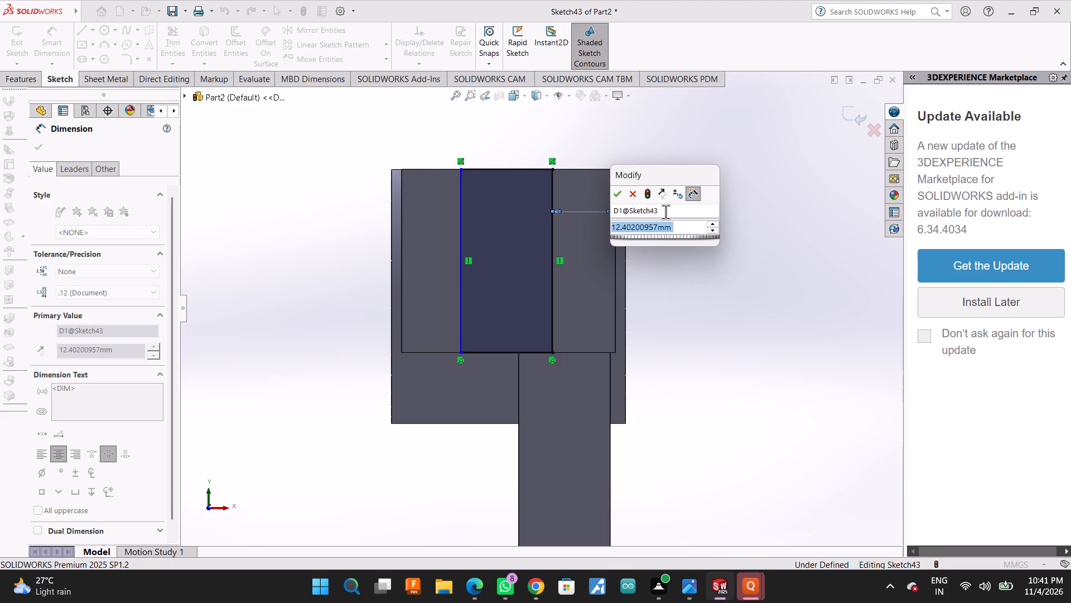
pyautogui.write('12')
pyautogui.press('Return')
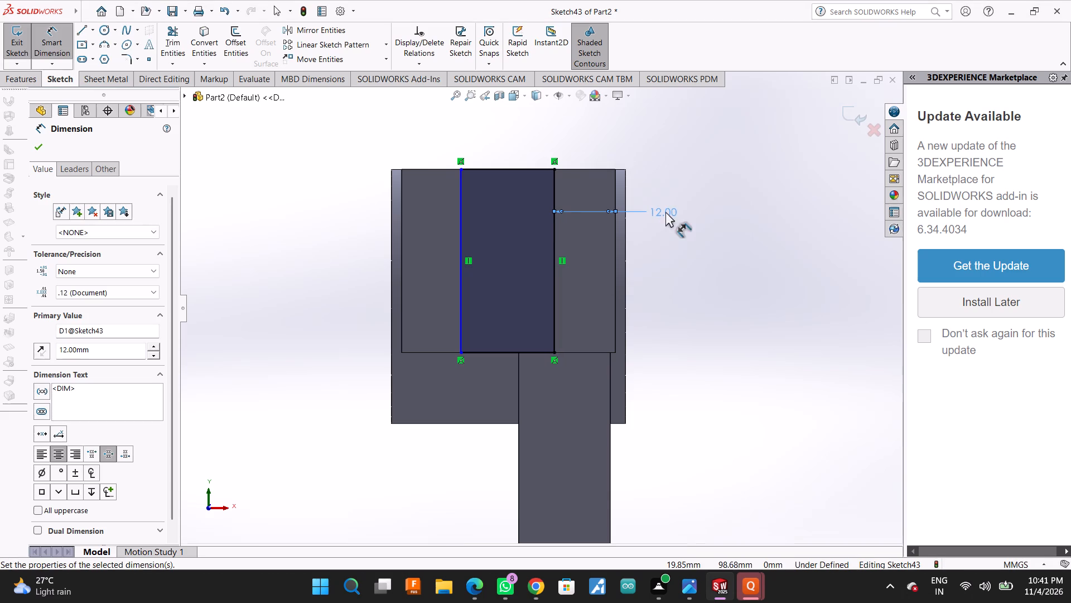
pyautogui.click(460, 227)
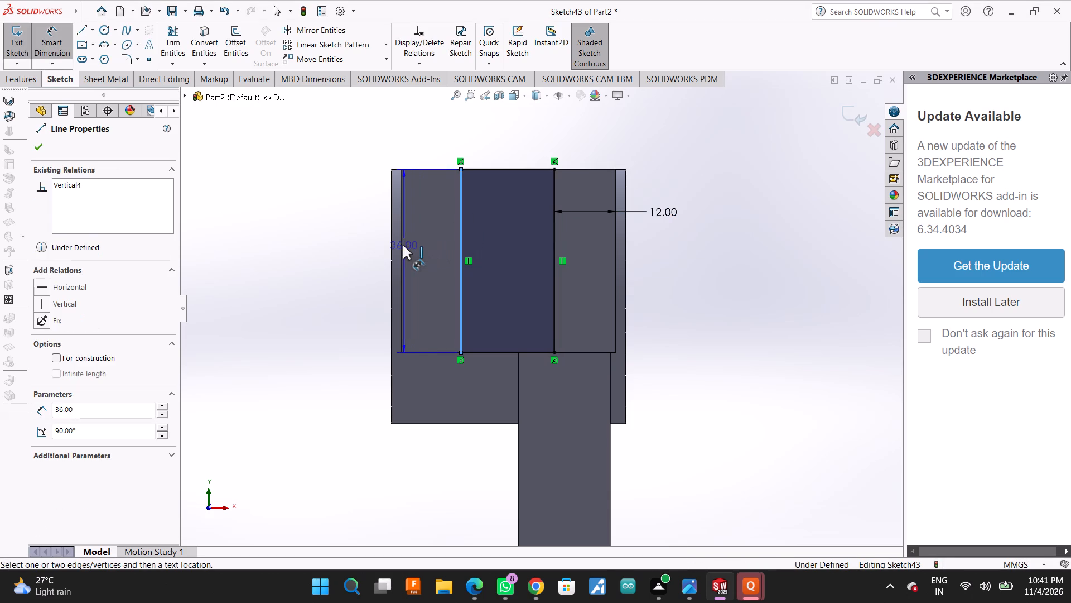
pyautogui.click(403, 245)
pyautogui.click(425, 131)
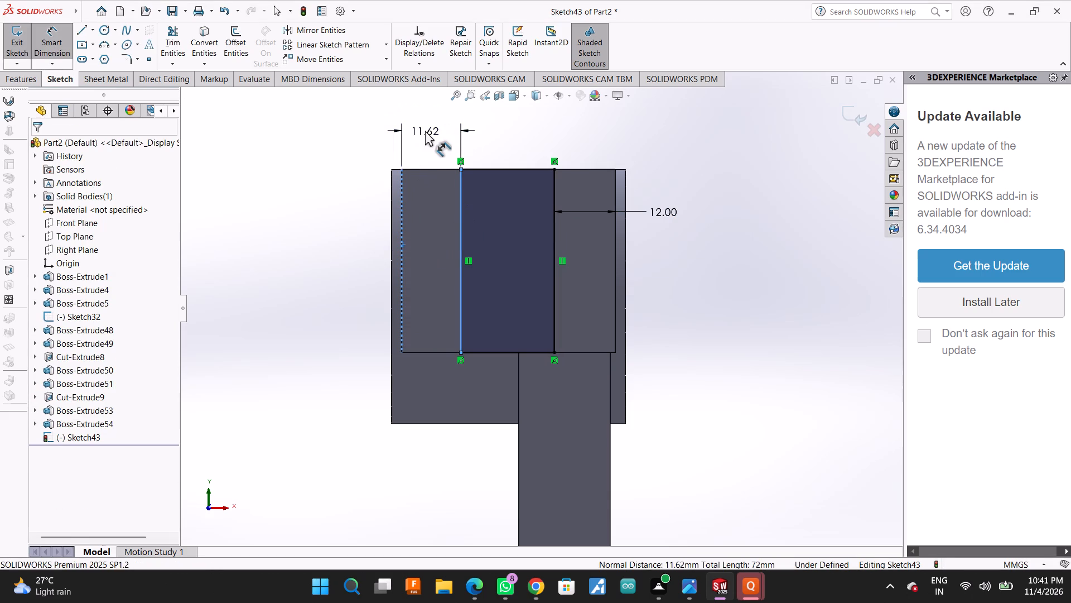
pyautogui.write('12')
pyautogui.press('Return')
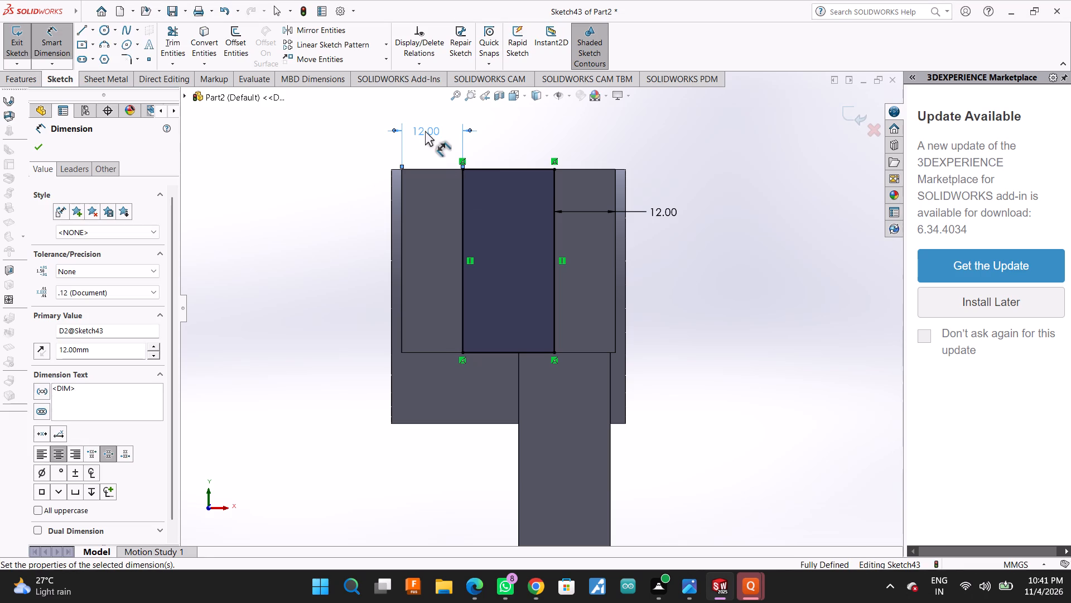
pyautogui.click(33, 151)
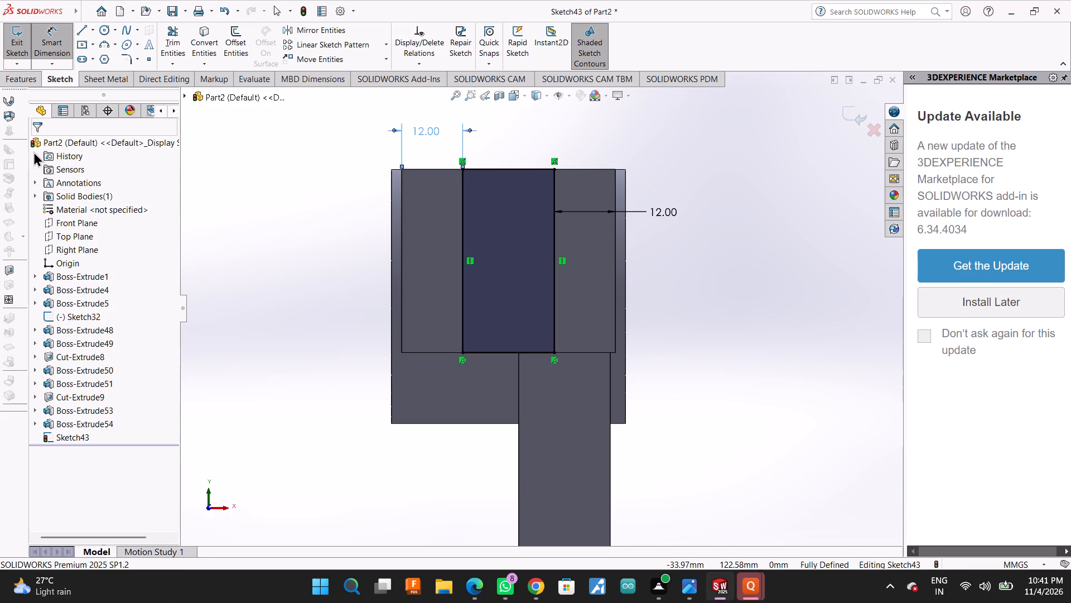
# Cut the rectangle into the block with an Extruded Cut at a blind depth of 18 mm.
pyautogui.click(14, 84)
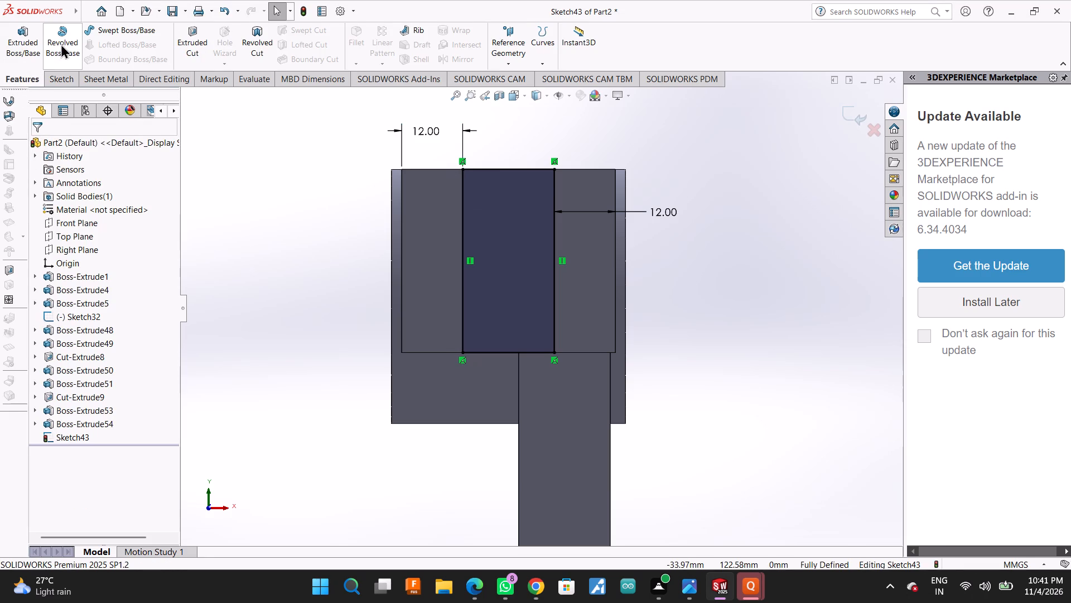
pyautogui.click(202, 32)
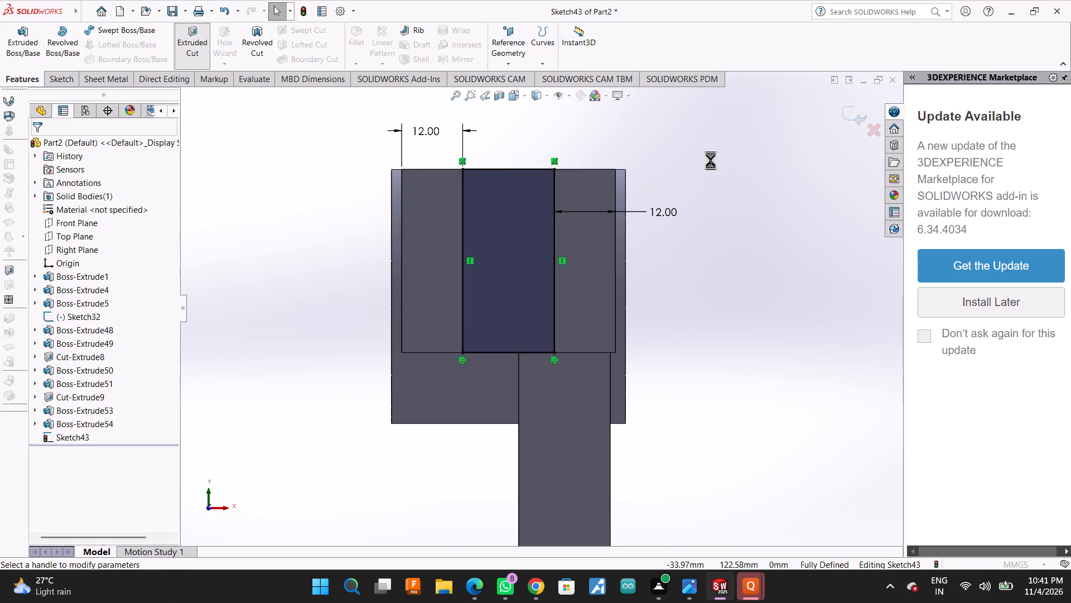
pyautogui.moveTo(711, 161); pyautogui.dragTo(670, 236, button='middle')
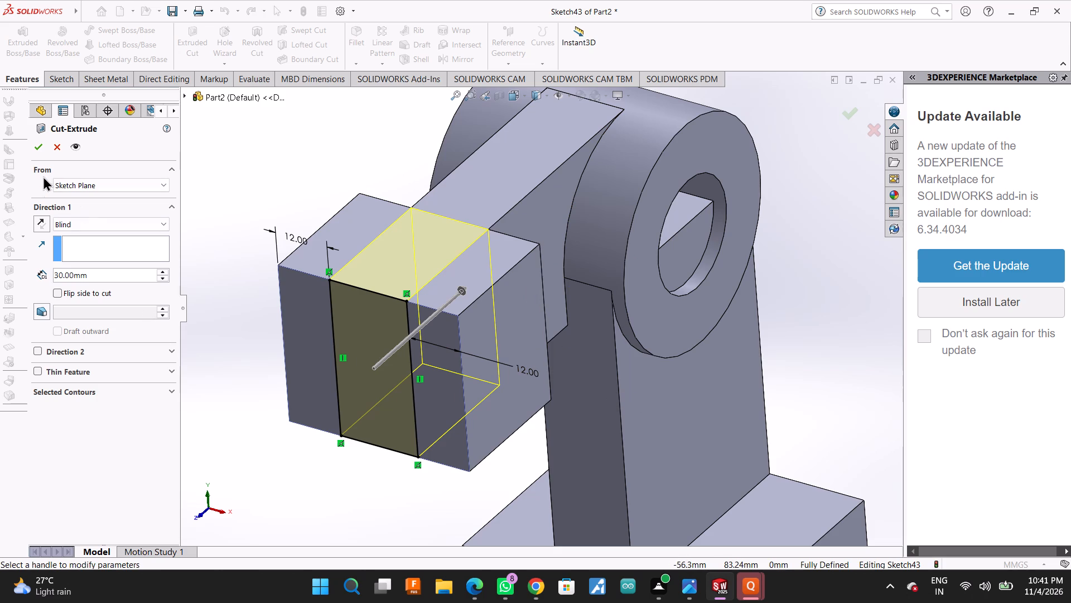
pyautogui.click(99, 270)
pyautogui.write('-12')
pyautogui.press('Return')
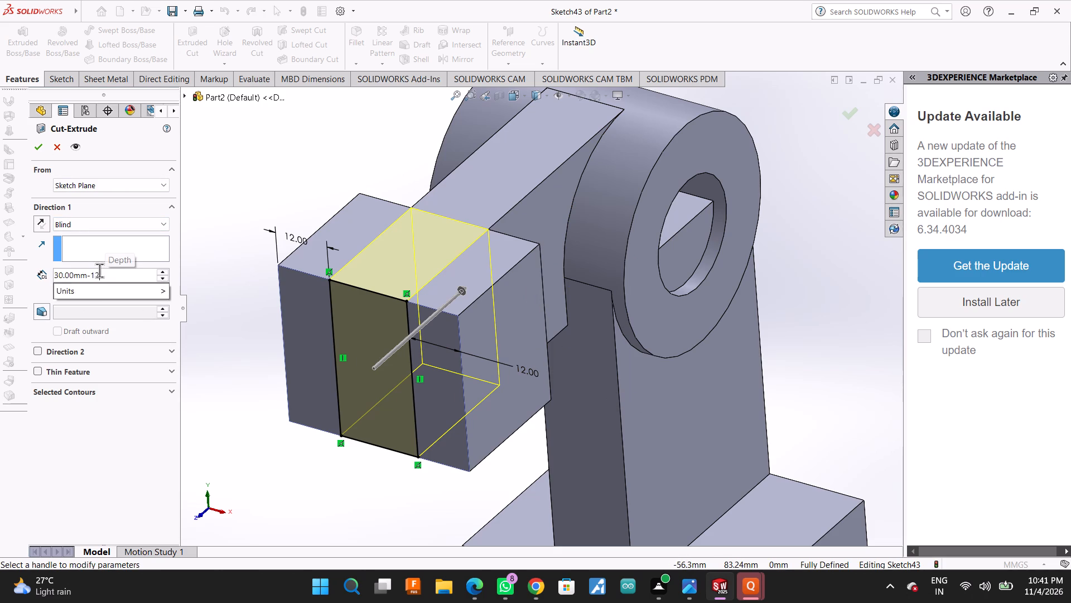
pyautogui.click(37, 152)
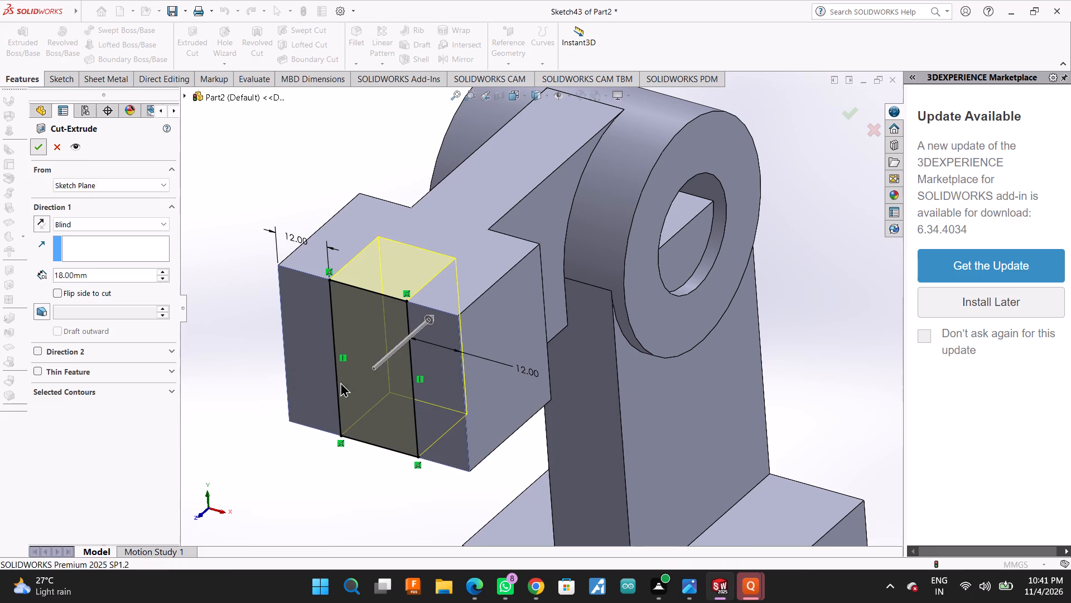
# On the slotted block's outer side face, sketch two concentric circles of about 18 mm and 9 mm radius, centred on the front edge's midpoint.
pyautogui.click(487, 362)
pyautogui.click(545, 334)
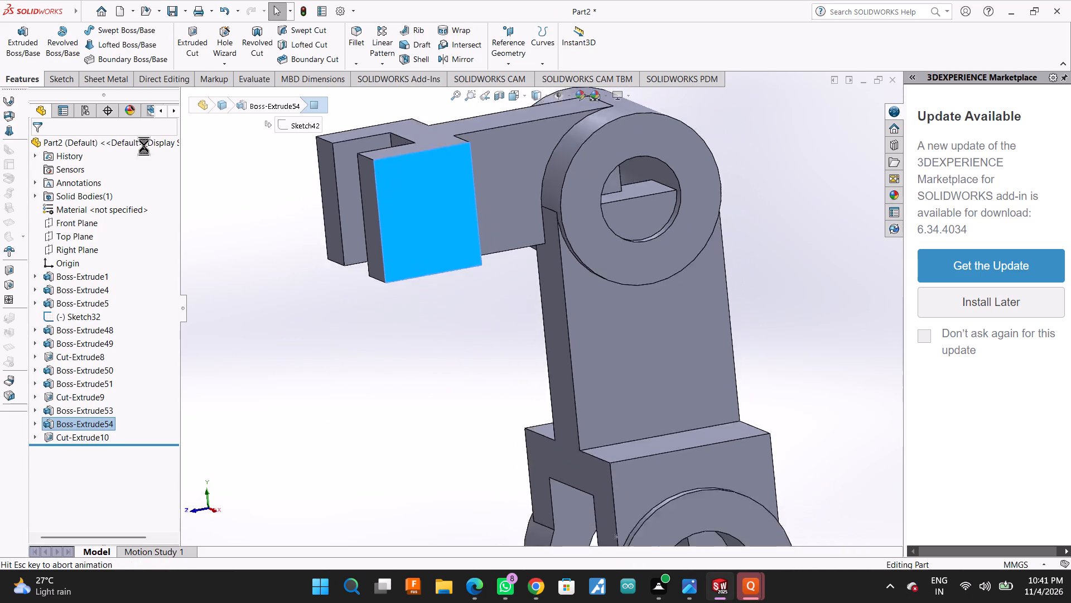
pyautogui.click(103, 33)
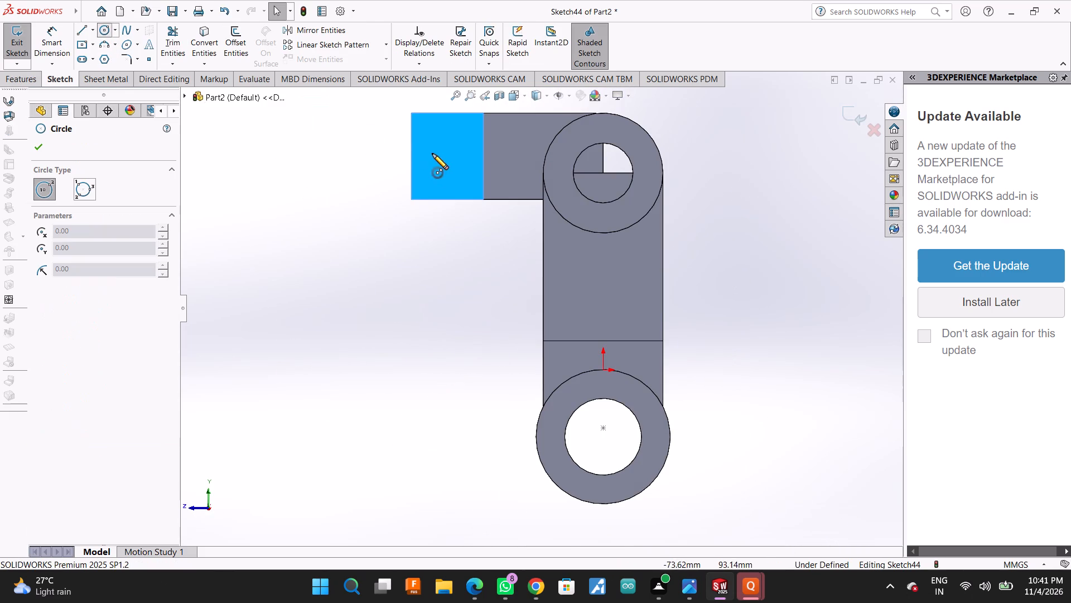
pyautogui.scroll(-3, 442, 153)
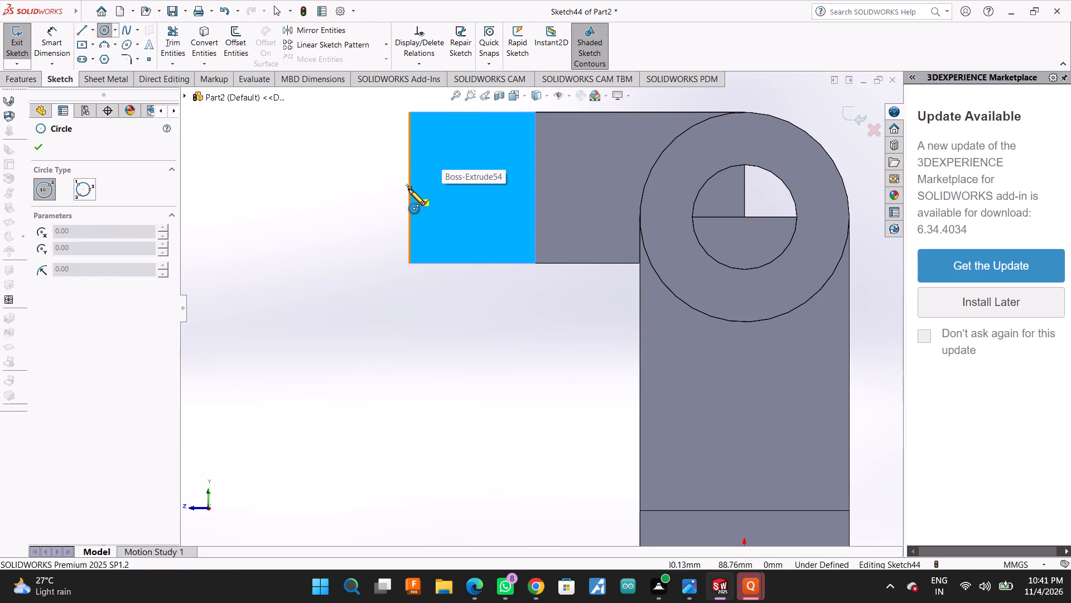
pyautogui.click(408, 189)
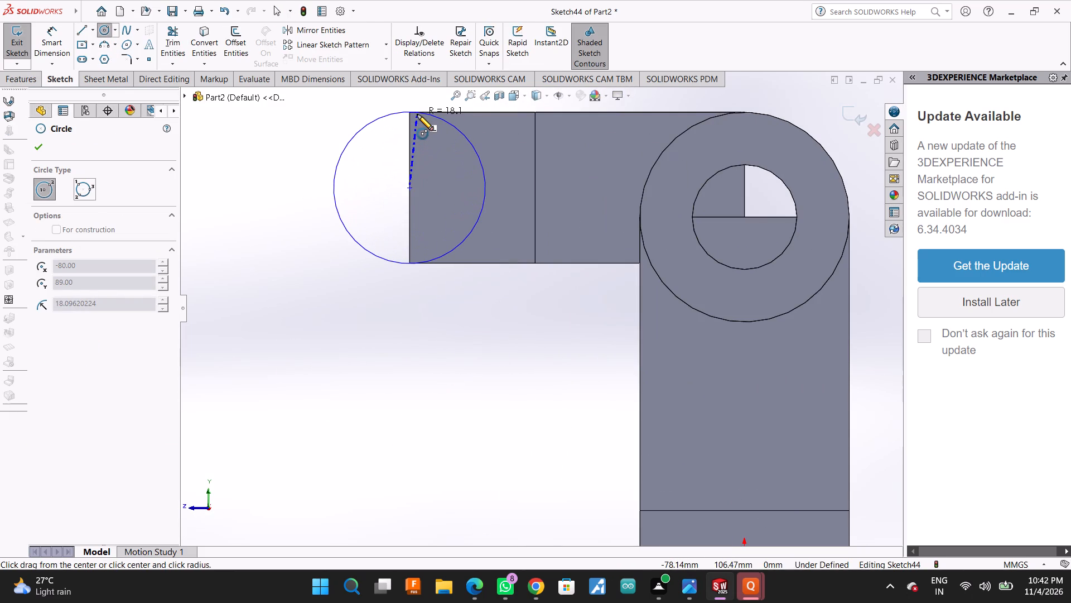
pyautogui.click(417, 114)
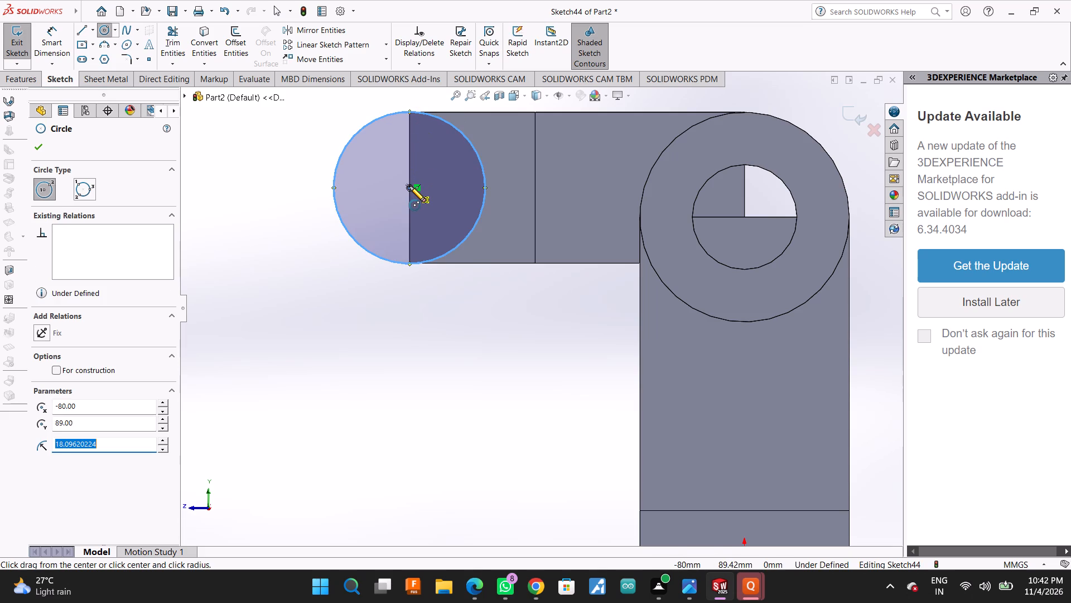
pyautogui.click(409, 186)
pyautogui.click(414, 149)
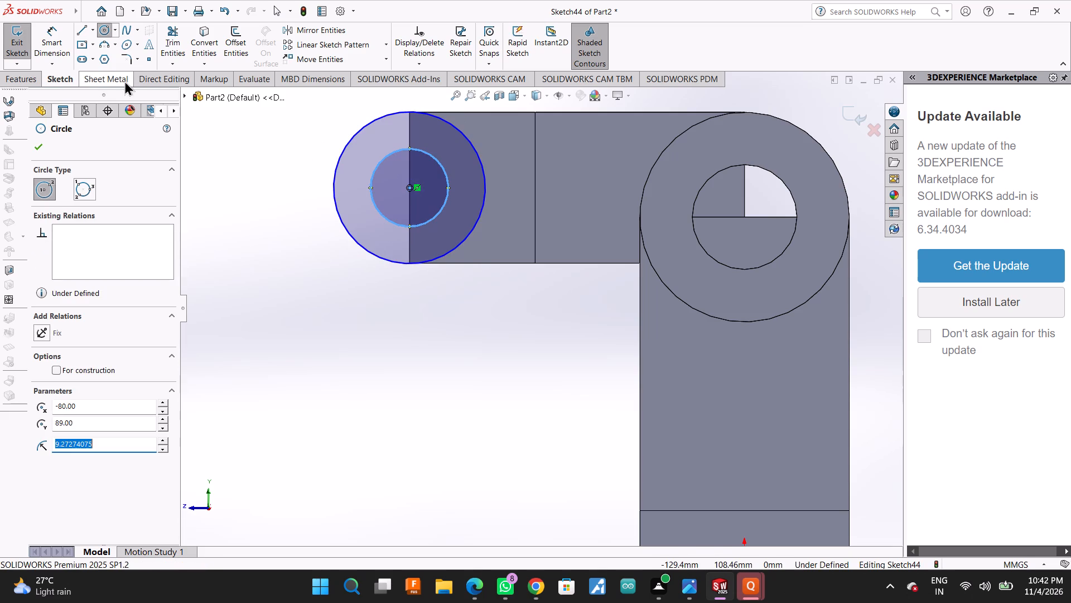
pyautogui.click(35, 145)
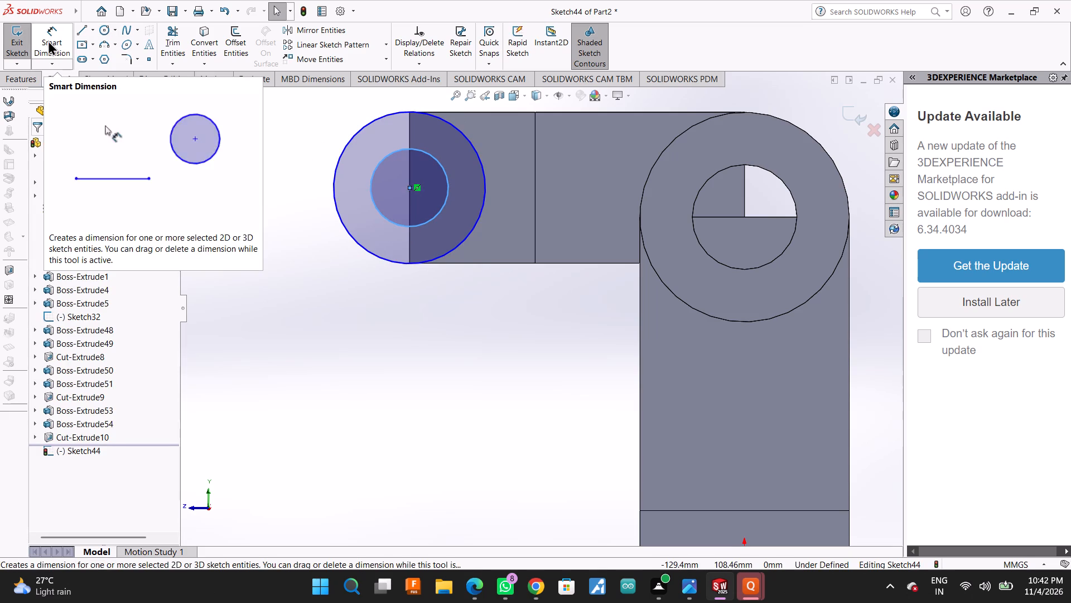
# Dimension the inner circle's diameter to 15 mm.
pyautogui.click(47, 35)
pyautogui.click(372, 187)
pyautogui.click(274, 194)
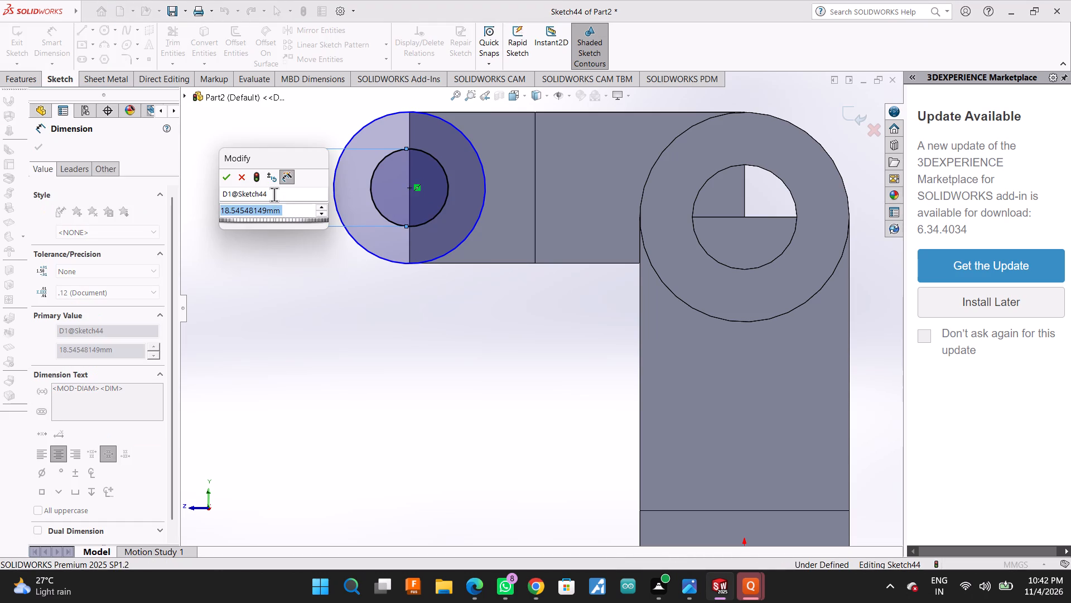
pyautogui.write('15')
pyautogui.press('Return')
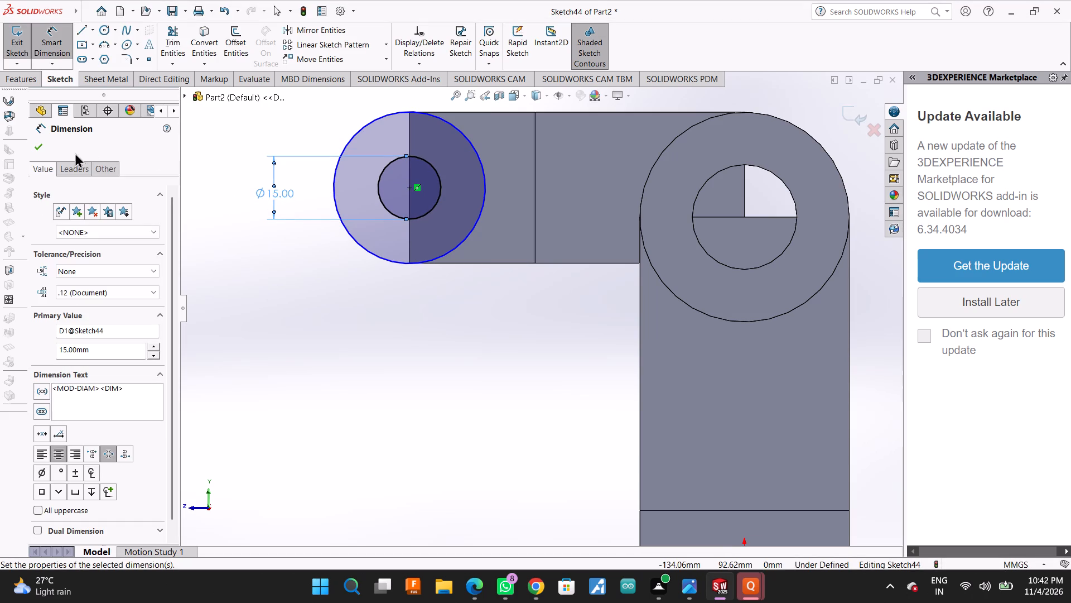
pyautogui.click(34, 146)
# Extrude the ring profile as a merged boss, 12 mm inward through the fork prong and 3 mm outward in the second direction.
pyautogui.moveTo(230, 181); pyautogui.dragTo(264, 196, button='middle')
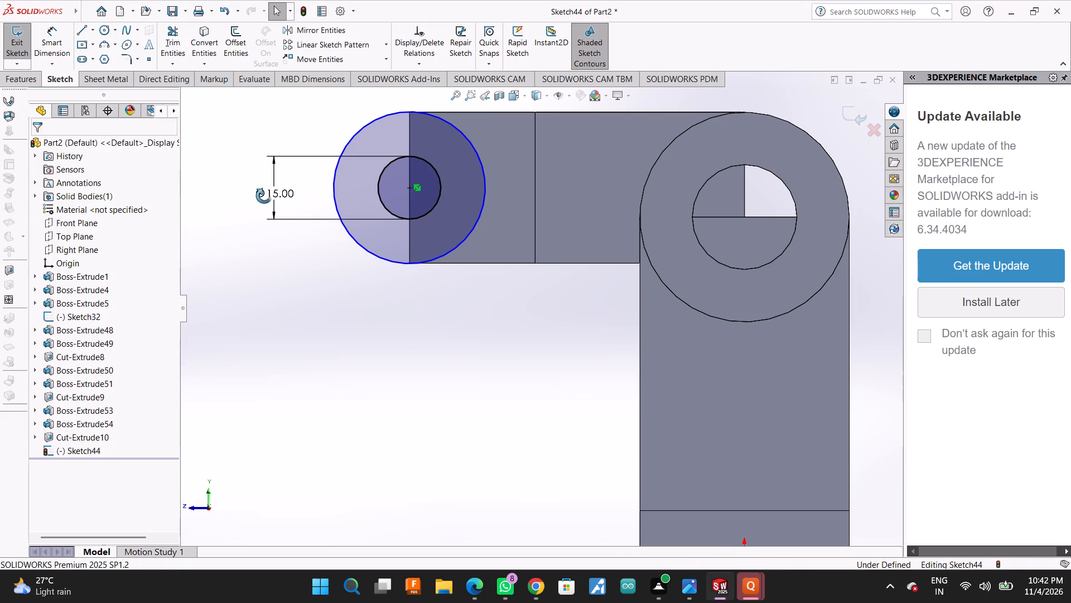
pyautogui.moveTo(264, 196); pyautogui.dragTo(314, 224, button='middle')
pyautogui.scroll(3, 322, 223)
pyautogui.scroll(-1, 341, 179)
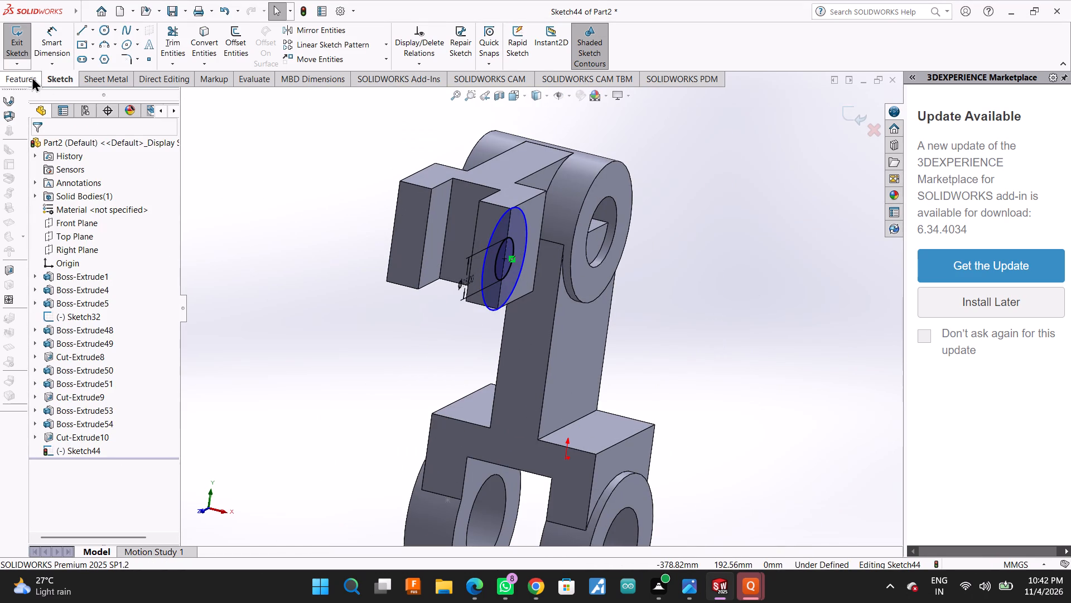
pyautogui.click(32, 76)
pyautogui.click(35, 39)
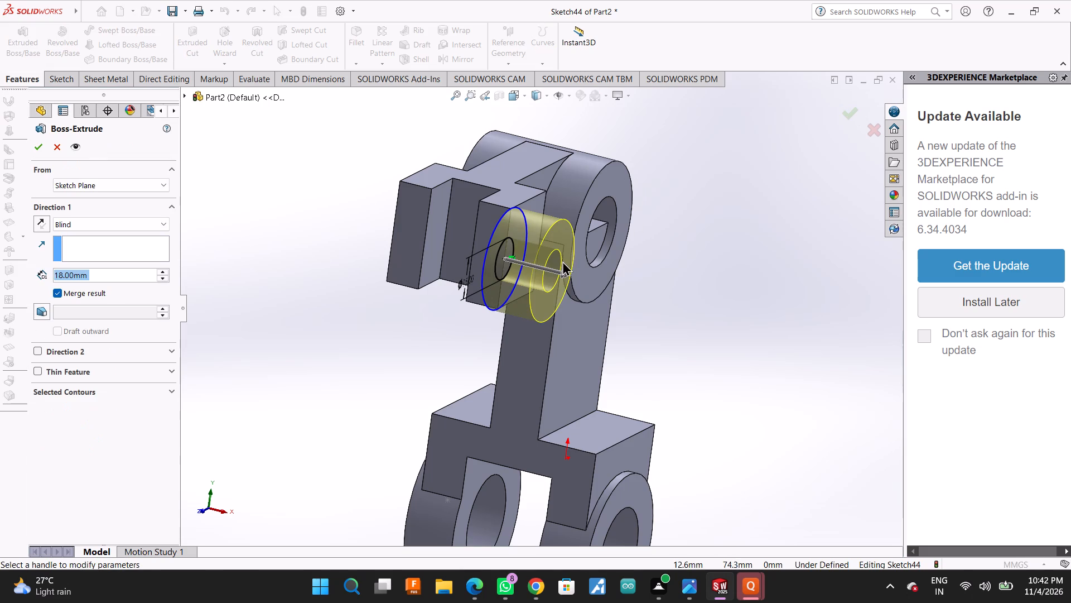
pyautogui.click(40, 216)
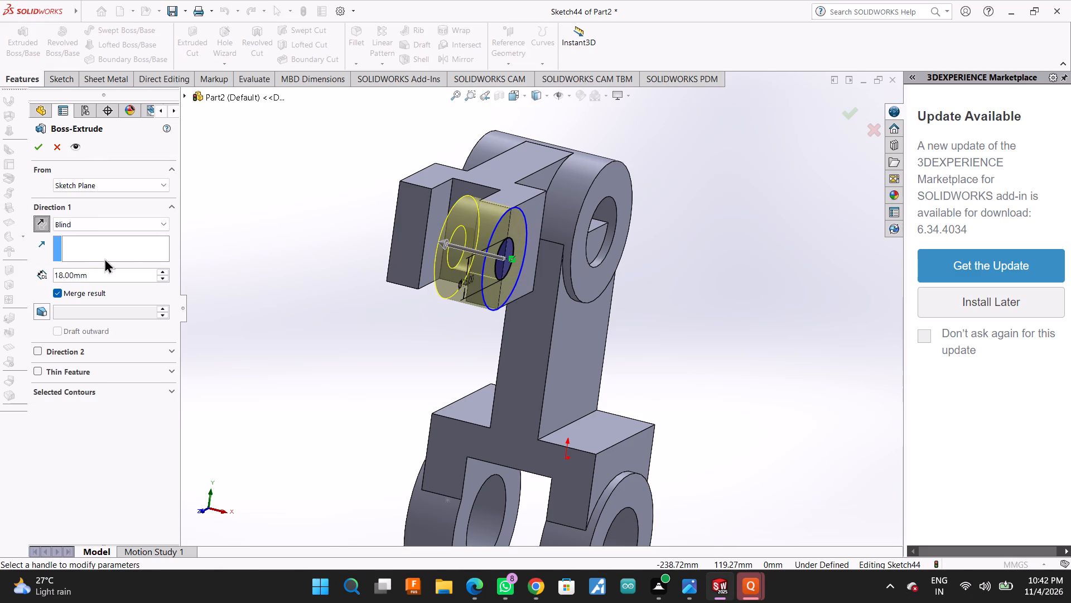
pyautogui.doubleClick(141, 278)
pyautogui.write('15')
pyautogui.press('Return')
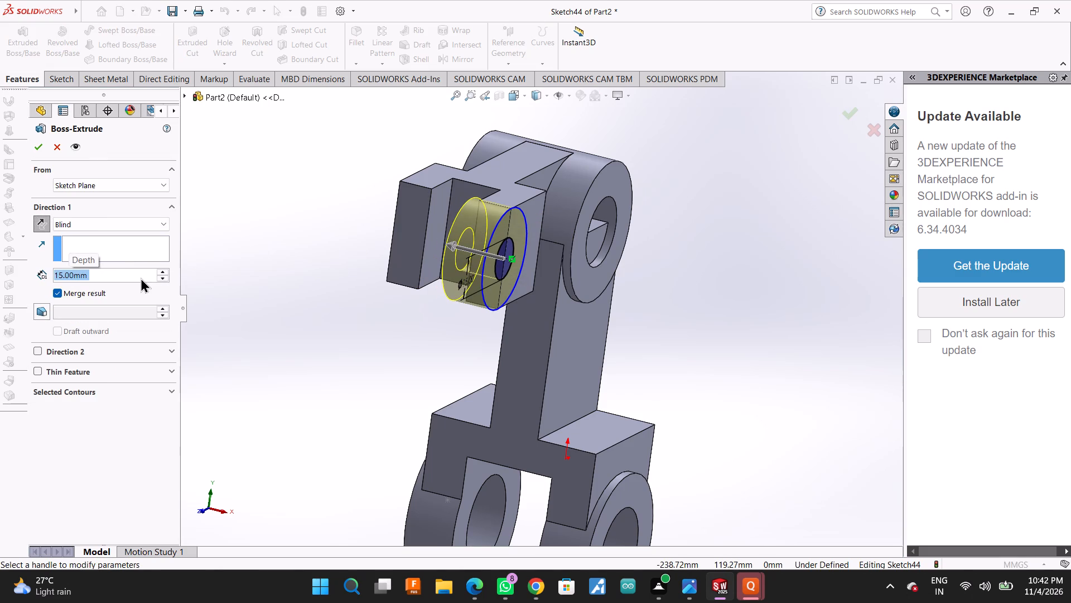
pyautogui.click(40, 347)
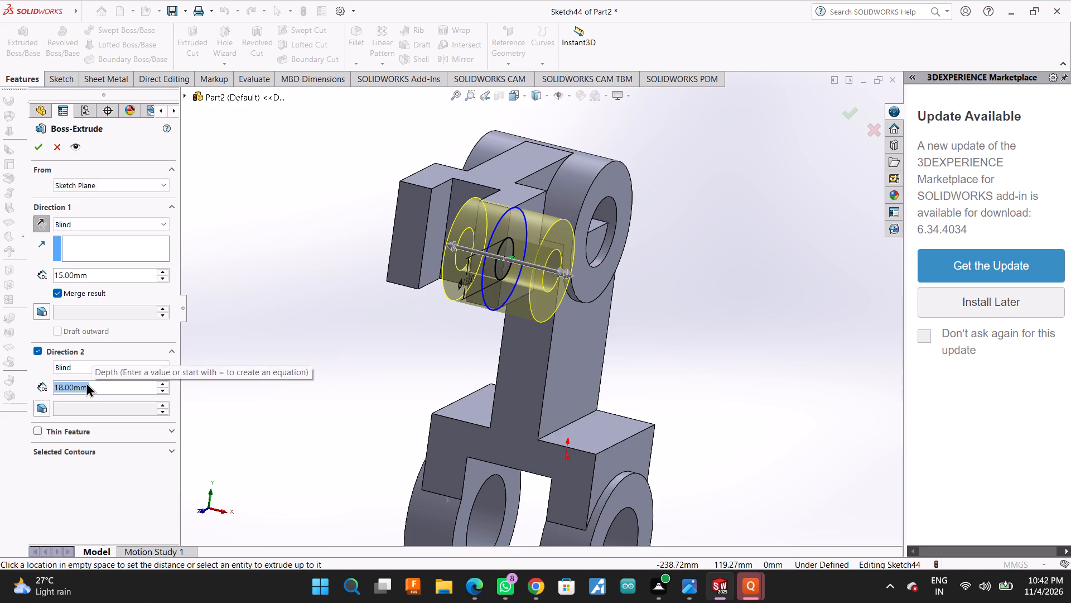
pyautogui.press('3')
pyautogui.press('Return')
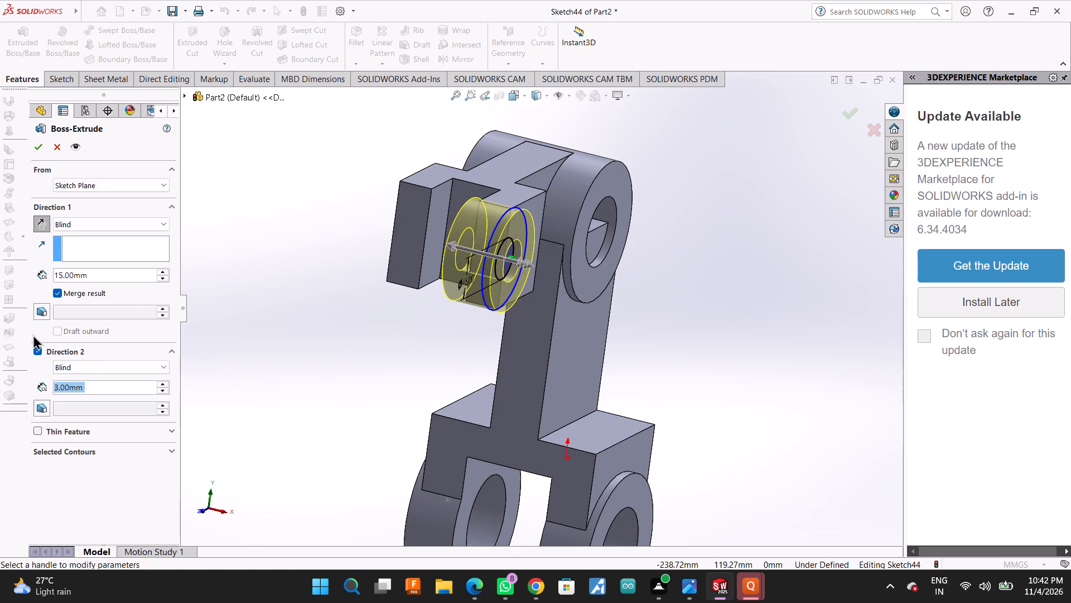
pyautogui.click(91, 274)
pyautogui.click(91, 274)
pyautogui.write('12')
pyautogui.press('Return')
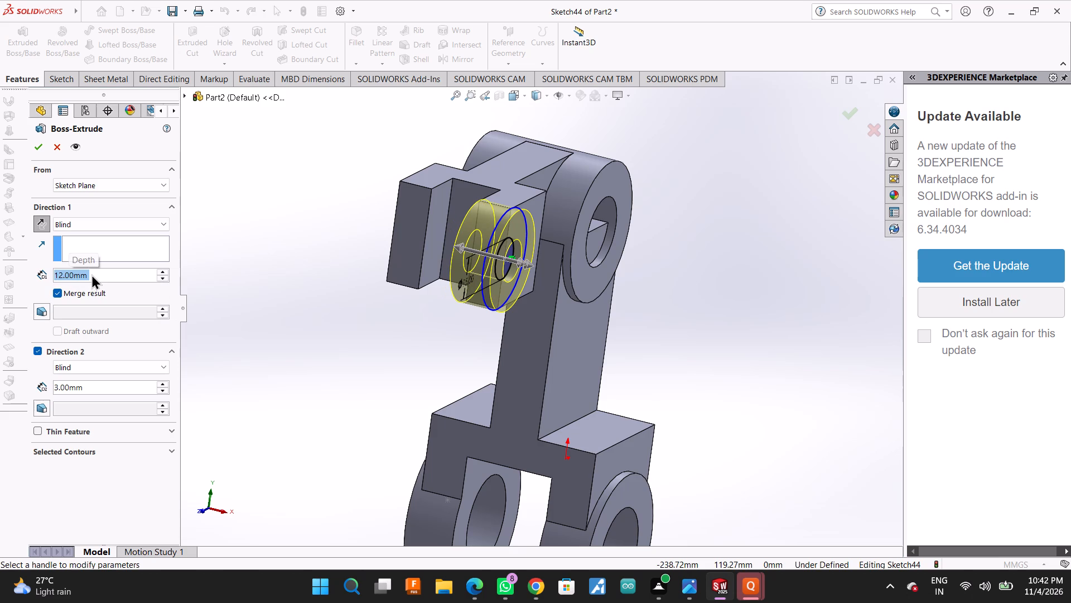
pyautogui.click(33, 152)
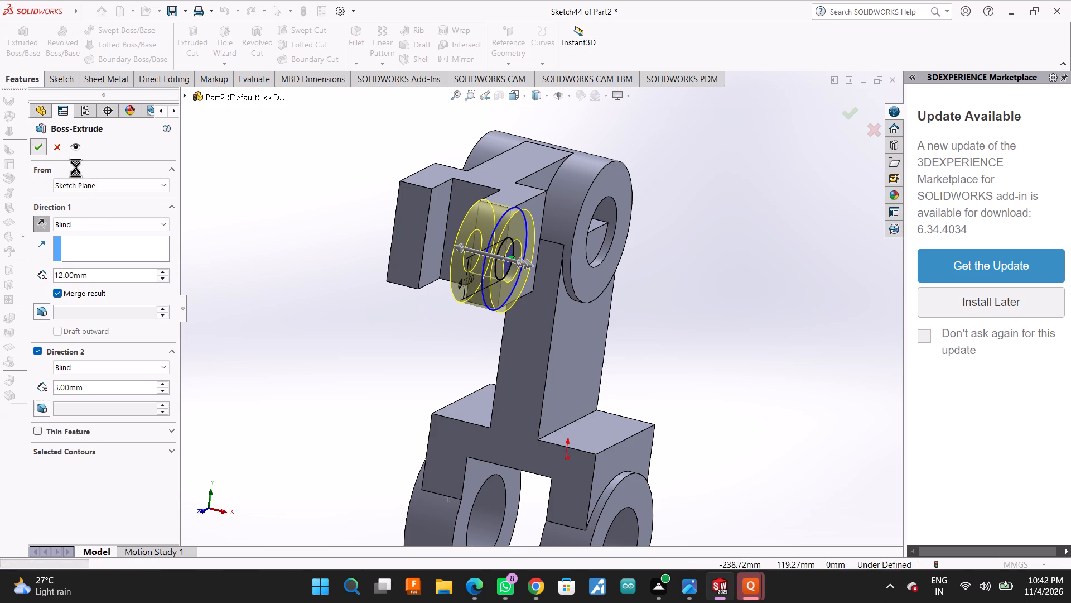
# On the prong face showing inside the new boss's hole, sketch a 7.5 mm radius circle centred on and matching the hole.
pyautogui.moveTo(290, 223); pyautogui.dragTo(342, 250, button='middle')
pyautogui.moveTo(804, 244); pyautogui.dragTo(645, 285, button='middle')
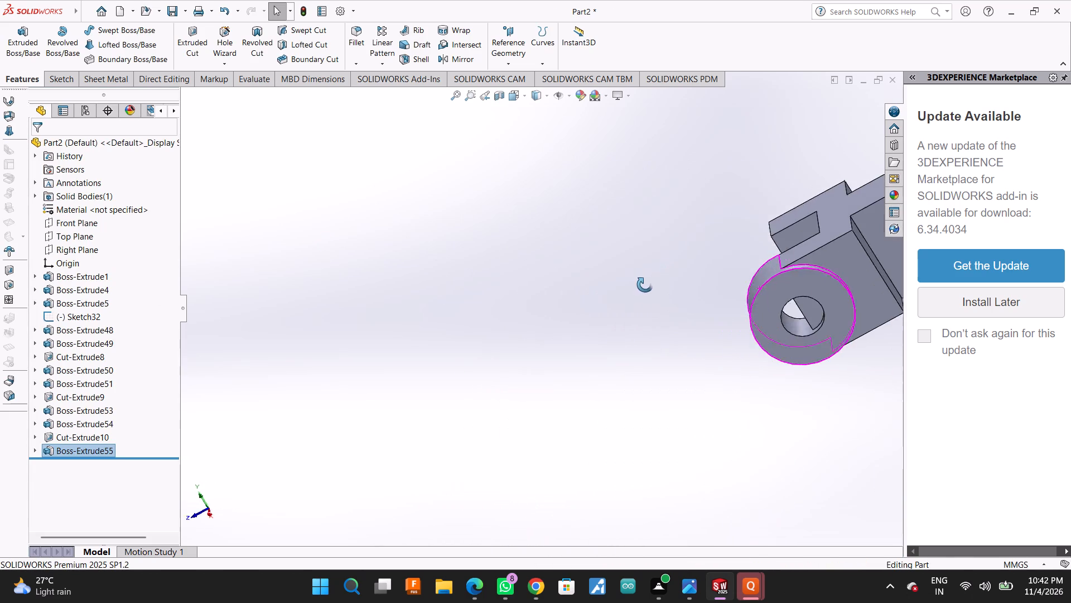
pyautogui.moveTo(645, 285); pyautogui.dragTo(644, 285, button='middle')
pyautogui.scroll(2, 754, 295)
pyautogui.scroll(2, 680, 411)
pyautogui.scroll(-1, 721, 415)
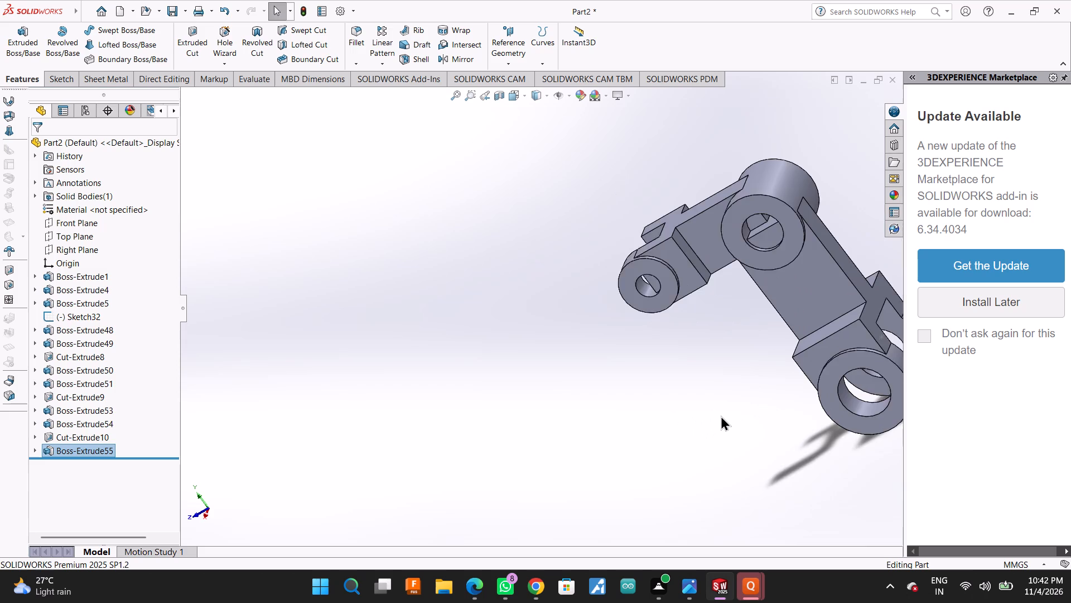
pyautogui.scroll(-1, 721, 415)
pyautogui.scroll(6, 721, 415)
pyautogui.moveTo(724, 406); pyautogui.dragTo(708, 433, button='middle')
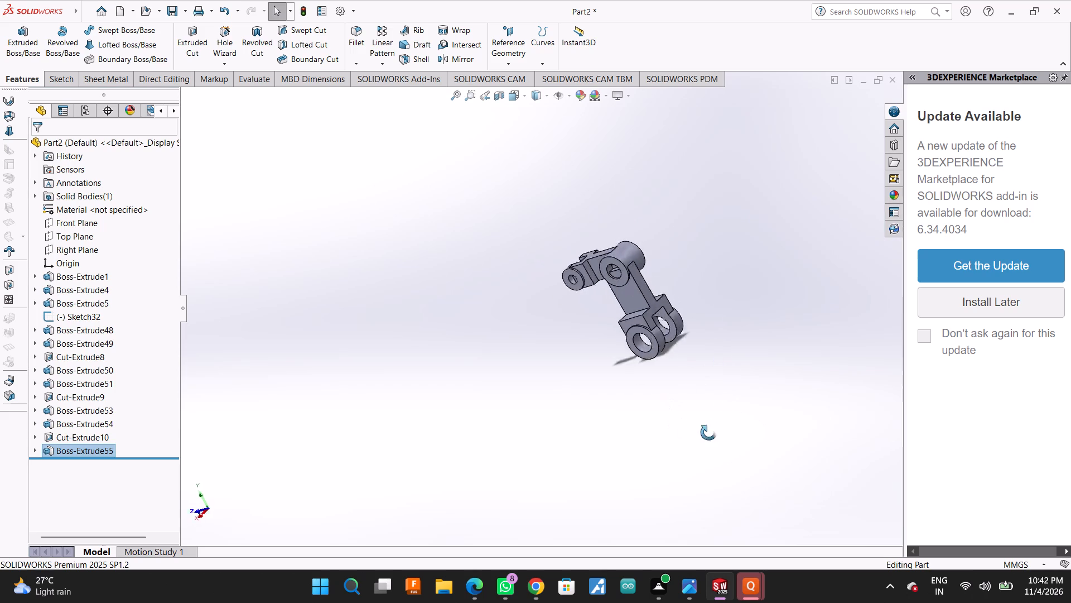
pyautogui.moveTo(708, 433); pyautogui.dragTo(757, 408, button='middle')
pyautogui.scroll(-9, 523, 291)
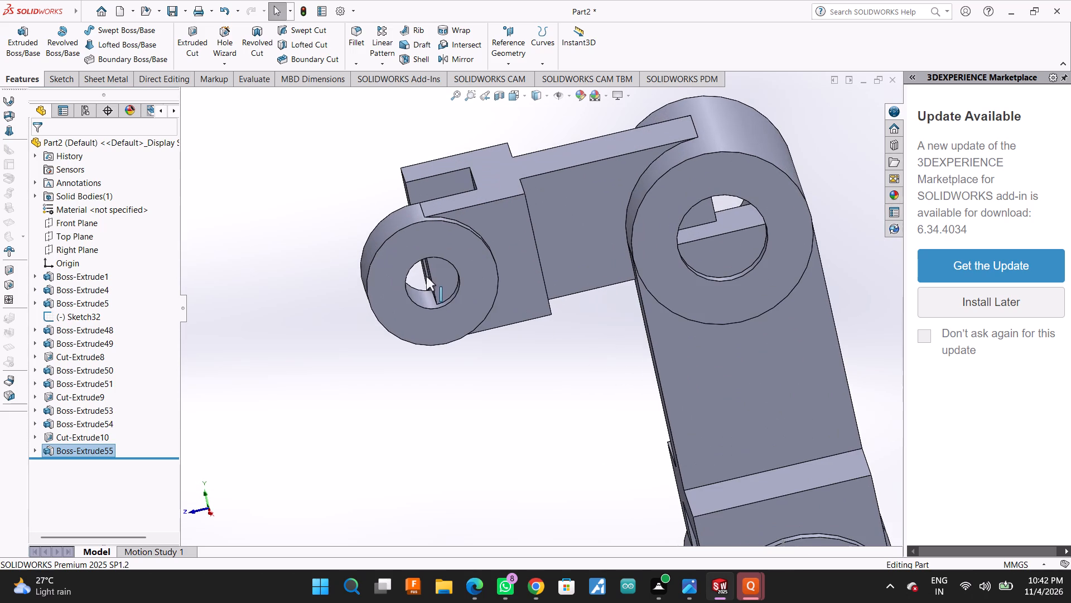
pyautogui.click(432, 277)
pyautogui.click(437, 279)
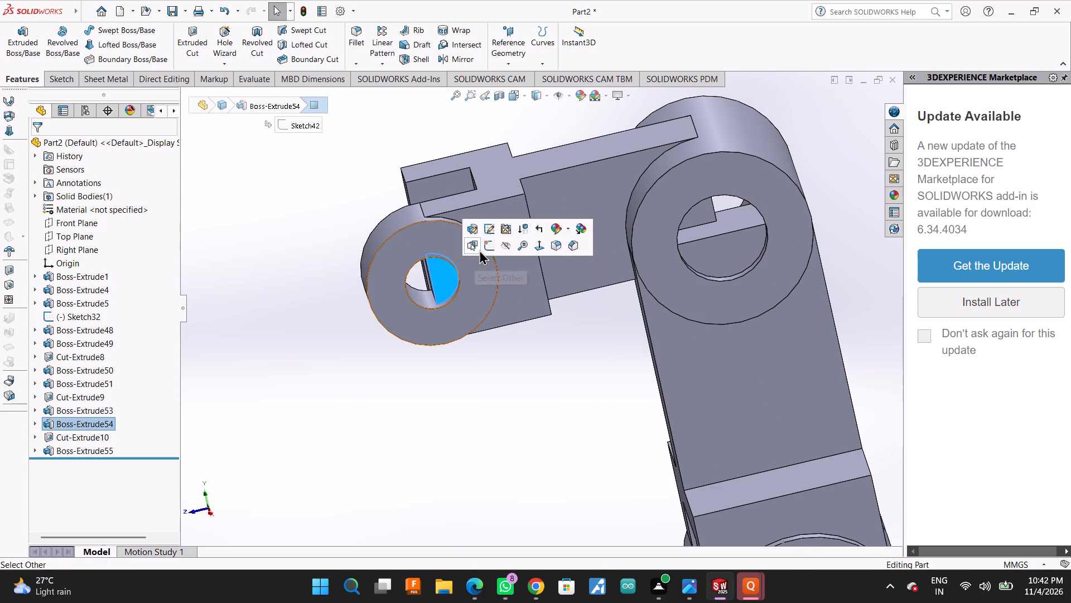
pyautogui.click(484, 248)
pyautogui.scroll(-5, 514, 173)
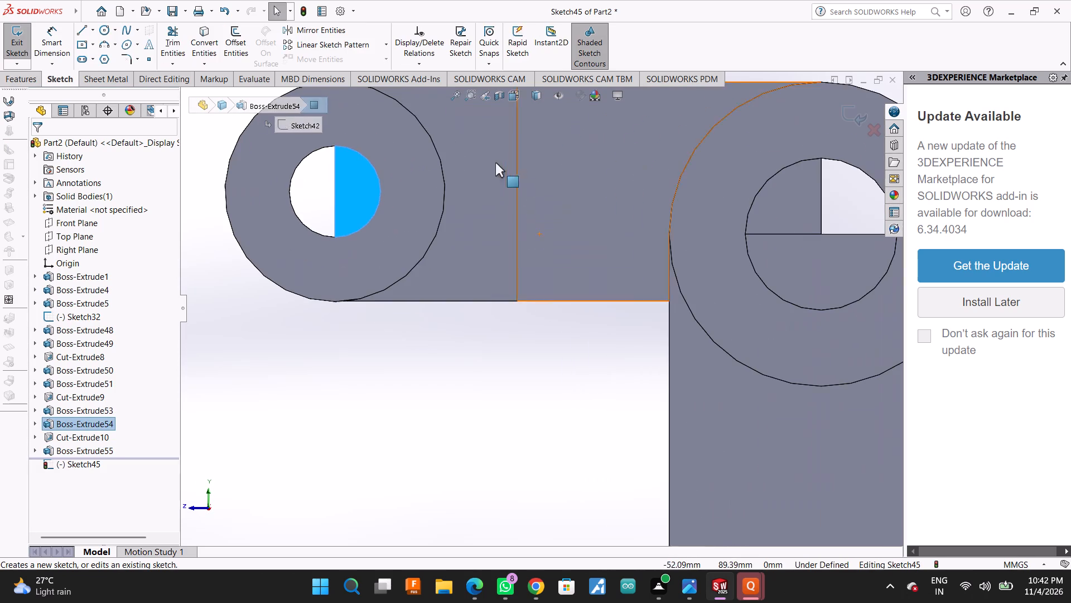
pyautogui.click(100, 30)
pyautogui.scroll(-3, 353, 211)
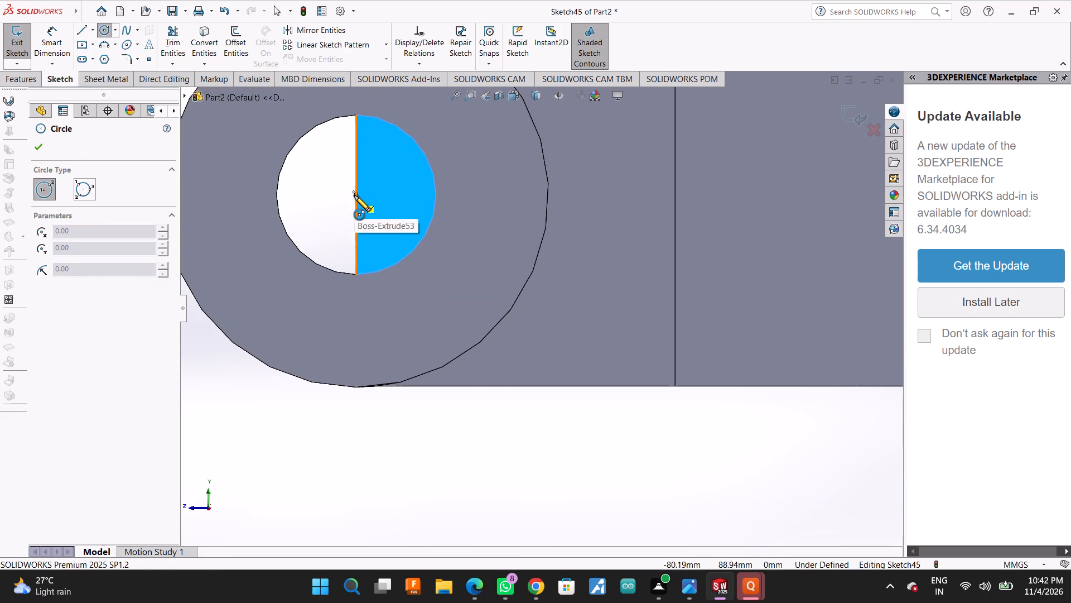
pyautogui.click(354, 195)
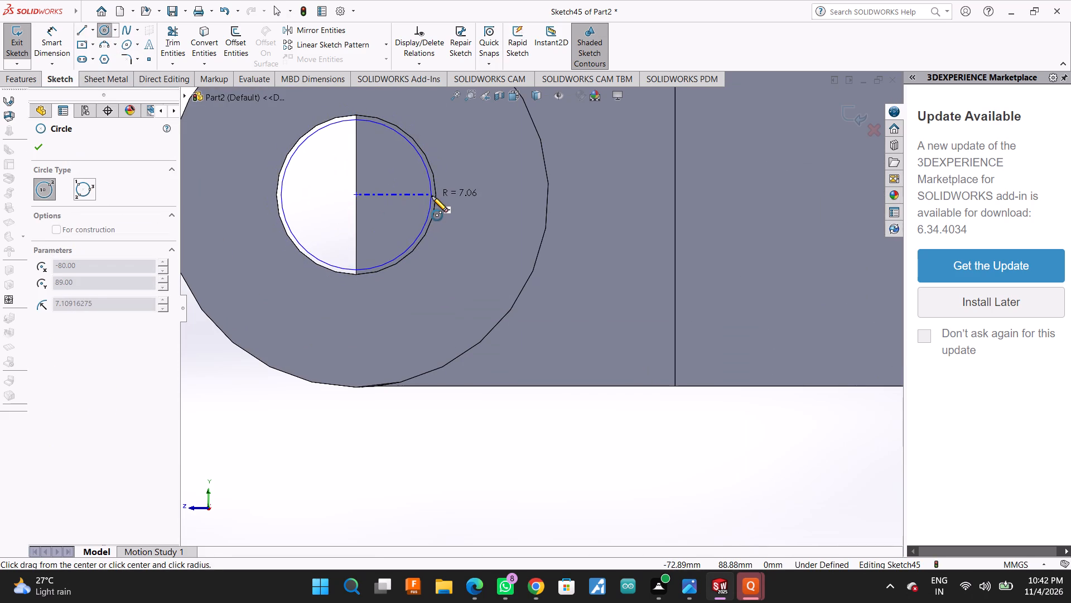
pyautogui.click(434, 199)
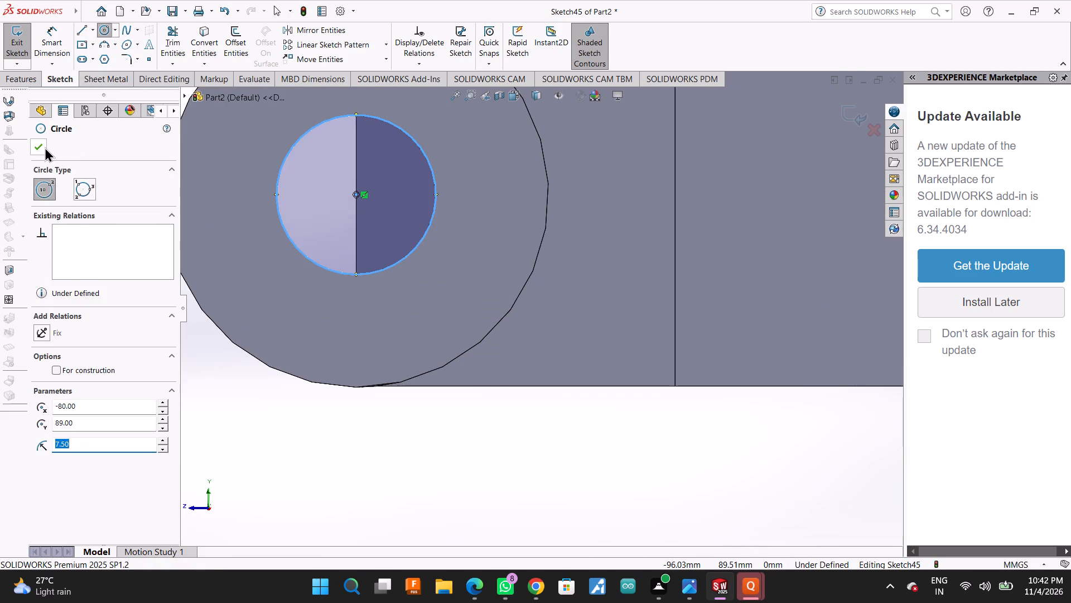
pyautogui.click(45, 147)
# Cut the circle through the prong with an Extruded Cut at a blind depth of 12 mm.
pyautogui.click(24, 86)
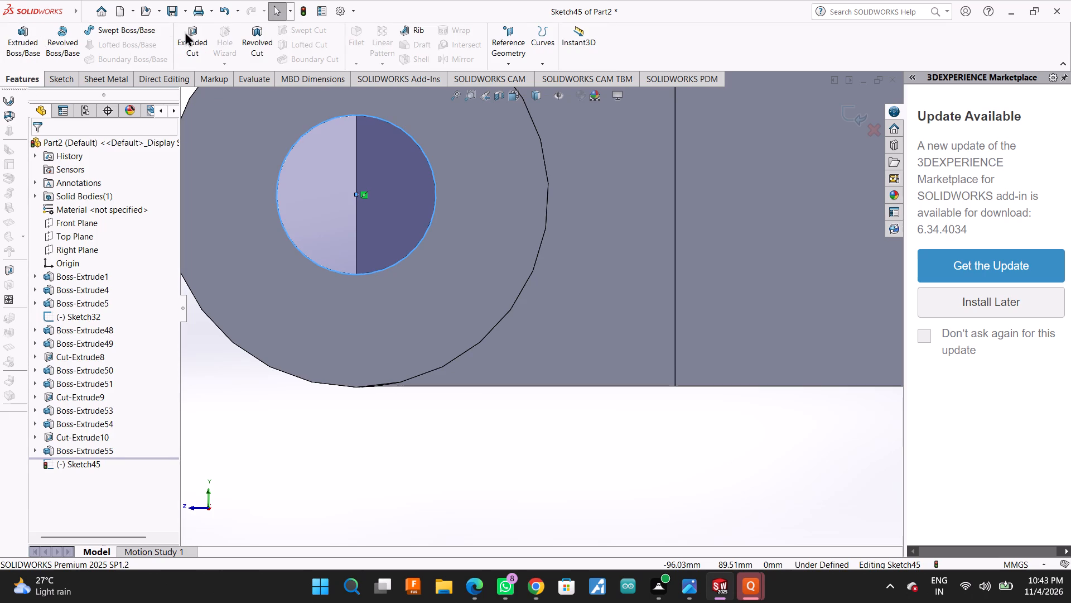
pyautogui.click(187, 31)
pyautogui.scroll(3, 354, 245)
pyautogui.scroll(3, 436, 262)
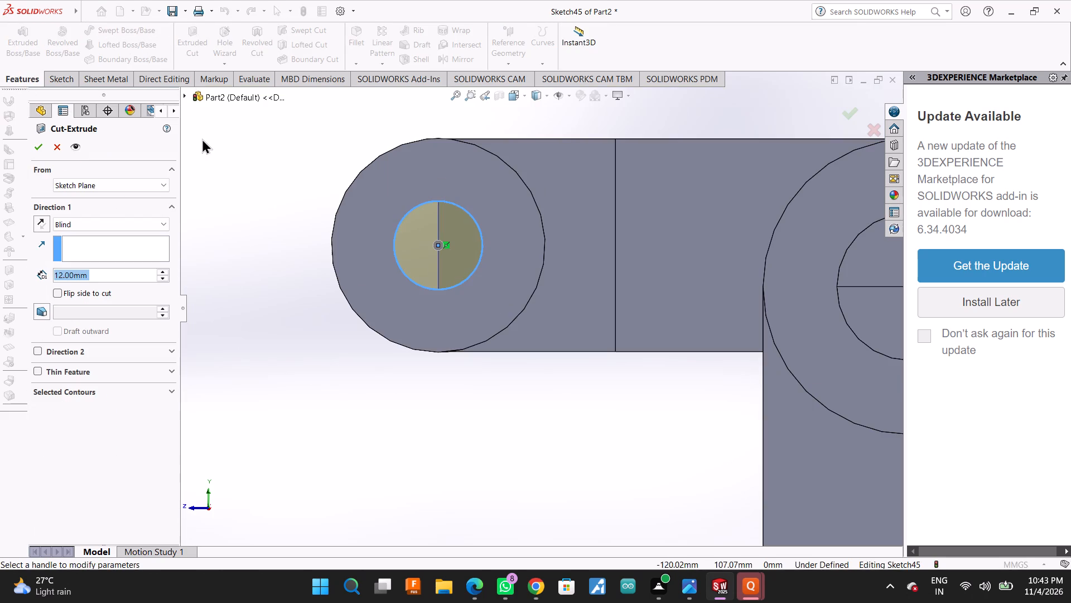
pyautogui.moveTo(206, 139); pyautogui.dragTo(297, 190, button='middle')
pyautogui.scroll(3, 292, 194)
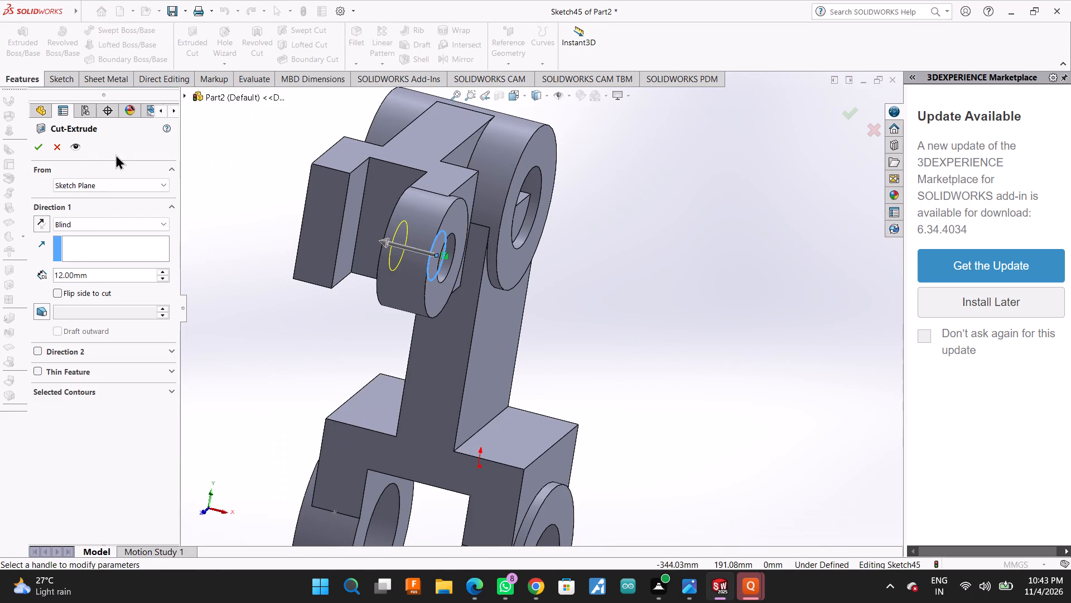
pyautogui.click(40, 146)
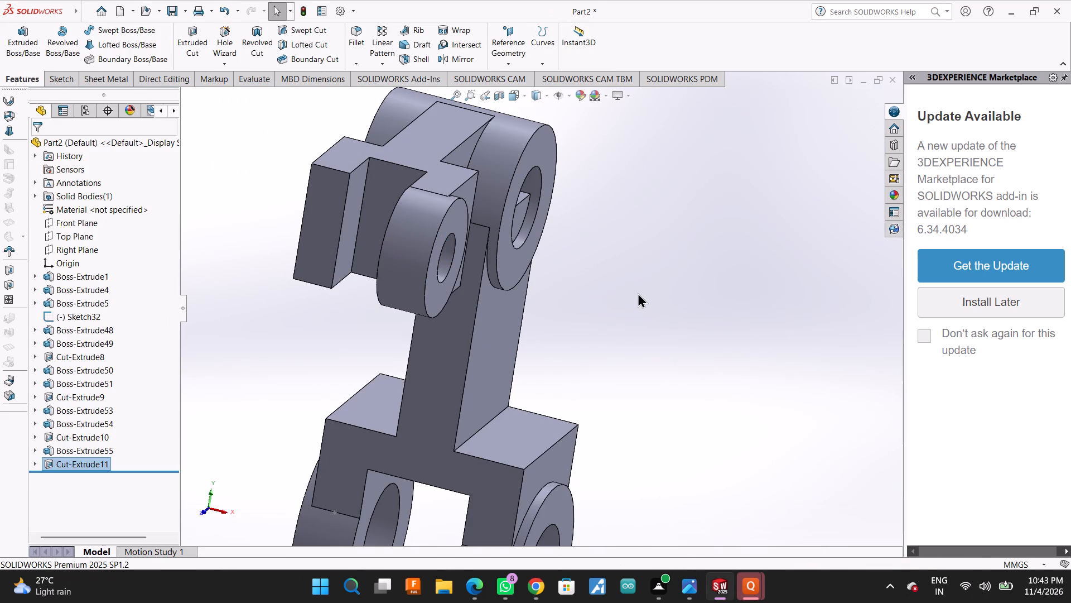
# On the opposite prong's outer side face, sketch concentric circles of 18 mm and 7.5 mm radius, centred on the front edge's midpoint.
pyautogui.moveTo(638, 293); pyautogui.dragTo(639, 280, button='middle')
pyautogui.scroll(2, 688, 280)
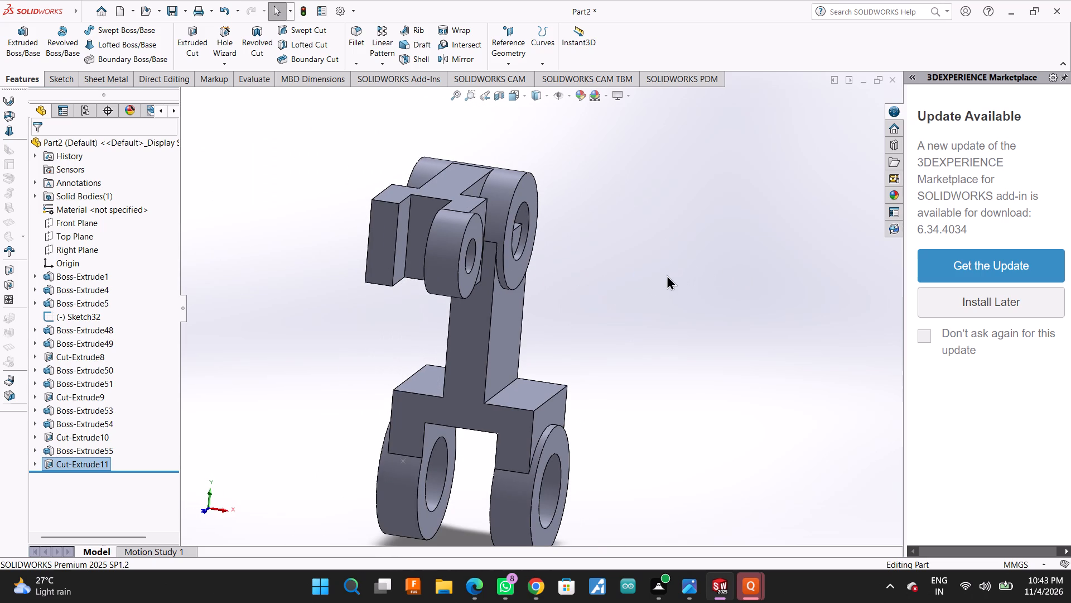
pyautogui.moveTo(655, 277); pyautogui.dragTo(774, 289, button='middle')
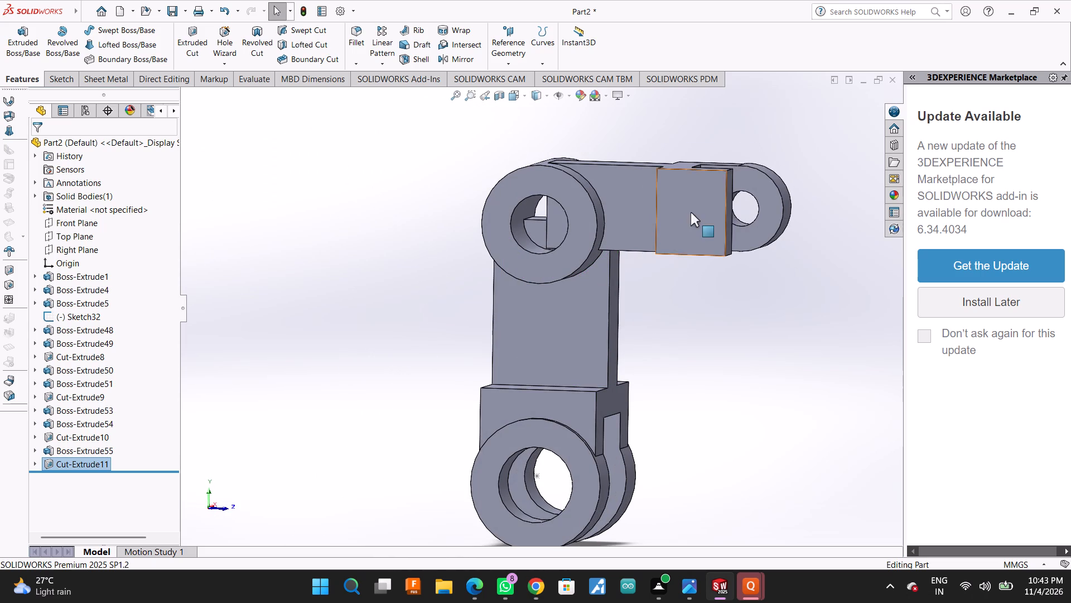
pyautogui.click(691, 212)
pyautogui.click(745, 180)
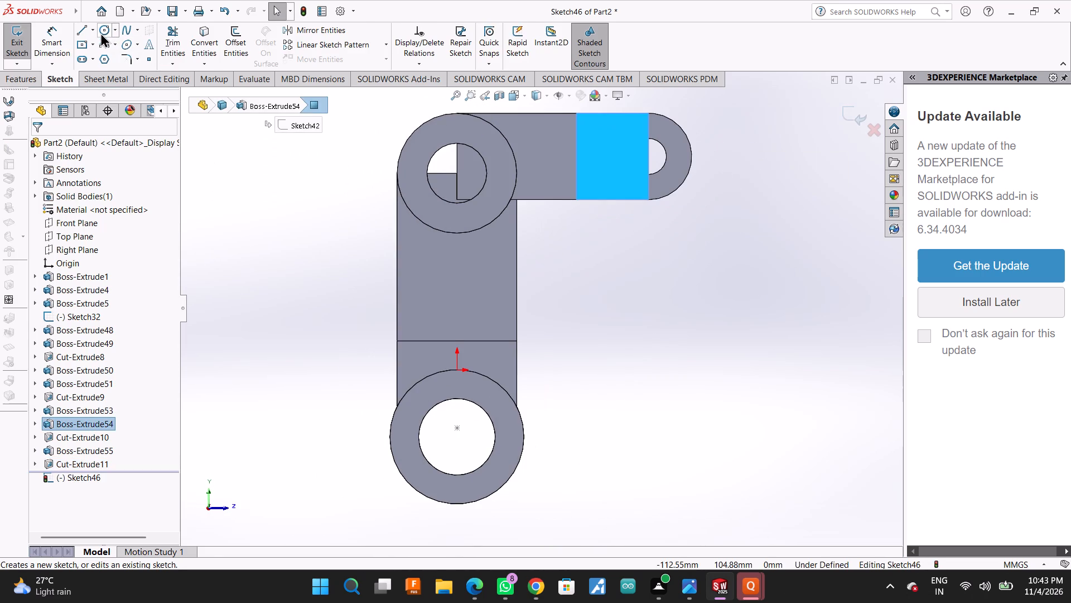
pyautogui.click(100, 30)
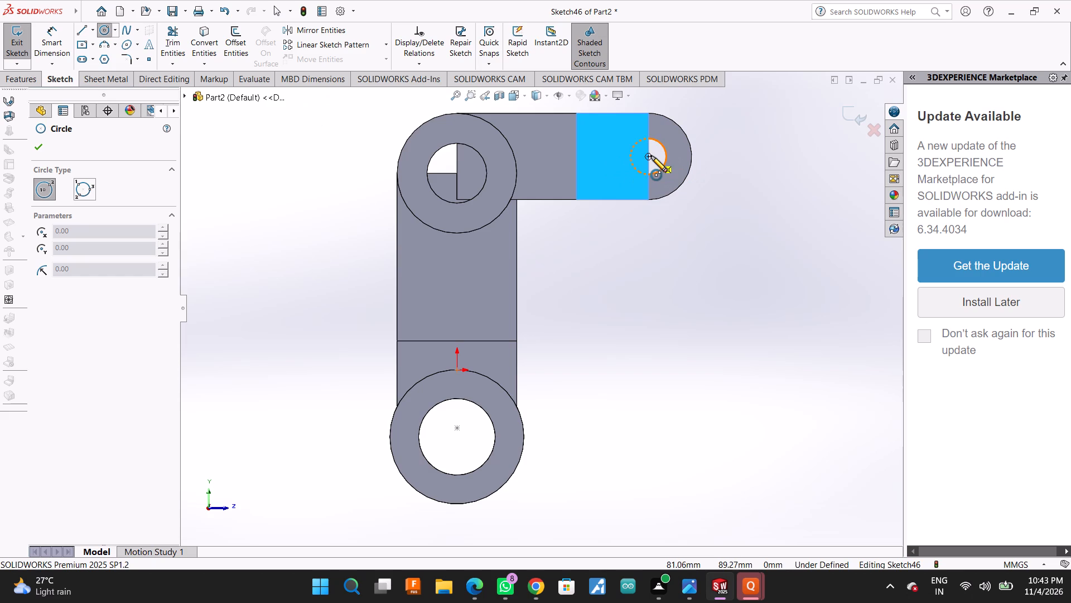
pyautogui.click(649, 156)
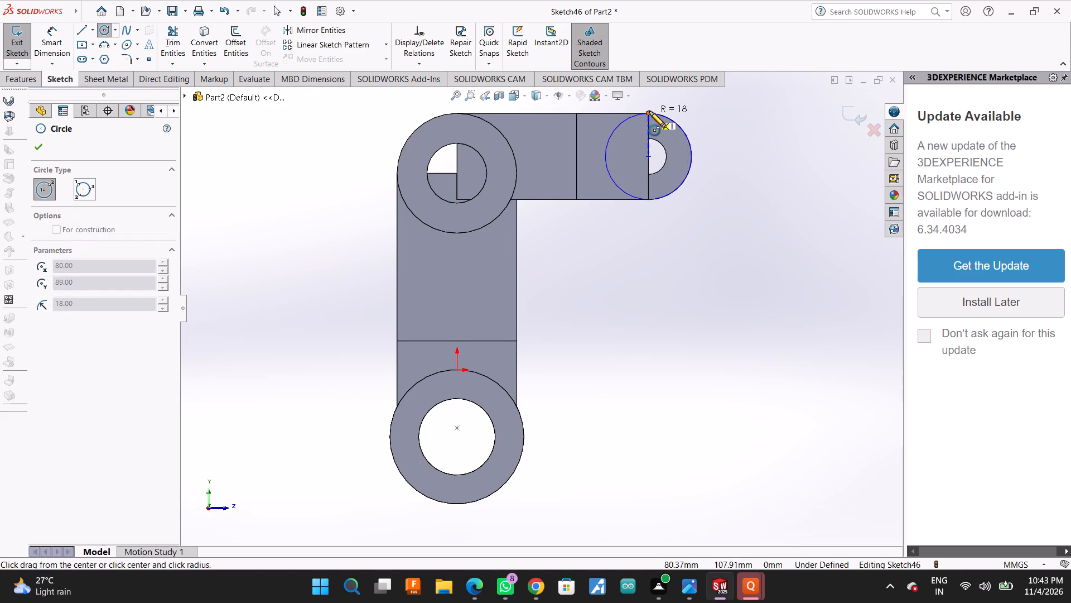
pyautogui.click(649, 111)
pyautogui.click(646, 157)
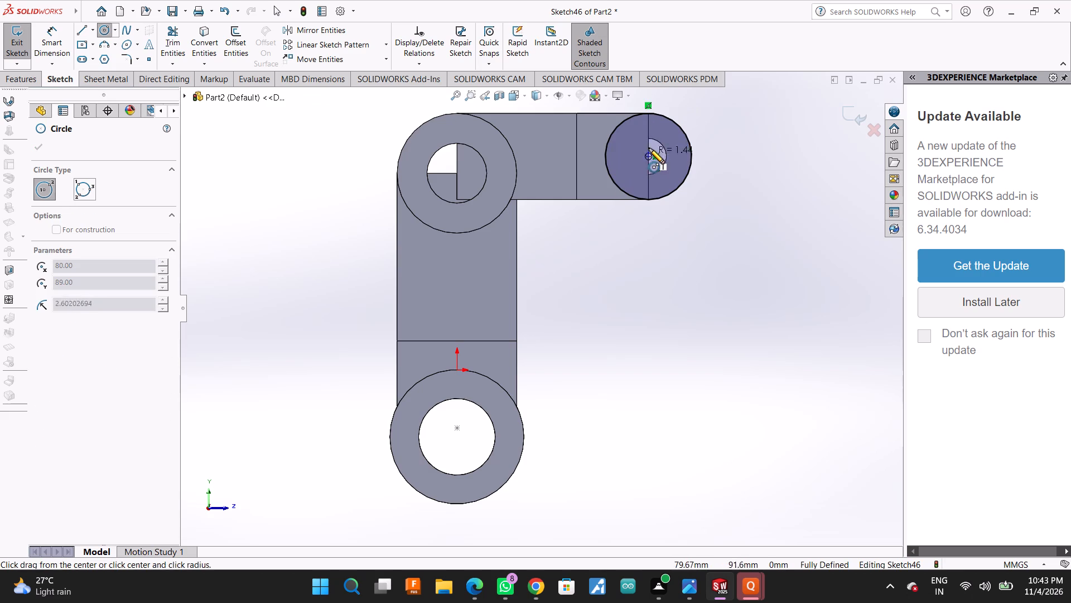
pyautogui.click(653, 139)
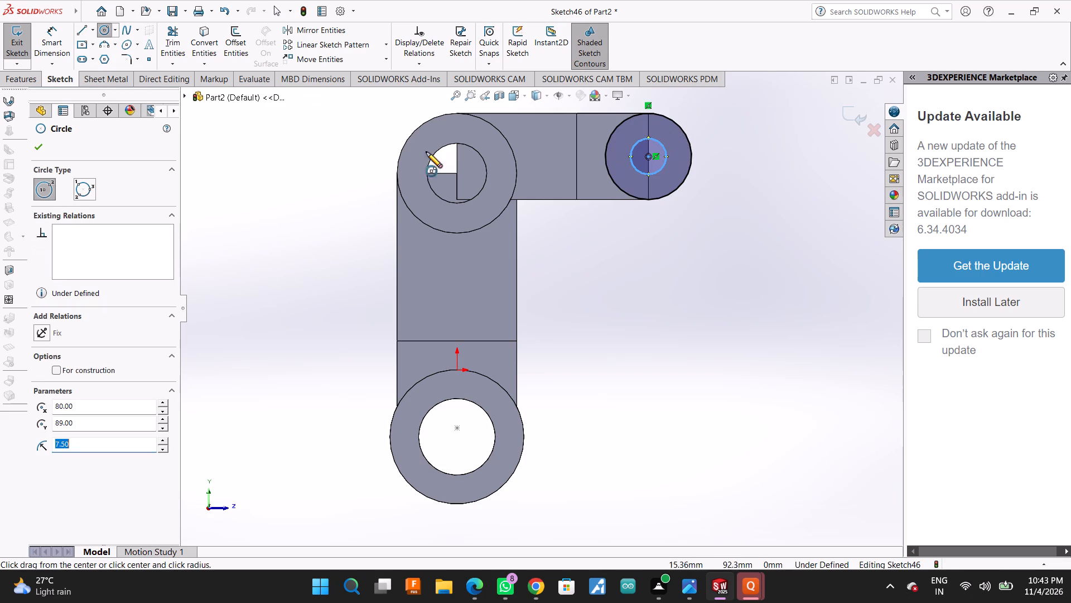
pyautogui.click(44, 144)
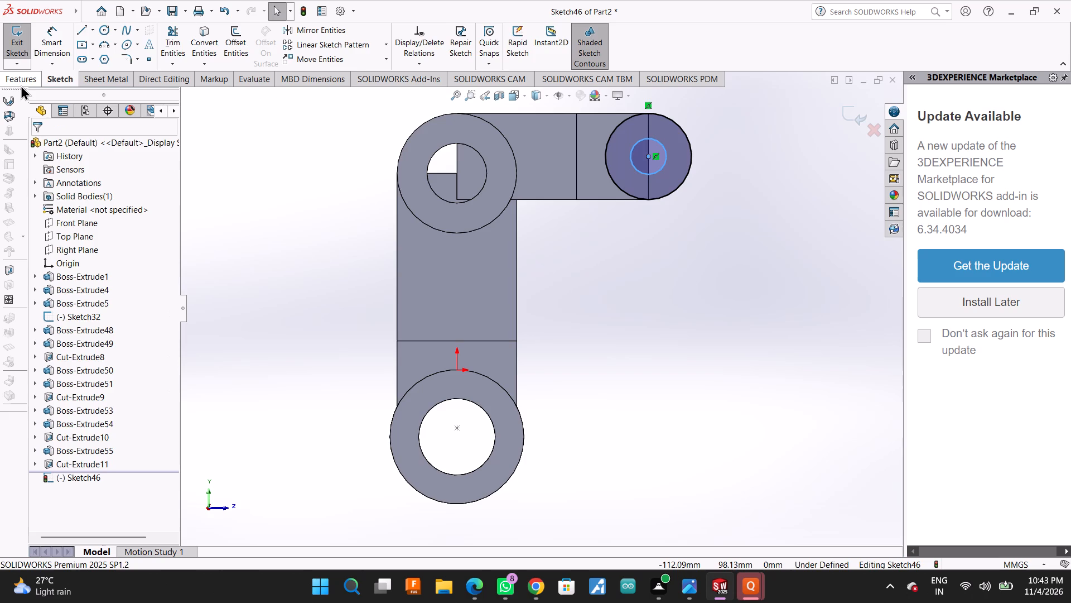
# Extrude the ring profile as a merged boss, 12 mm inward through the prong and 3 mm outward in the second direction.
pyautogui.click(21, 85)
pyautogui.click(23, 40)
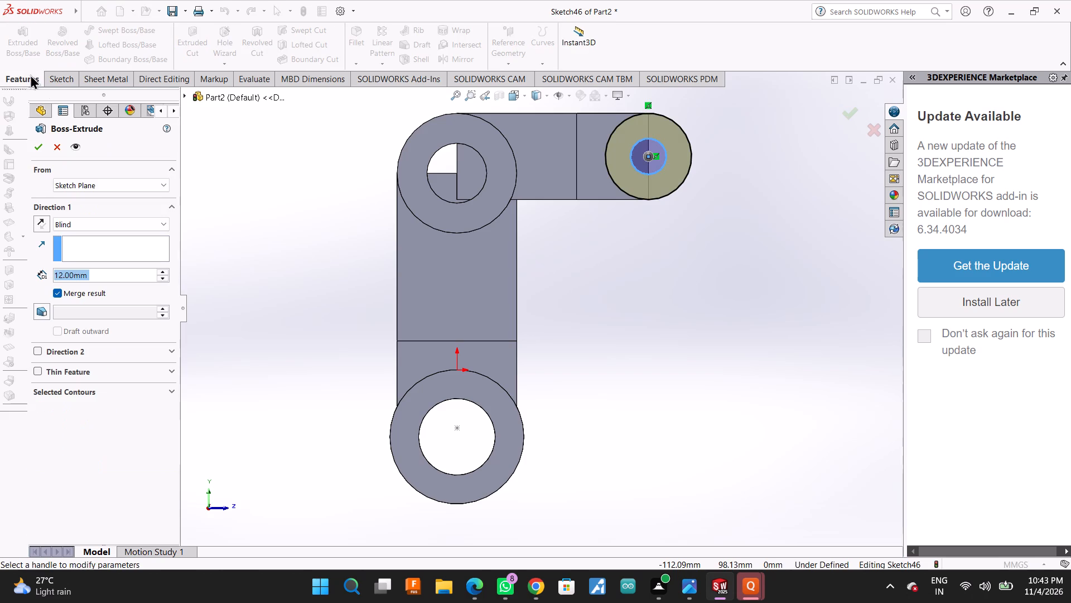
pyautogui.click(59, 143)
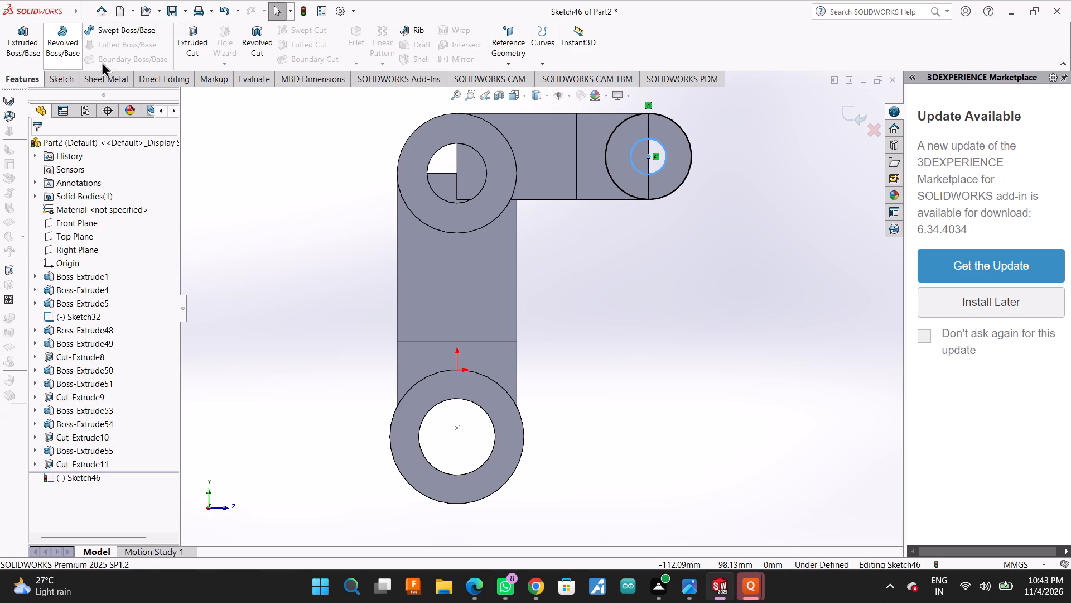
pyautogui.click(26, 38)
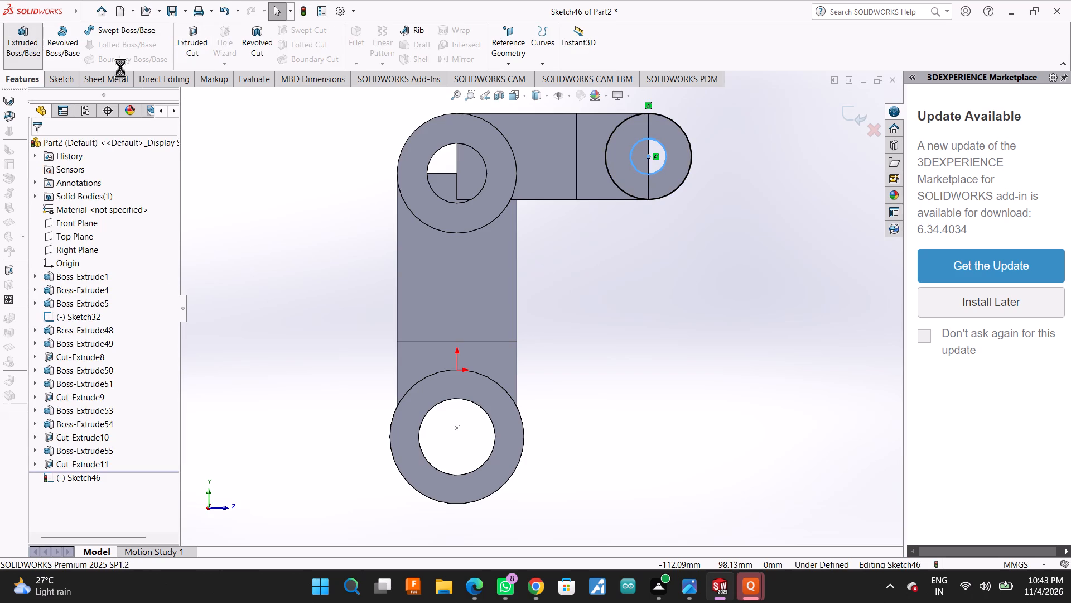
pyautogui.scroll(2, 630, 261)
pyautogui.moveTo(710, 199); pyautogui.dragTo(683, 212, button='middle')
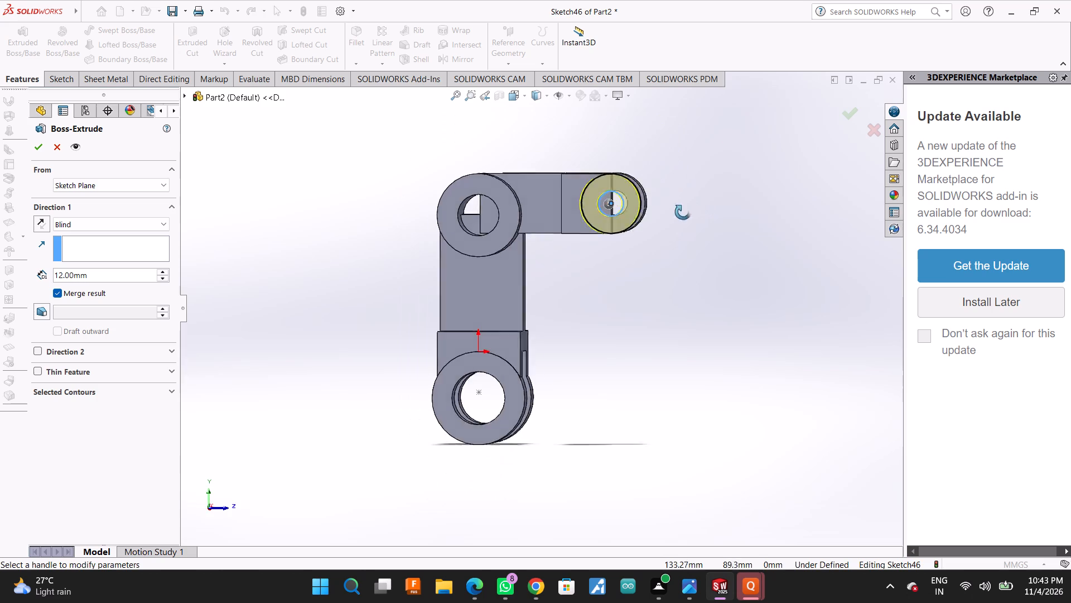
pyautogui.moveTo(683, 212); pyautogui.dragTo(648, 255, button='middle')
pyautogui.scroll(-2, 648, 245)
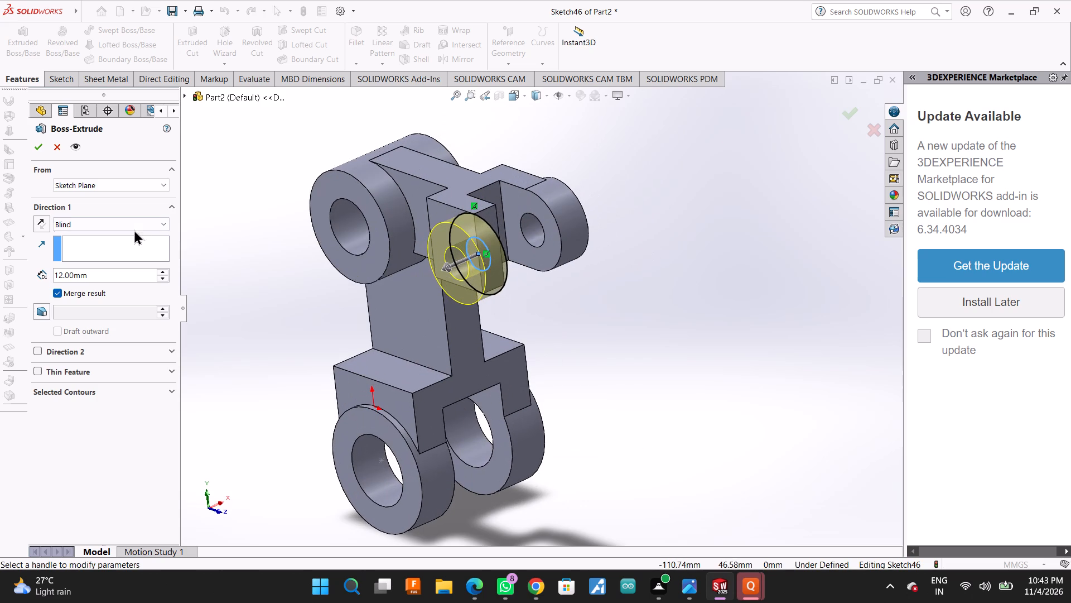
pyautogui.click(36, 222)
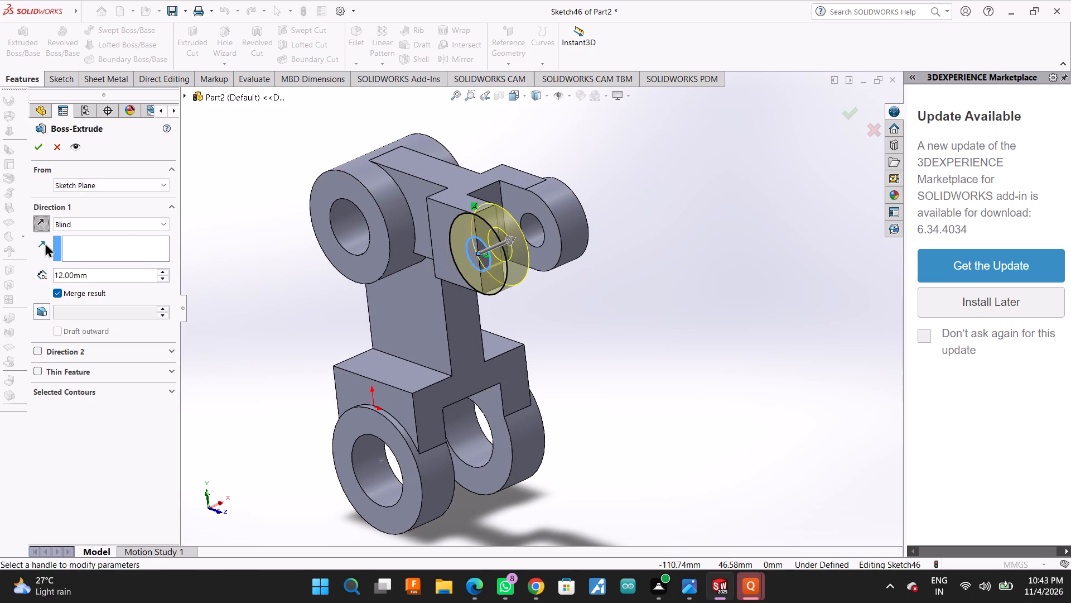
pyautogui.click(35, 353)
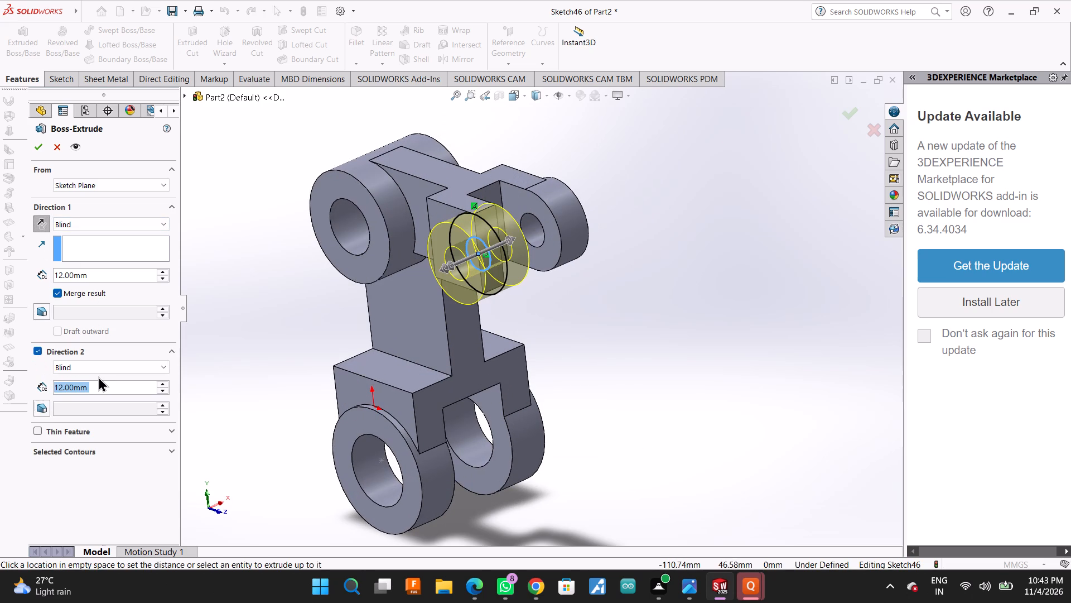
pyautogui.press('3')
pyautogui.press('Return')
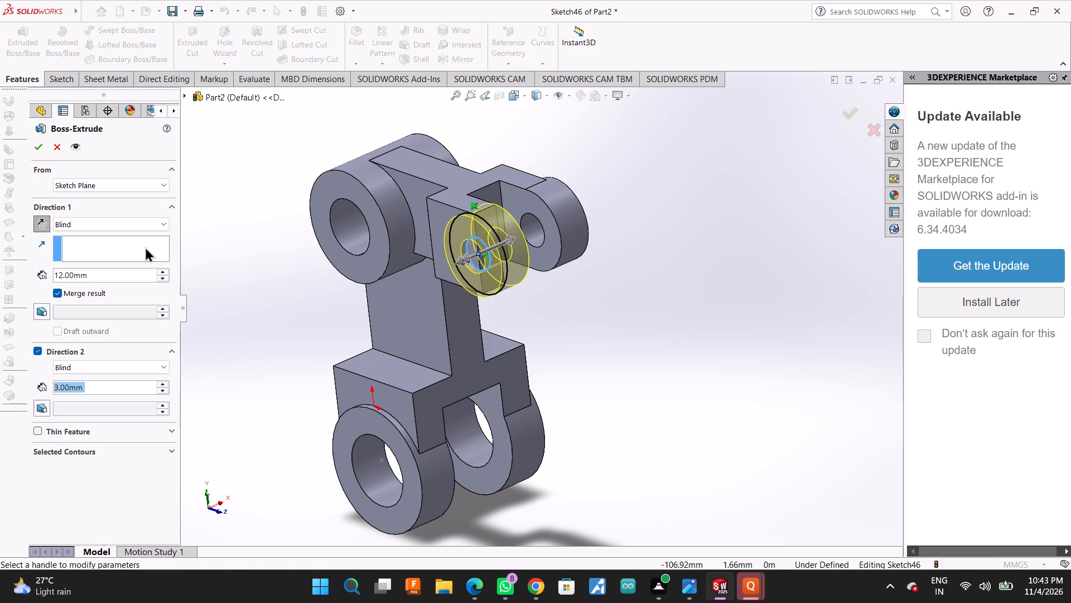
pyautogui.click(42, 151)
# On the prong face showing inside the new boss's hole, sketch a 7.5 mm radius circle centred on and matching the hole.
pyautogui.scroll(-2, 517, 270)
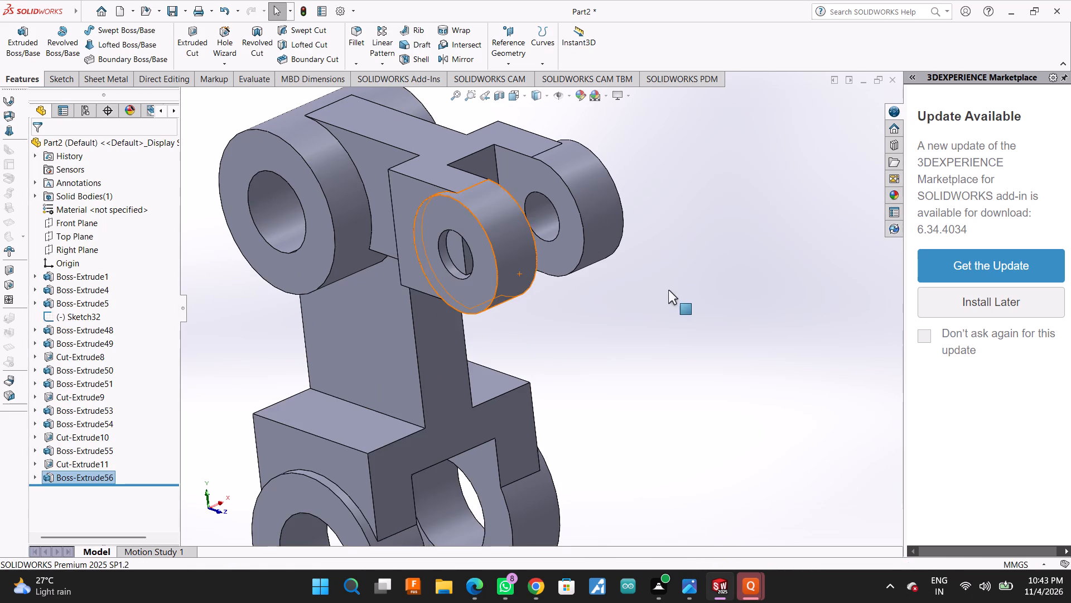
pyautogui.moveTo(660, 311); pyautogui.dragTo(705, 272, button='middle')
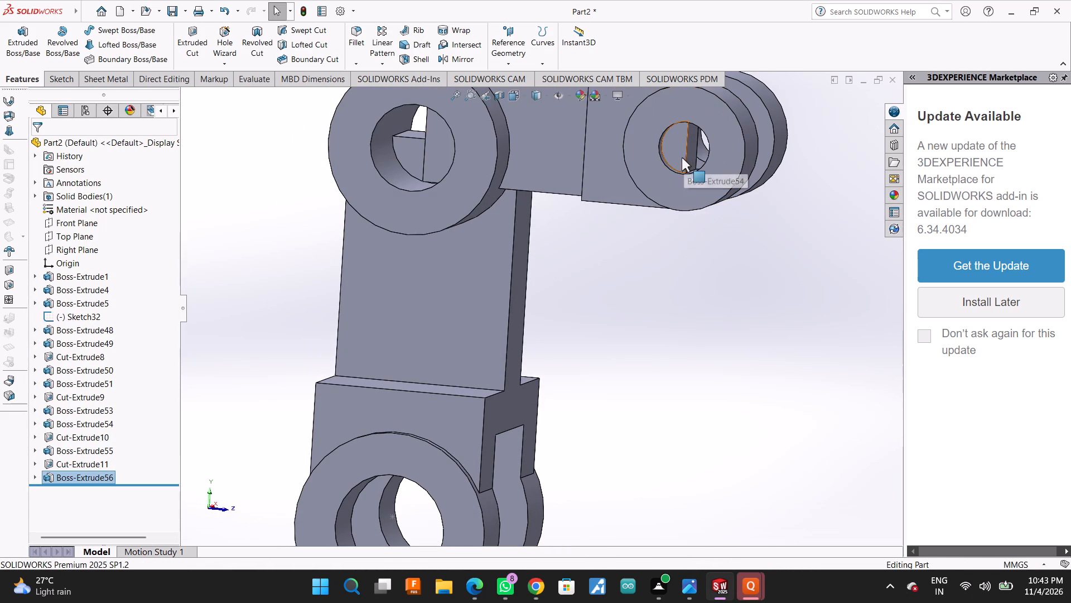
pyautogui.click(682, 157)
pyautogui.click(729, 130)
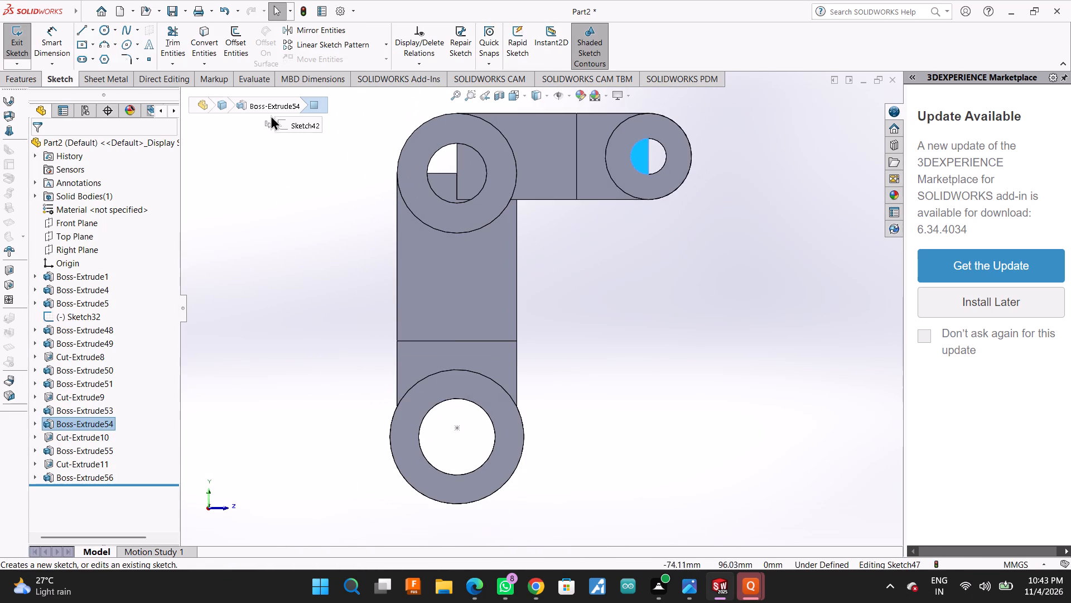
pyautogui.click(102, 28)
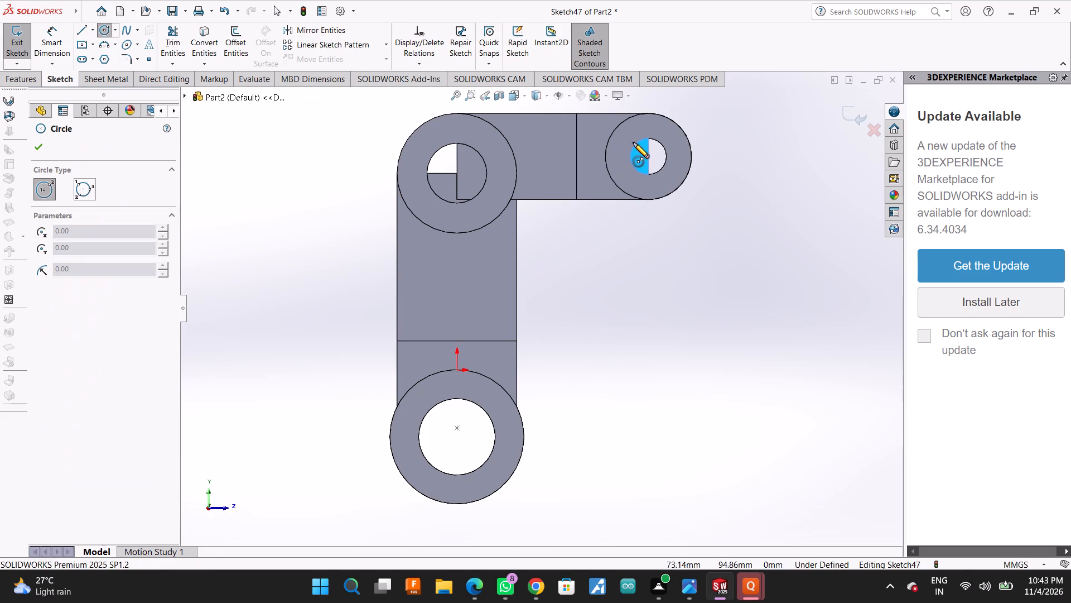
pyautogui.scroll(-4, 650, 143)
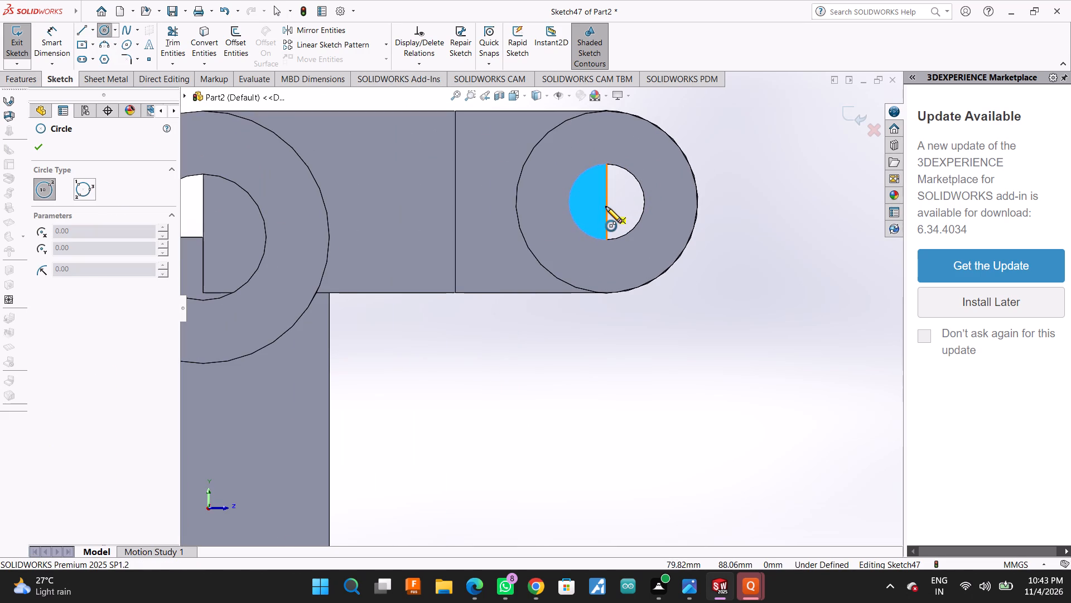
pyautogui.click(606, 205)
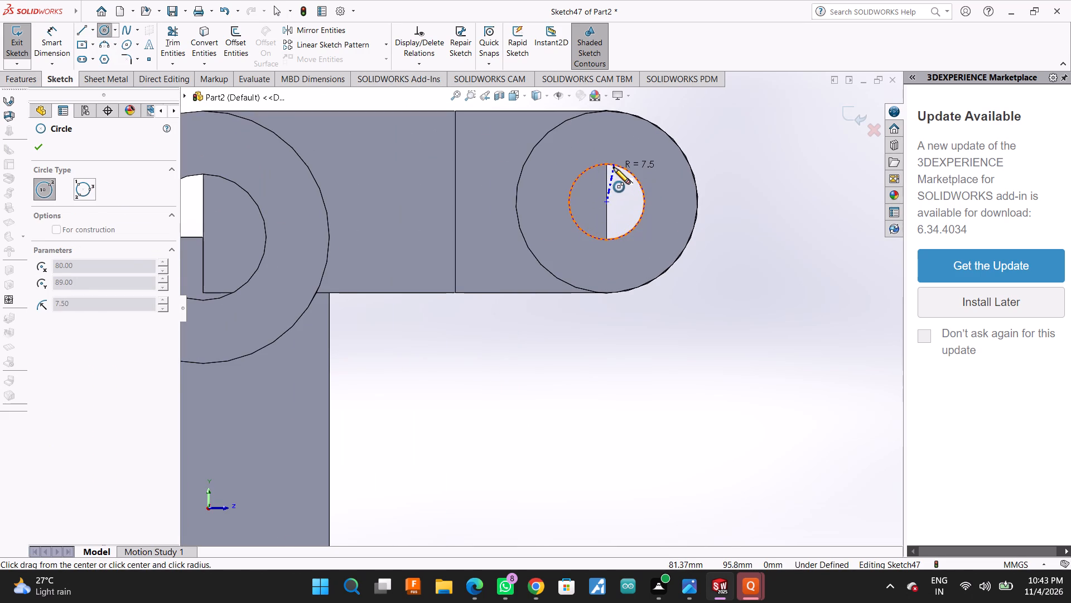
pyautogui.click(614, 167)
pyautogui.click(45, 146)
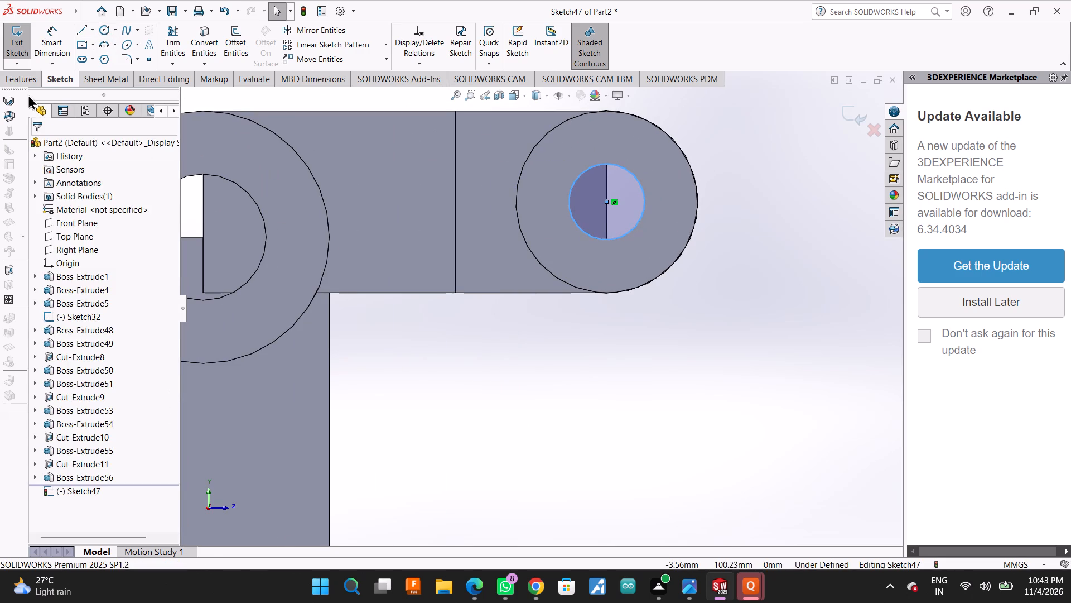
# Cut the circle through the prong with an Extruded Cut at a blind depth of 12 mm.
pyautogui.click(23, 82)
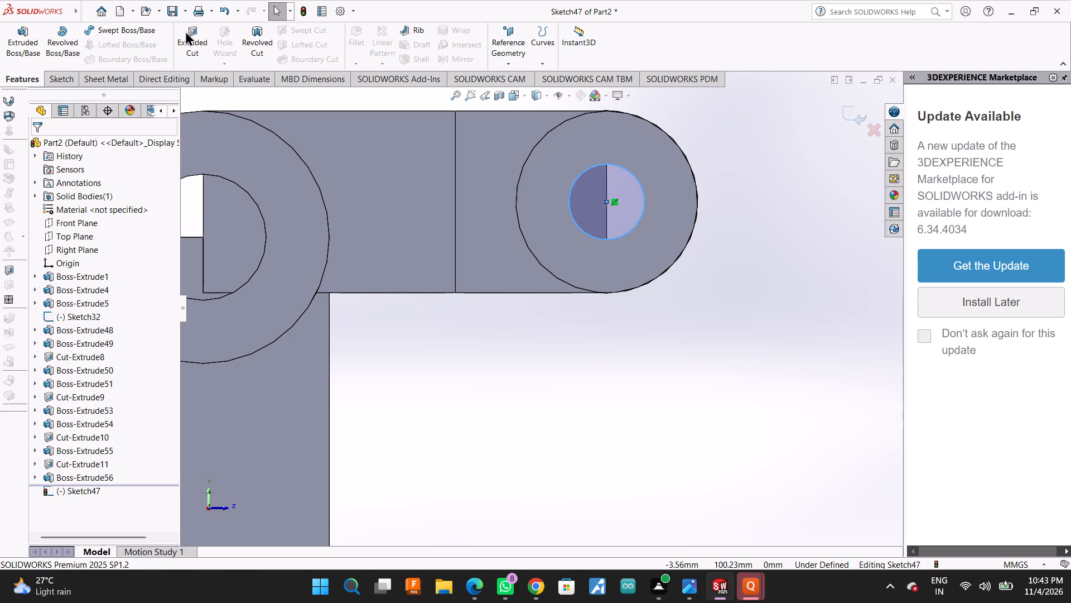
pyautogui.click(185, 31)
pyautogui.scroll(3, 602, 267)
pyautogui.moveTo(678, 200); pyautogui.dragTo(649, 256, button='middle')
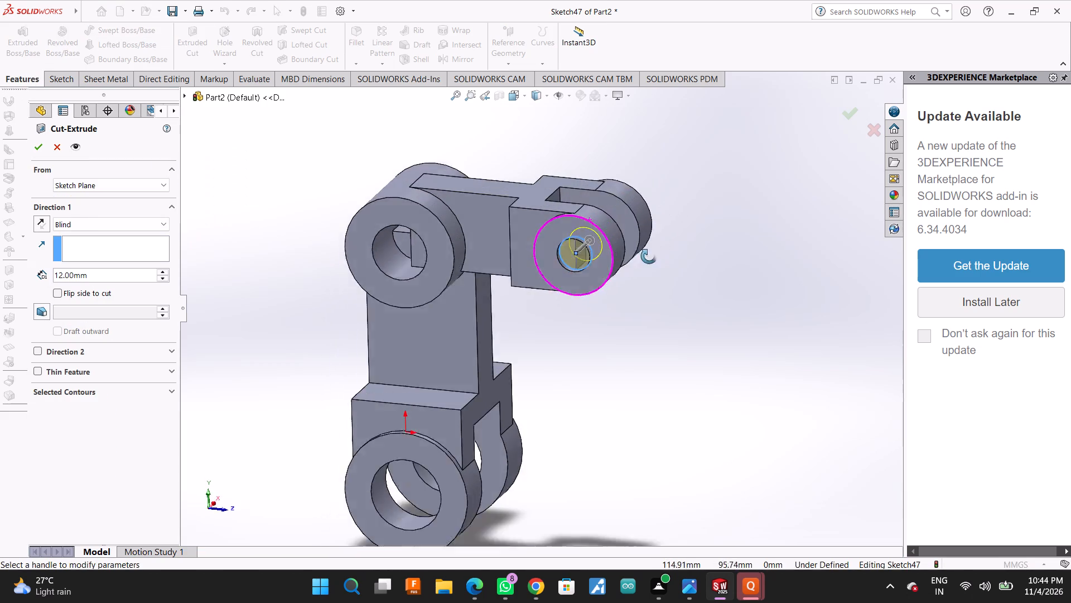
pyautogui.moveTo(649, 256); pyautogui.dragTo(640, 288, button='middle')
pyautogui.scroll(-4, 694, 226)
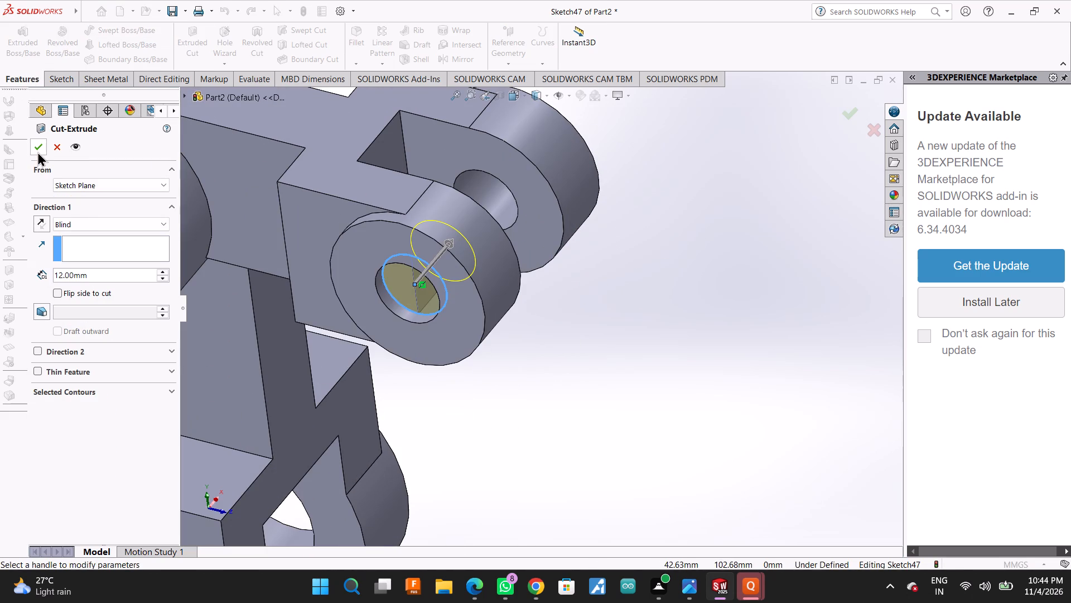
pyautogui.click(37, 151)
# On the end face of the large cylindrical boss at the arm's corner, sketch a 12.5 mm radius circle matching its bore.
pyautogui.moveTo(553, 405); pyautogui.dragTo(581, 339, button='middle')
pyautogui.scroll(2, 590, 344)
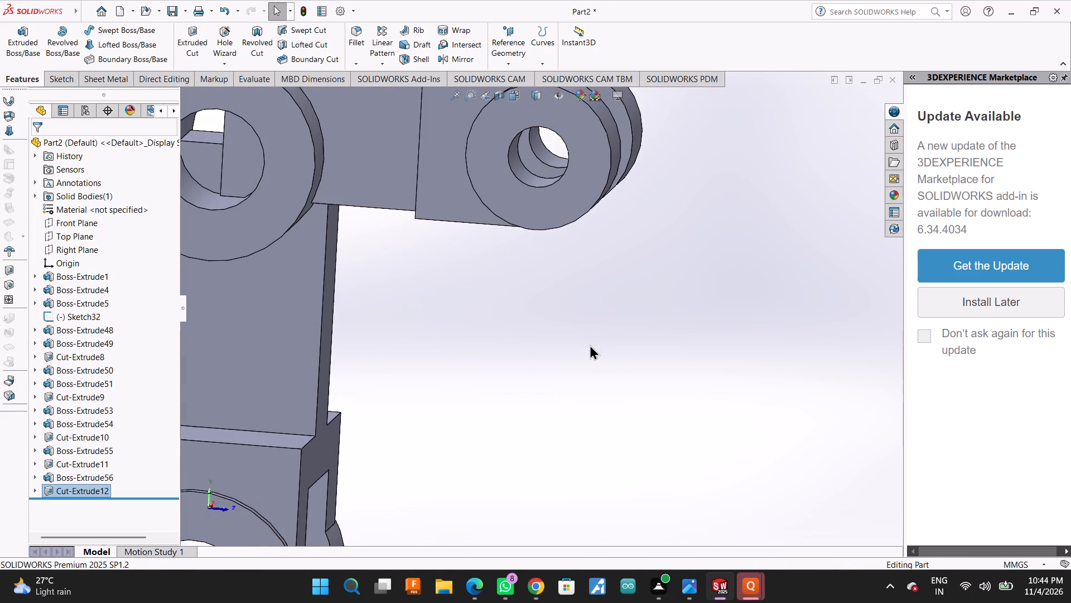
pyautogui.scroll(4, 590, 344)
pyautogui.moveTo(590, 345); pyautogui.dragTo(615, 347, button='middle')
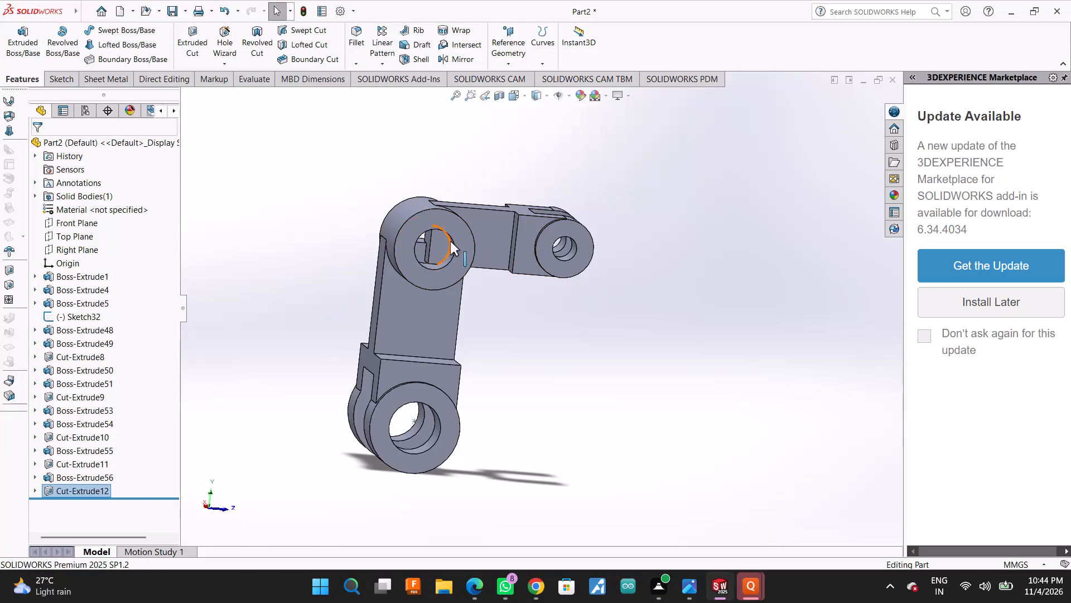
pyautogui.click(456, 240)
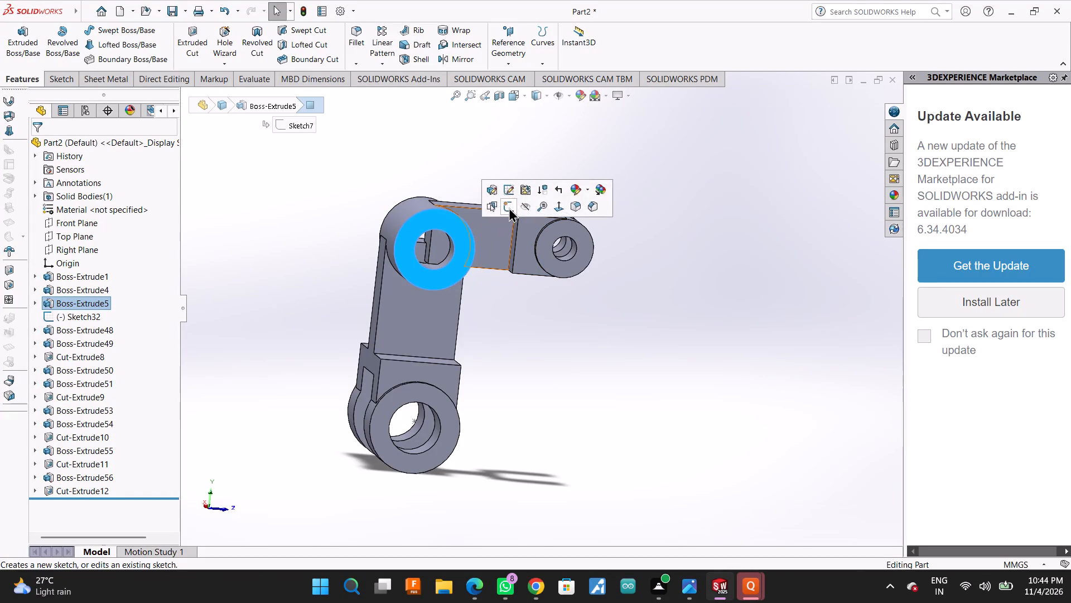
pyautogui.click(509, 207)
pyautogui.click(98, 31)
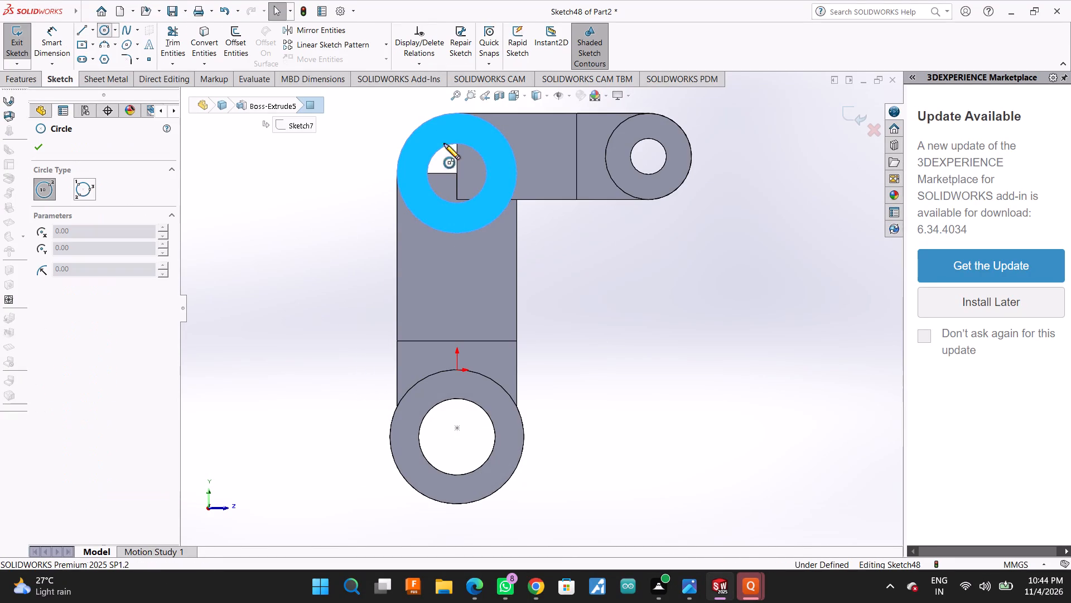
pyautogui.scroll(-5, 481, 195)
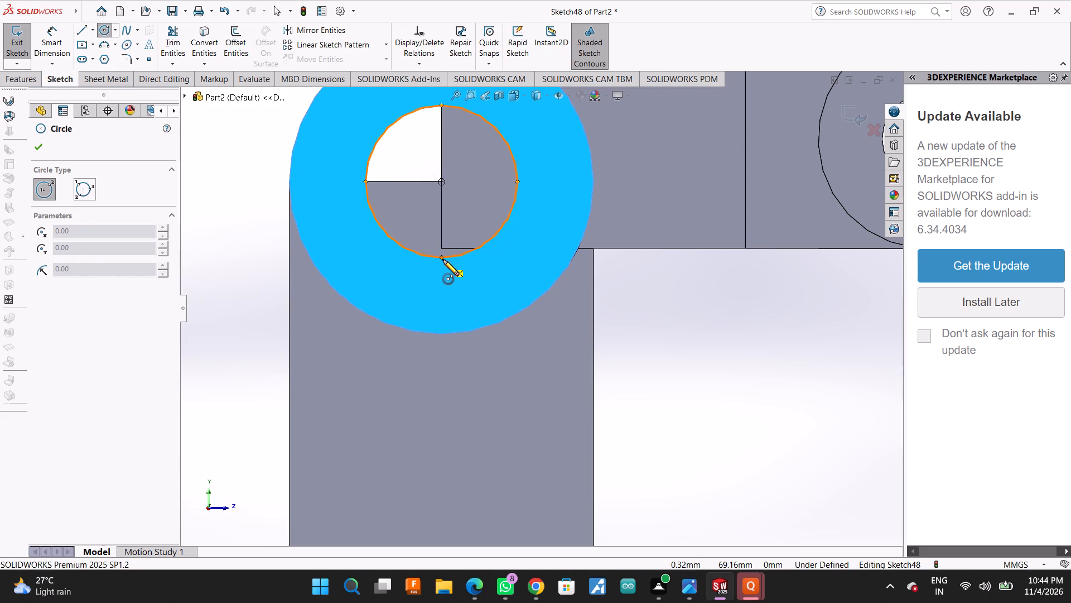
pyautogui.click(440, 181)
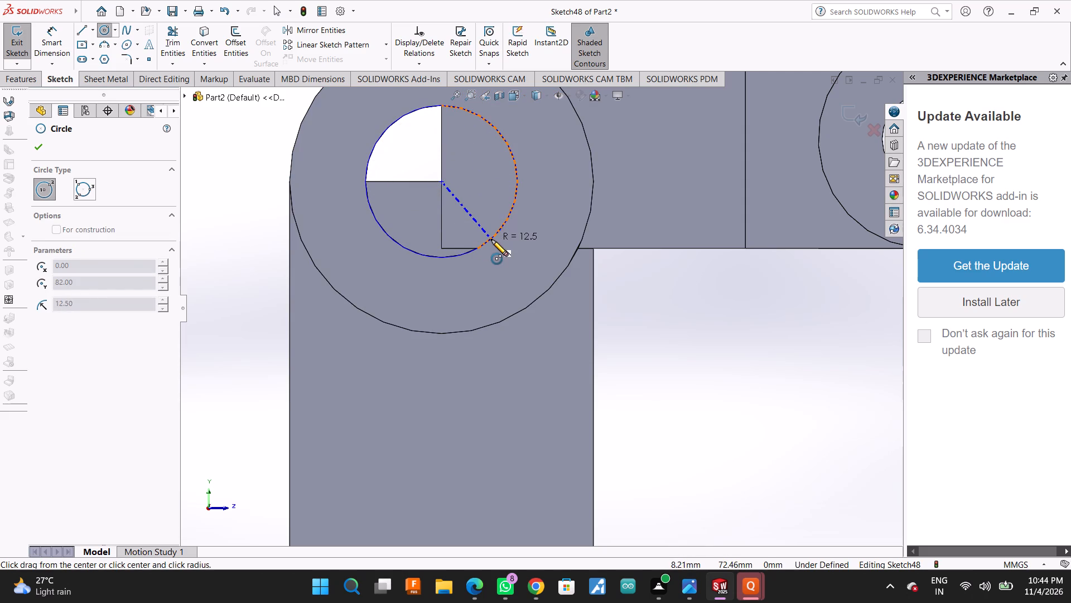
pyautogui.click(491, 240)
pyautogui.click(30, 151)
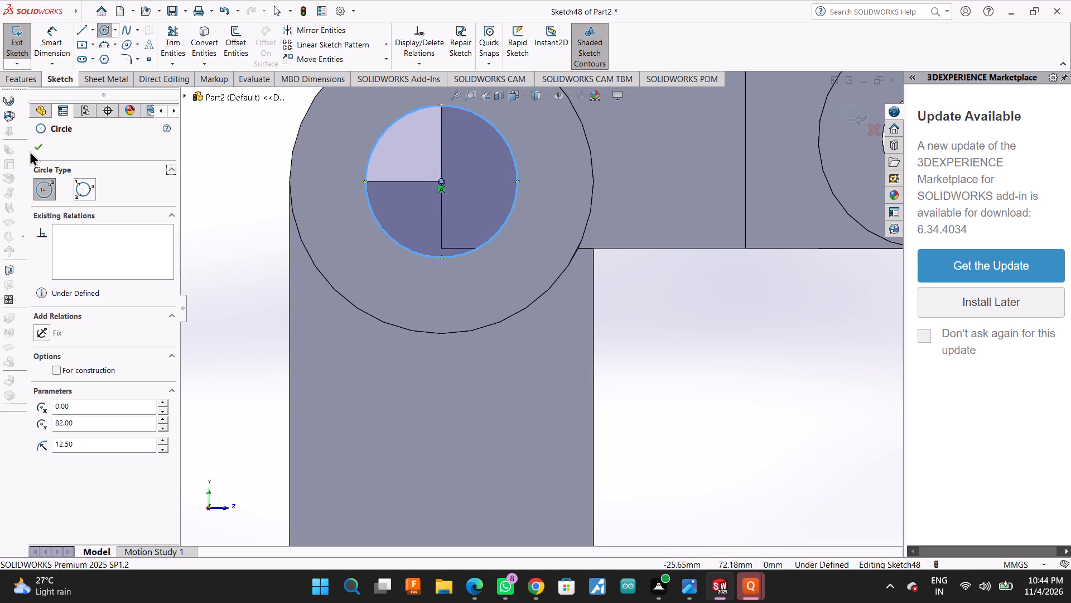
pyautogui.click(31, 150)
# Cut the circle through the whole corner boss with an Extruded Cut at a blind depth of 66 mm.
pyautogui.click(35, 89)
pyautogui.click(35, 83)
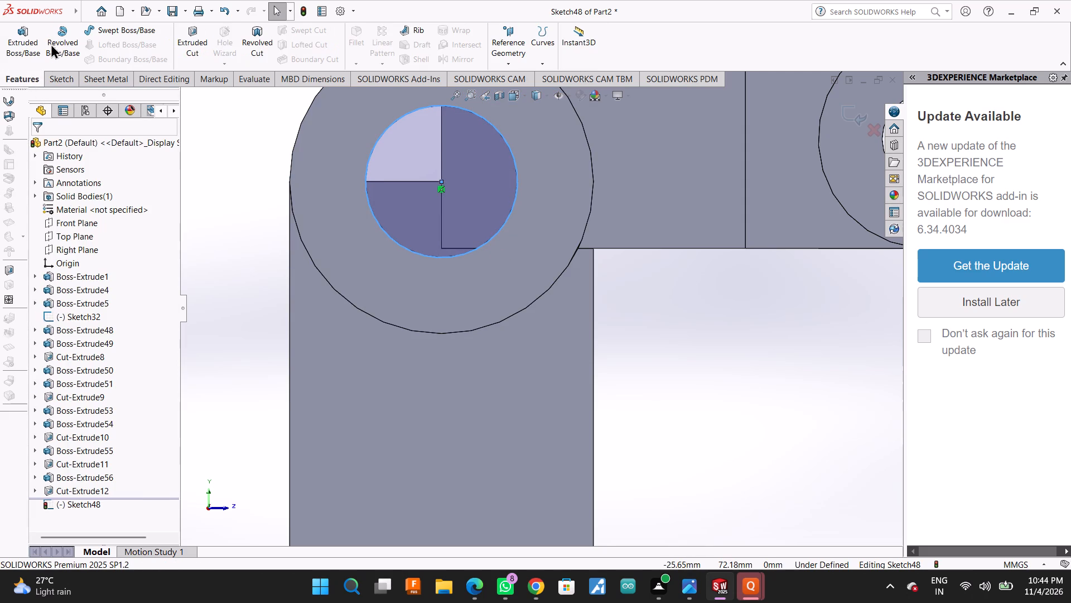
pyautogui.click(180, 34)
pyautogui.scroll(1, 363, 225)
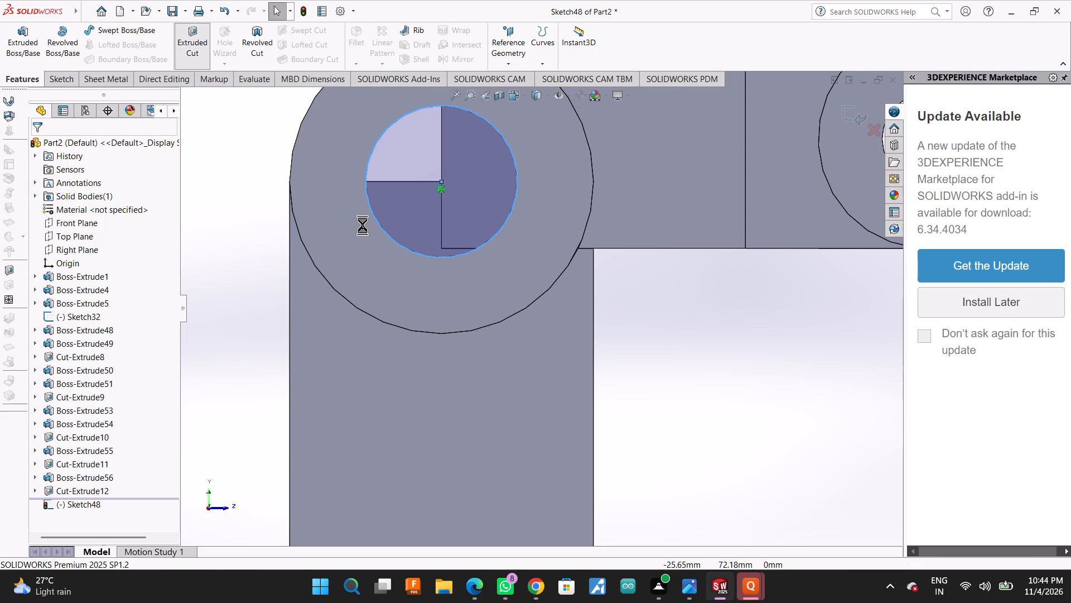
pyautogui.scroll(3, 363, 225)
pyautogui.moveTo(348, 157); pyautogui.dragTo(406, 281, button='middle')
pyautogui.scroll(4, 406, 281)
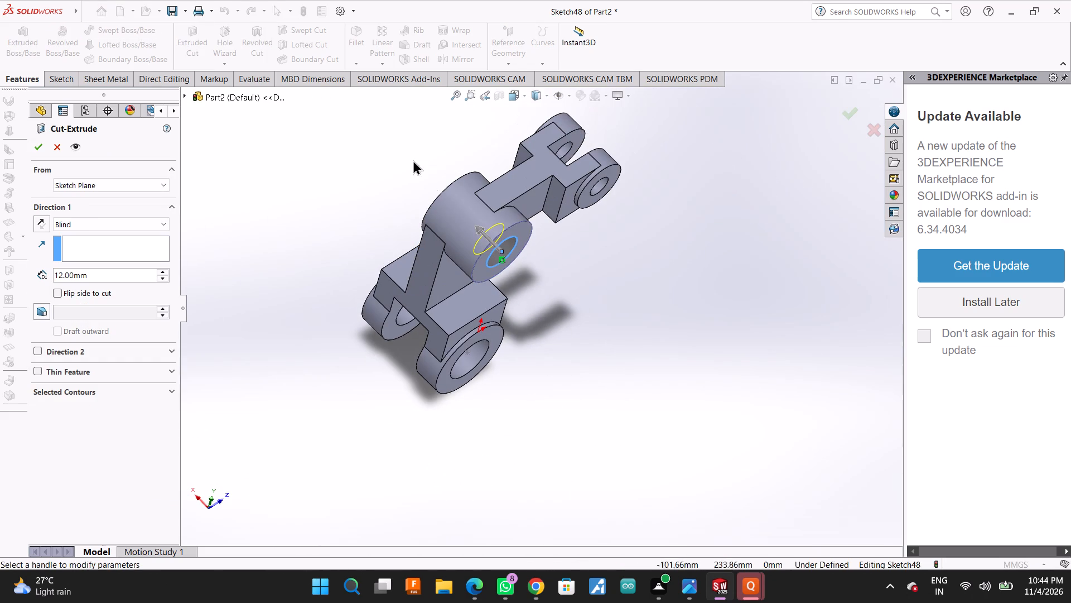
pyautogui.scroll(-4, 351, 184)
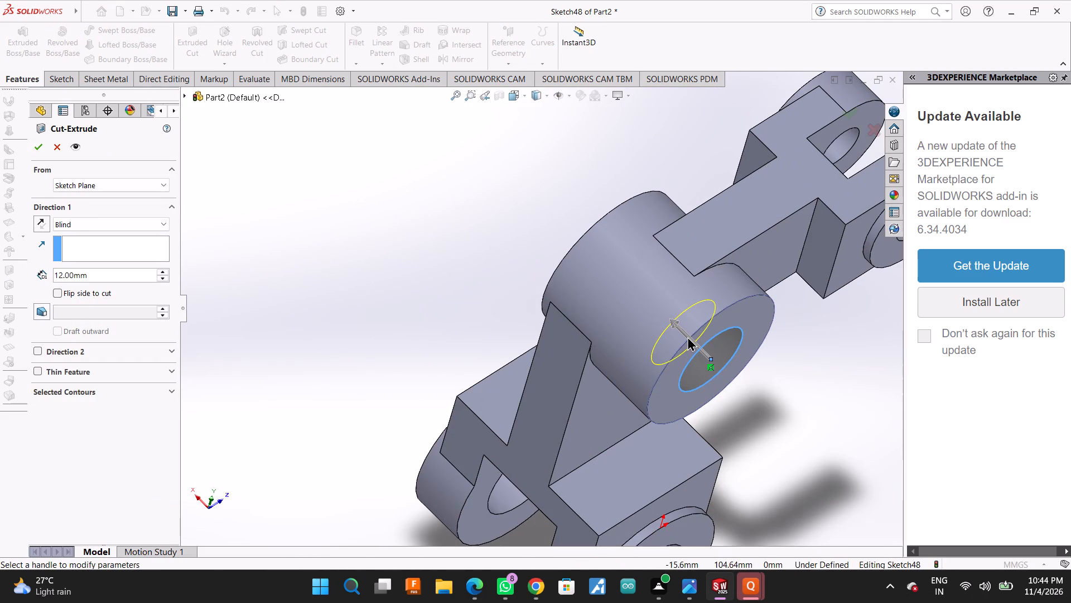
pyautogui.moveTo(687, 336); pyautogui.dragTo(661, 328)
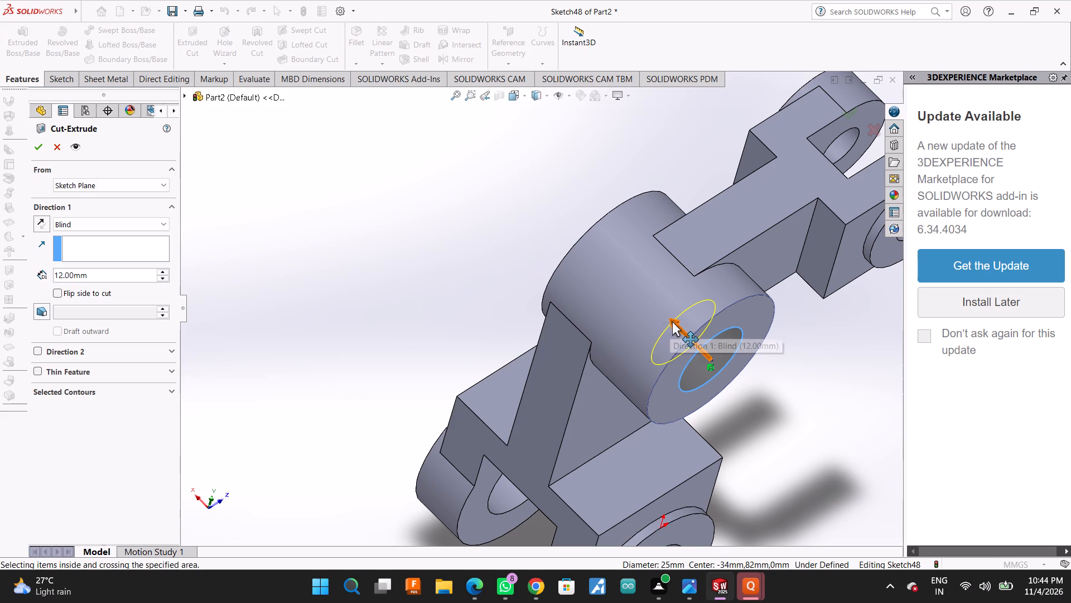
pyautogui.moveTo(672, 321); pyautogui.dragTo(552, 228)
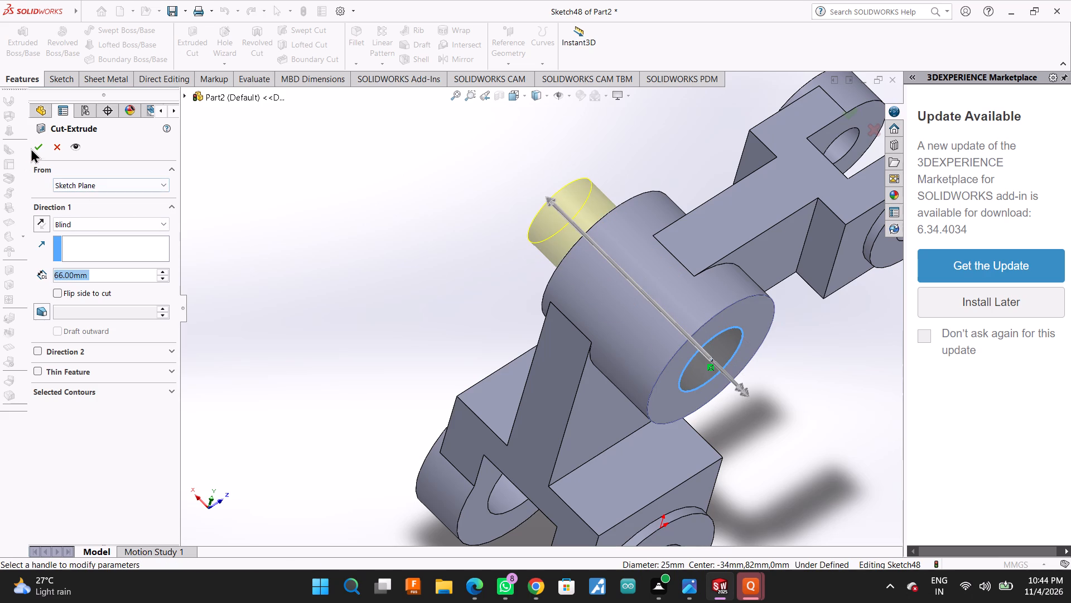
pyautogui.click(36, 146)
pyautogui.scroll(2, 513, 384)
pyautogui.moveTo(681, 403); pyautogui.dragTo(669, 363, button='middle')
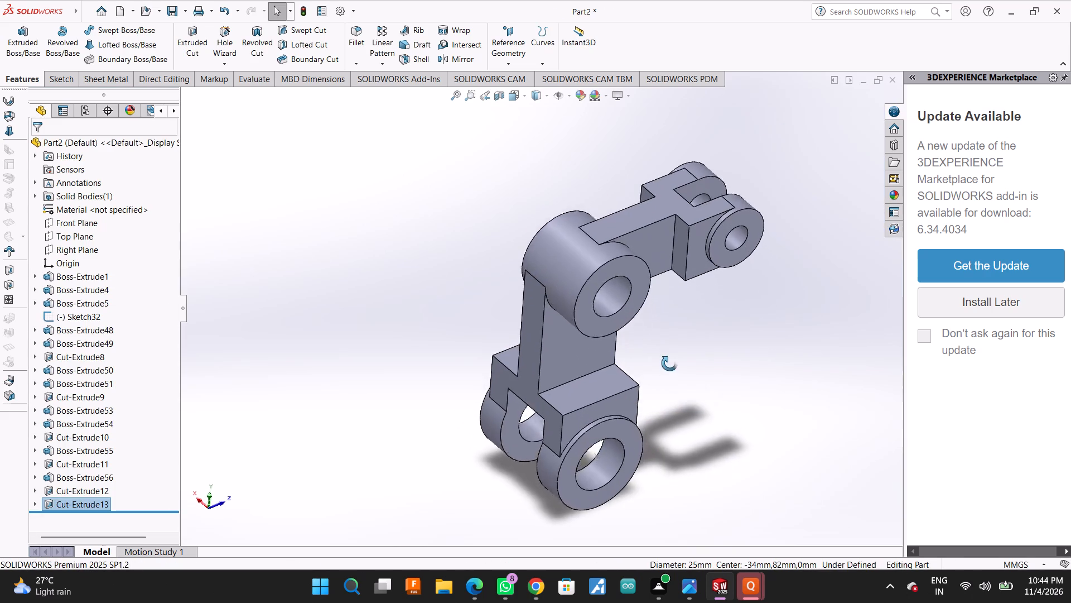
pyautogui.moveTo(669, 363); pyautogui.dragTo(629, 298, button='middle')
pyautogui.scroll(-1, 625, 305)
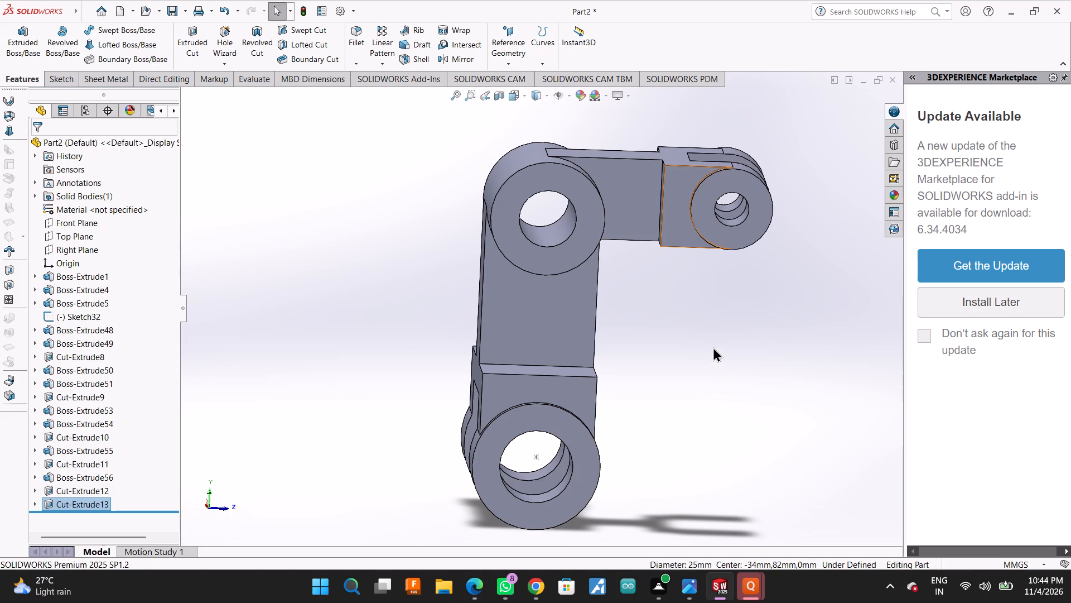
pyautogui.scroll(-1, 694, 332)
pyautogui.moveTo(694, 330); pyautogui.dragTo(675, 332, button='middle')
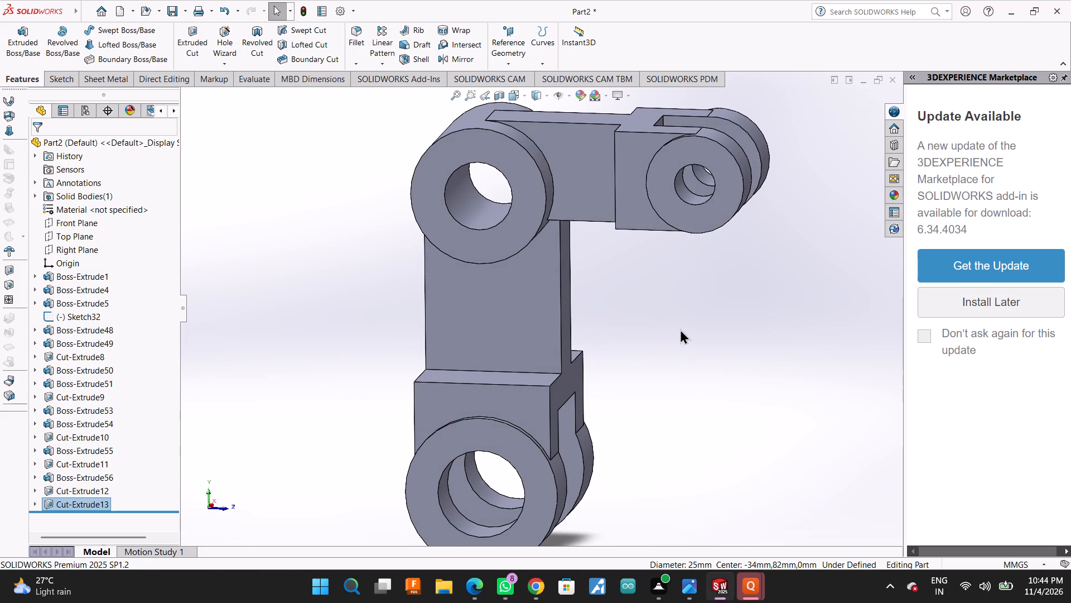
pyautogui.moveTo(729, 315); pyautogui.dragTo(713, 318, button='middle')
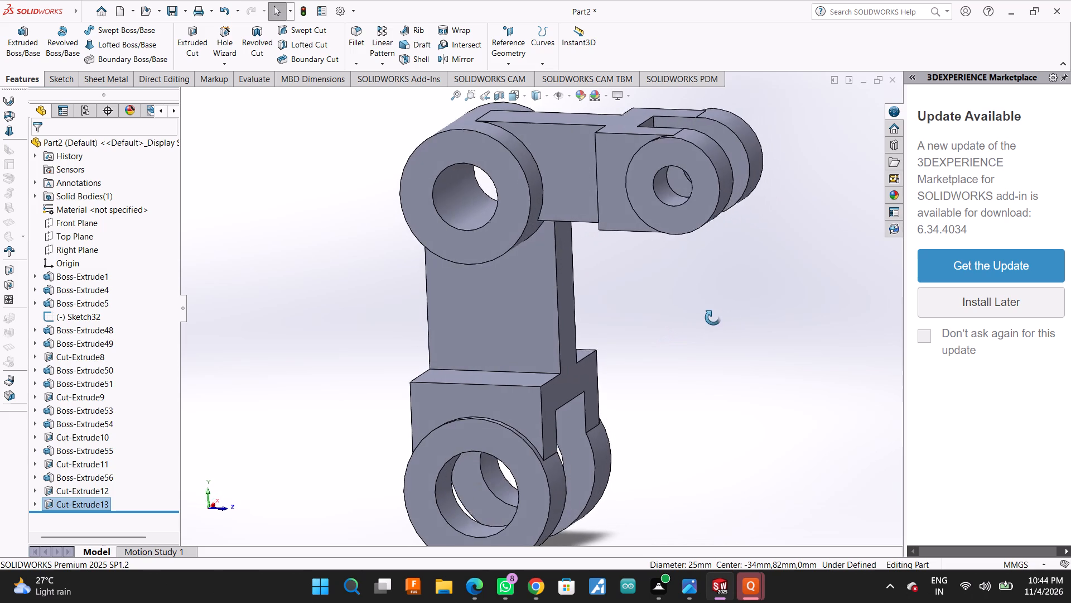
# Inspect the arm from several sides, checking the corner boss bore and both forked ends.
pyautogui.moveTo(713, 318); pyautogui.dragTo(695, 321, button='middle')
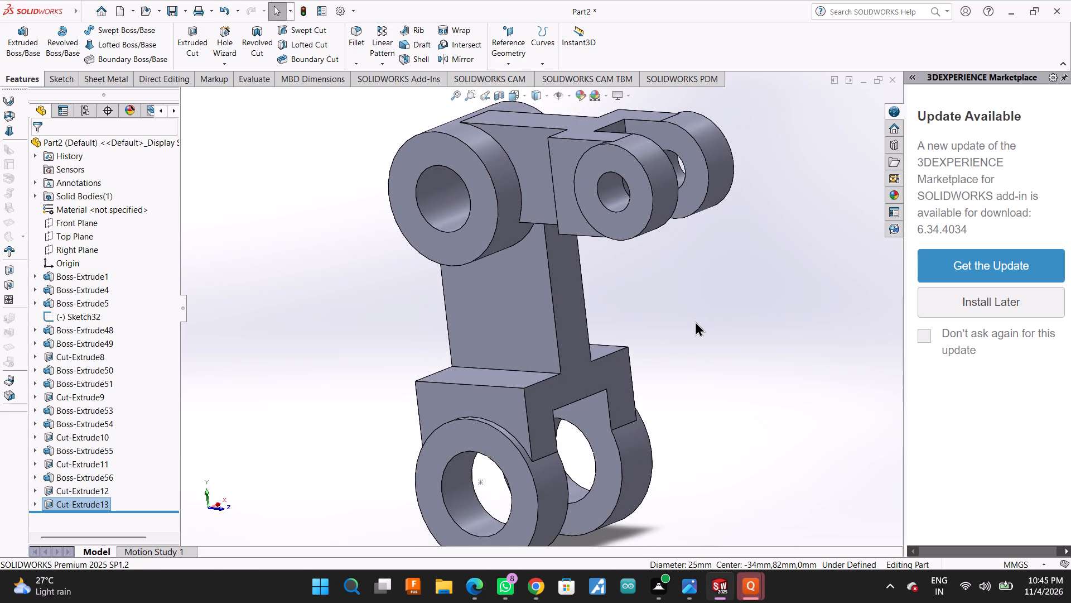
pyautogui.moveTo(696, 321); pyautogui.dragTo(691, 360, button='middle')
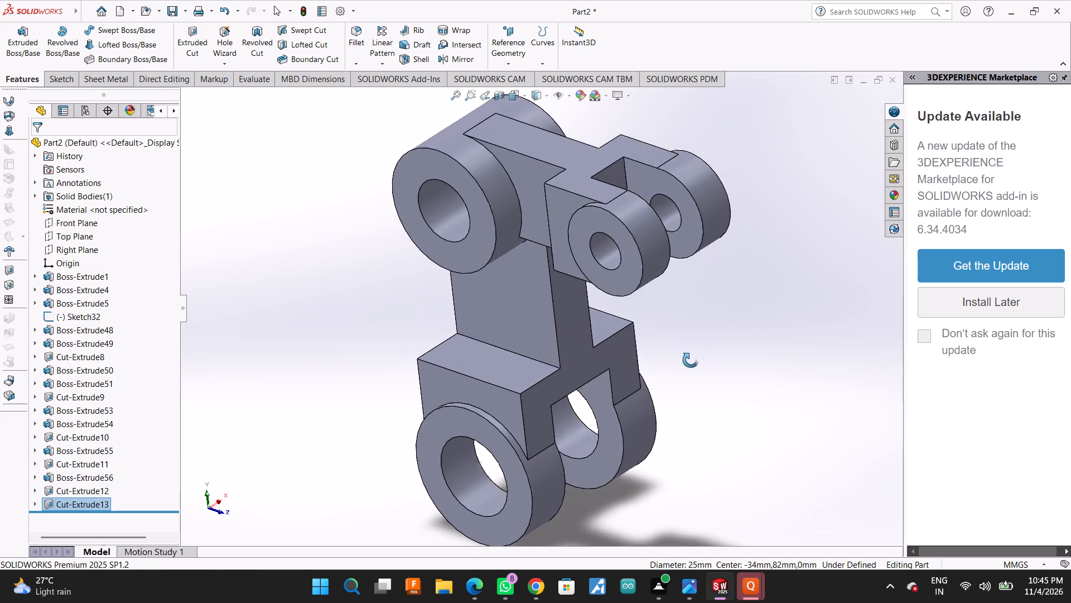
pyautogui.moveTo(691, 360); pyautogui.dragTo(690, 360, button='middle')
pyautogui.scroll(1, 691, 360)
pyautogui.moveTo(692, 352); pyautogui.dragTo(756, 272, button='middle')
pyautogui.scroll(3, 759, 284)
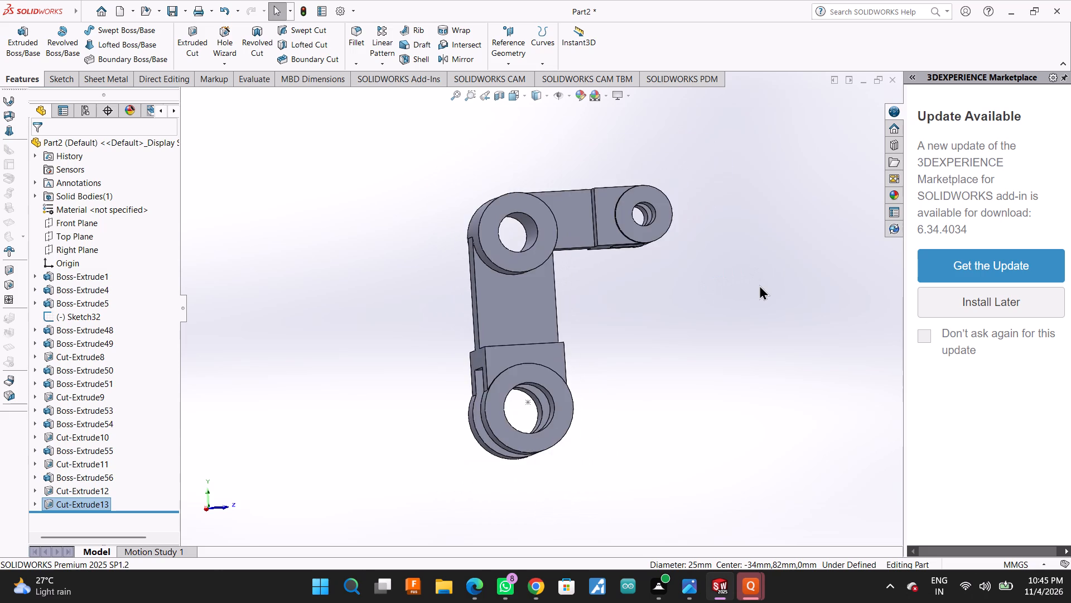
pyautogui.moveTo(749, 290); pyautogui.dragTo(730, 308, button='middle')
pyautogui.moveTo(904, 377); pyautogui.dragTo(1070, 361)
pyautogui.scroll(-2, 529, 279)
pyautogui.moveTo(717, 288); pyautogui.dragTo(685, 310, button='middle')
pyautogui.scroll(-1, 712, 291)
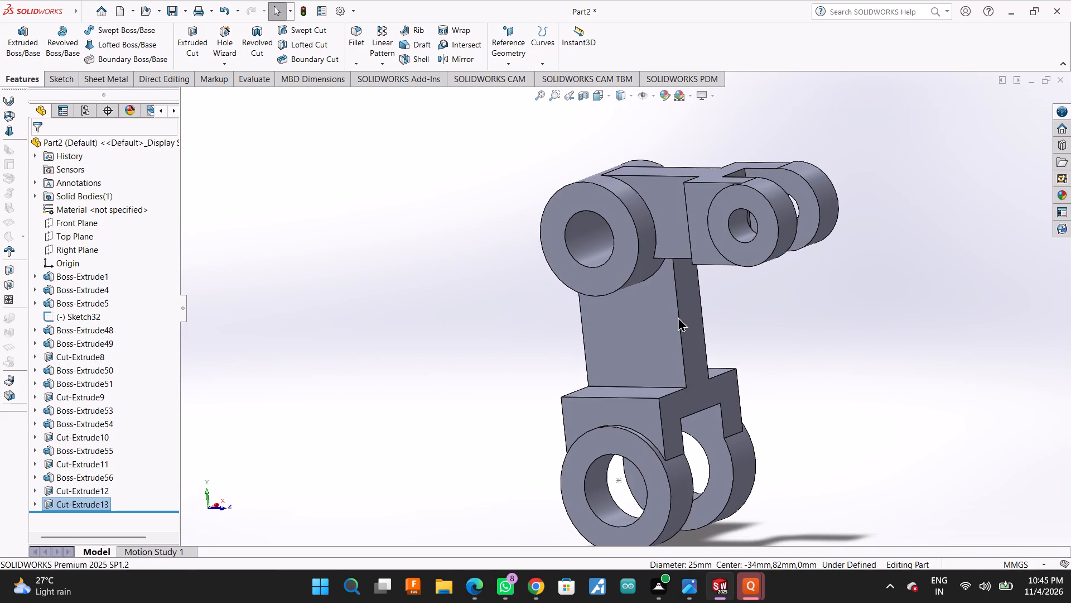
# Select the visible faces of the arm's upright web and of the crosspiece joining it to the large lower fork.
pyautogui.keyDown('ctrl'); pyautogui.click(669, 317); pyautogui.keyUp('ctrl')
pyautogui.keyDown('ctrl'); pyautogui.click(684, 312); pyautogui.keyUp('ctrl')
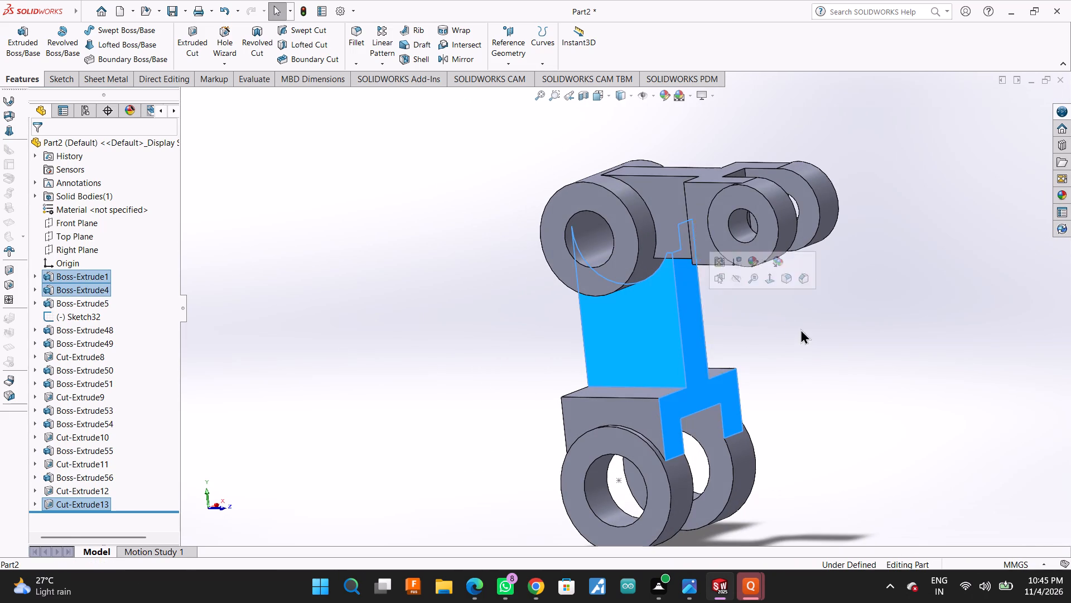
pyautogui.moveTo(799, 328); pyautogui.dragTo(706, 383, button='middle')
pyautogui.keyDown('ctrl'); pyautogui.click(748, 304); pyautogui.keyUp('ctrl')
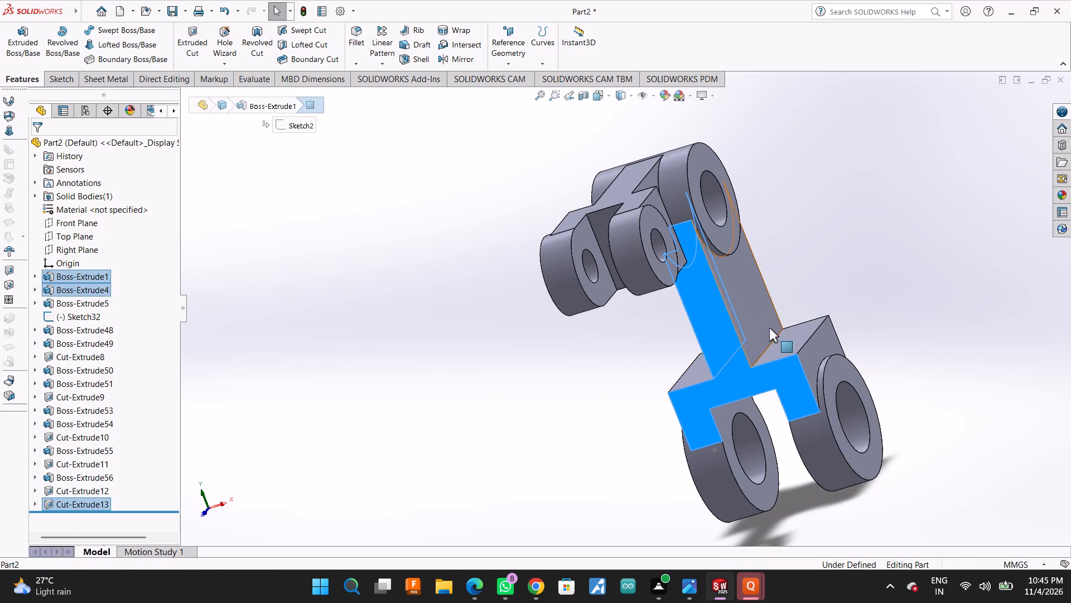
pyautogui.keyDown('ctrl'); pyautogui.click(779, 341); pyautogui.keyUp('ctrl')
pyautogui.keyDown('ctrl'); pyautogui.click(692, 374); pyautogui.keyUp('ctrl')
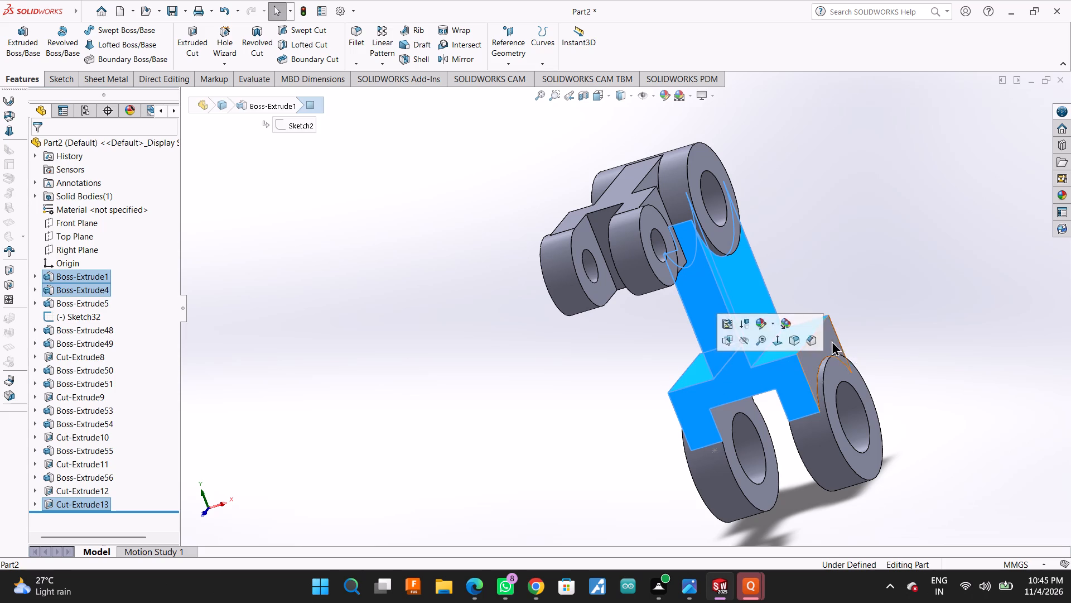
pyautogui.keyDown('ctrl'); pyautogui.click(830, 341); pyautogui.keyUp('ctrl')
# Add the crosspiece's remaining side face, its underside and the flat ring faces of both large lower prongs to the selection.
pyautogui.moveTo(860, 315); pyautogui.dragTo(907, 270, button='middle')
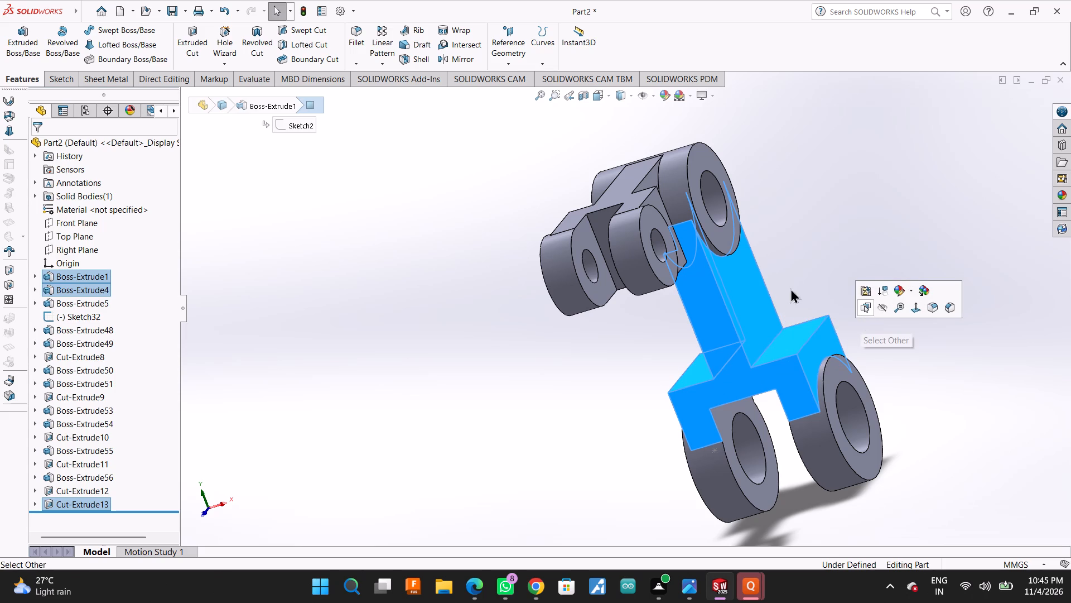
pyautogui.scroll(1, 834, 275)
pyautogui.moveTo(828, 278); pyautogui.dragTo(904, 204, button='middle')
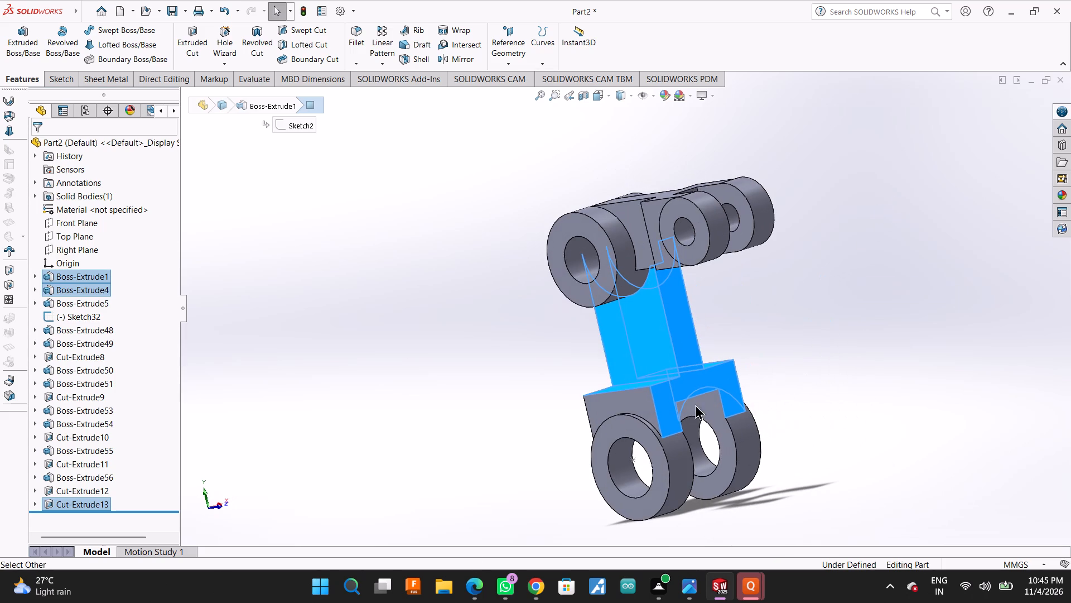
pyautogui.keyDown('ctrl'); pyautogui.click(617, 408); pyautogui.keyUp('ctrl')
pyautogui.keyDown('ctrl'); pyautogui.click(636, 435); pyautogui.keyUp('ctrl')
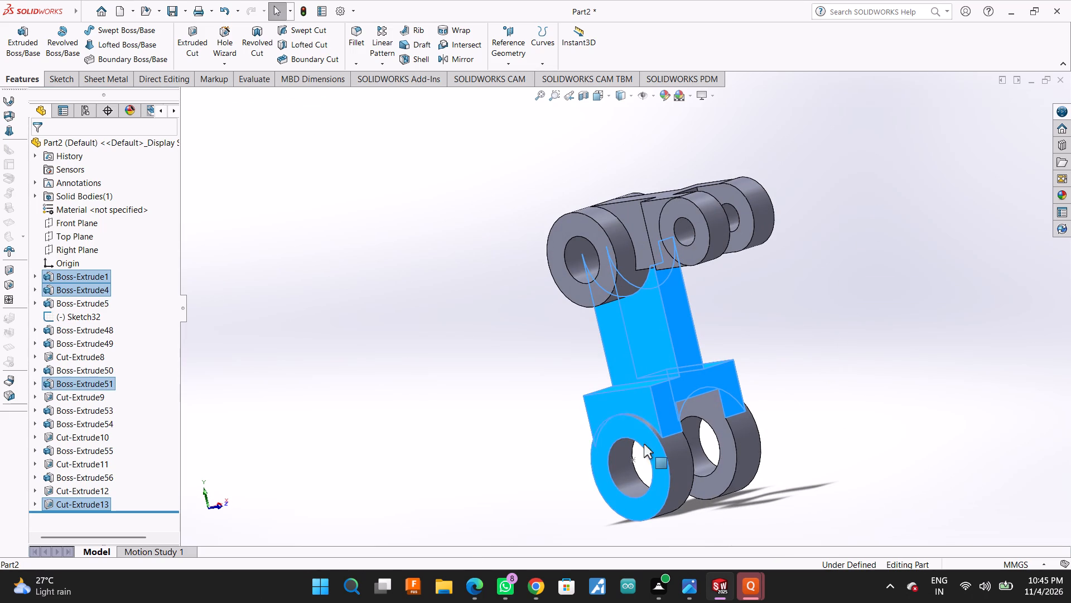
pyautogui.keyDown('ctrl'); pyautogui.click(726, 434); pyautogui.keyUp('ctrl')
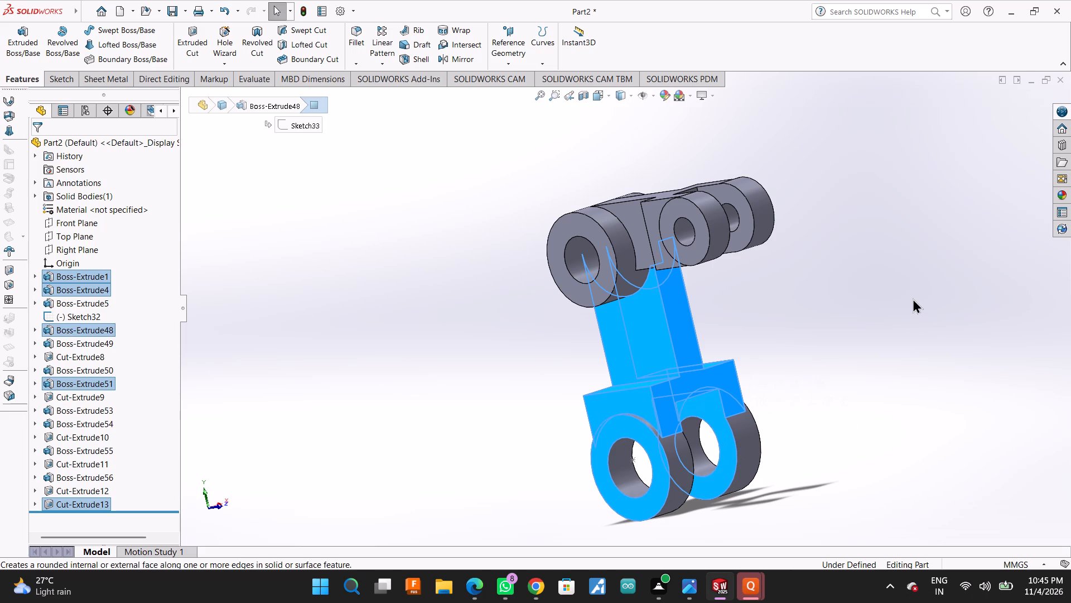
pyautogui.moveTo(913, 298); pyautogui.dragTo(813, 336, button='middle')
pyautogui.keyDown('ctrl'); pyautogui.click(734, 444); pyautogui.keyUp('ctrl')
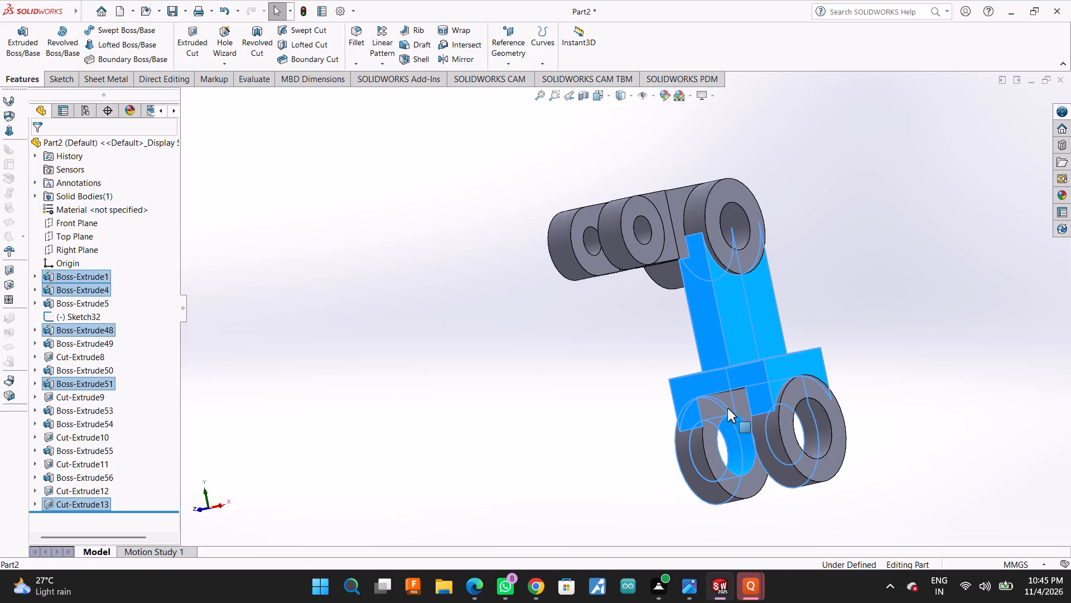
pyautogui.keyDown('ctrl'); pyautogui.click(730, 433); pyautogui.keyUp('ctrl')
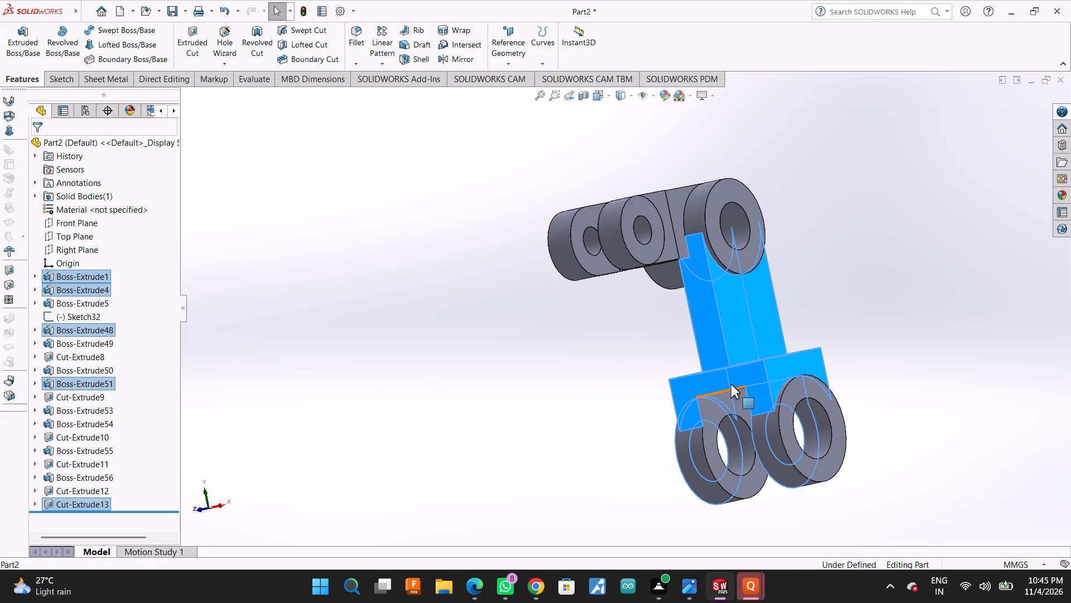
pyautogui.keyDown('ctrl'); pyautogui.click(731, 400); pyautogui.keyUp('ctrl')
pyautogui.keyDown('ctrl'); pyautogui.click(816, 394); pyautogui.keyUp('ctrl')
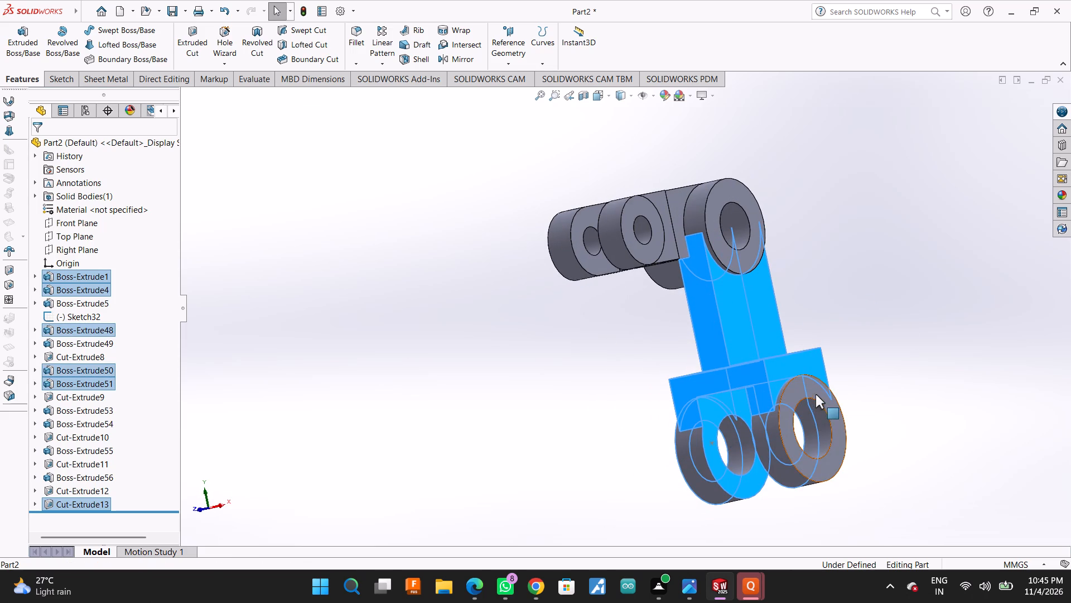
pyautogui.moveTo(841, 475); pyautogui.dragTo(867, 368, button='middle')
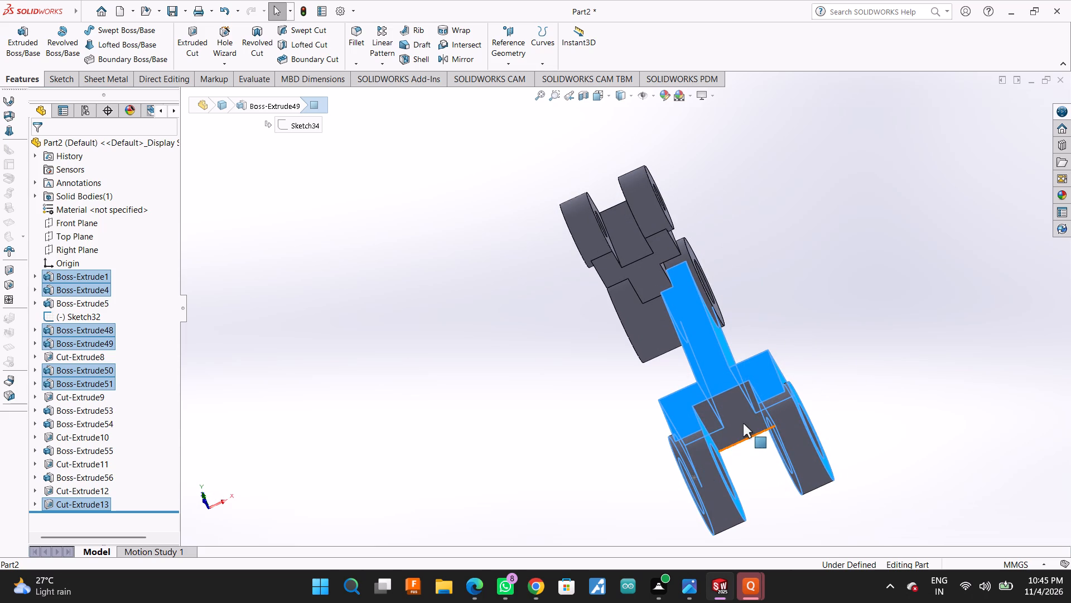
pyautogui.keyDown('ctrl'); pyautogui.click(743, 423); pyautogui.keyUp('ctrl')
# Add the corner boss's curved and end faces, the short arm's side and top faces, and the adjoining fork block and prong faces to the selection.
pyautogui.keyDown('ctrl'); pyautogui.click(644, 314); pyautogui.keyUp('ctrl')
pyautogui.moveTo(832, 237); pyautogui.dragTo(813, 332, button='middle')
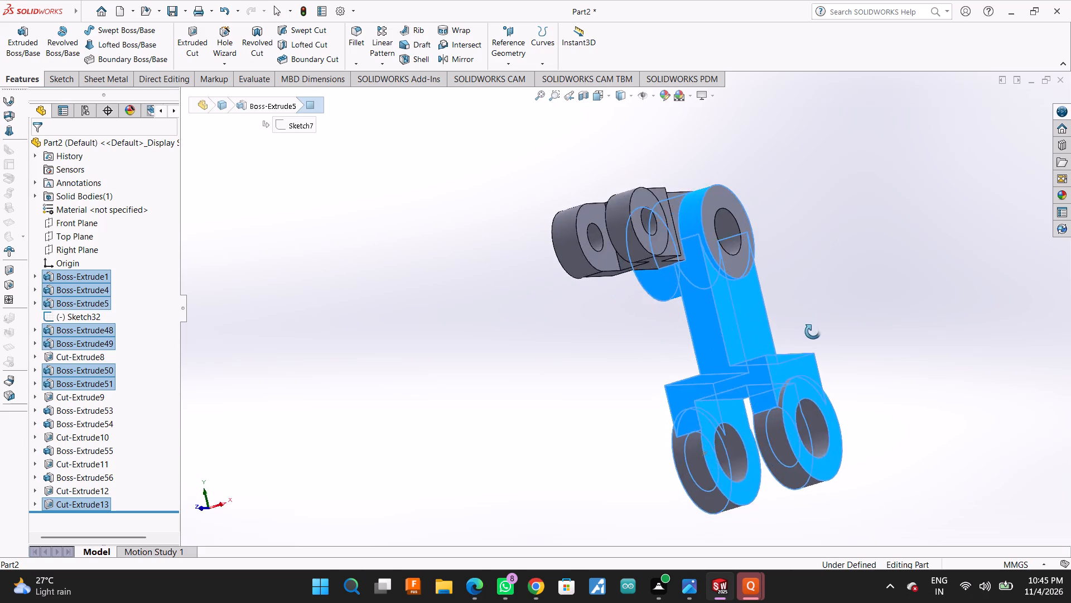
pyautogui.moveTo(813, 332); pyautogui.dragTo(795, 394, button='middle')
pyautogui.keyDown('ctrl'); pyautogui.click(764, 210); pyautogui.keyUp('ctrl')
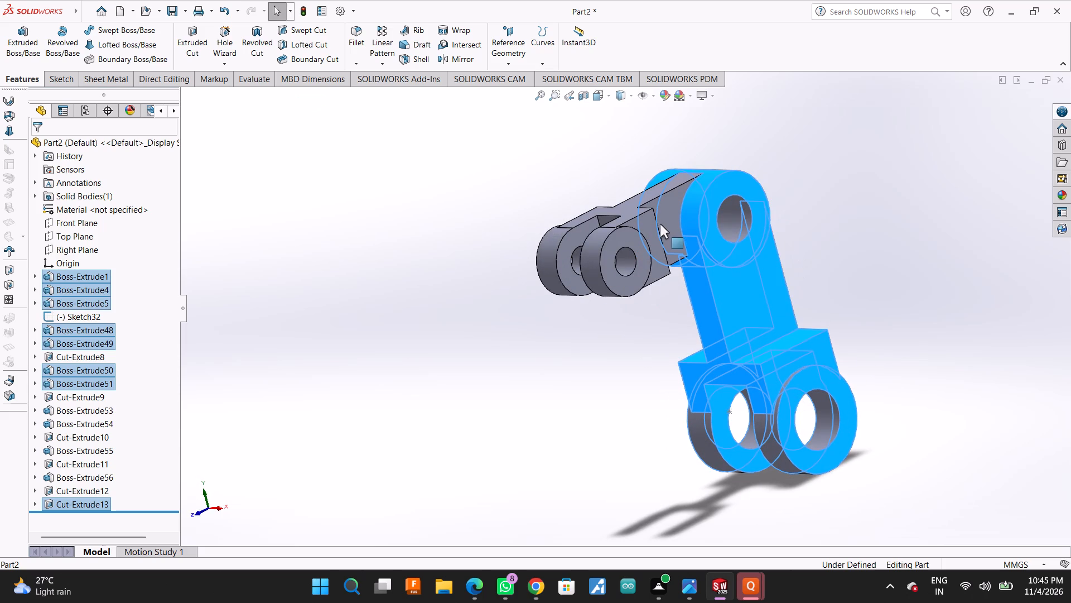
pyautogui.keyDown('ctrl'); pyautogui.click(658, 224); pyautogui.keyUp('ctrl')
pyautogui.keyDown('ctrl'); pyautogui.click(649, 202); pyautogui.keyUp('ctrl')
pyautogui.keyDown('ctrl'); pyautogui.click(647, 194); pyautogui.keyUp('ctrl')
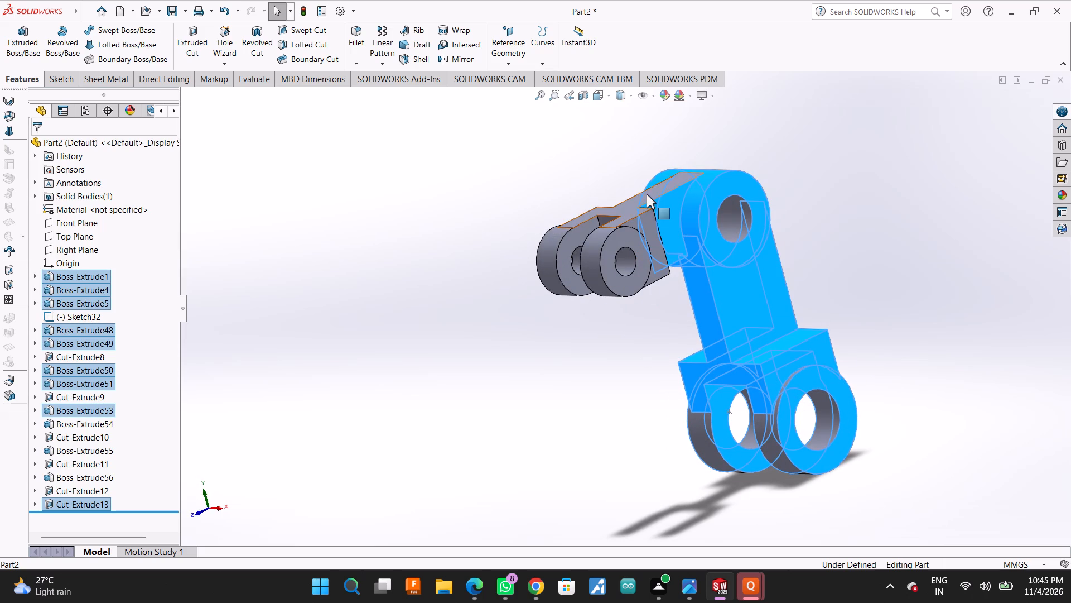
pyautogui.keyDown('ctrl'); pyautogui.click(652, 232); pyautogui.keyUp('ctrl')
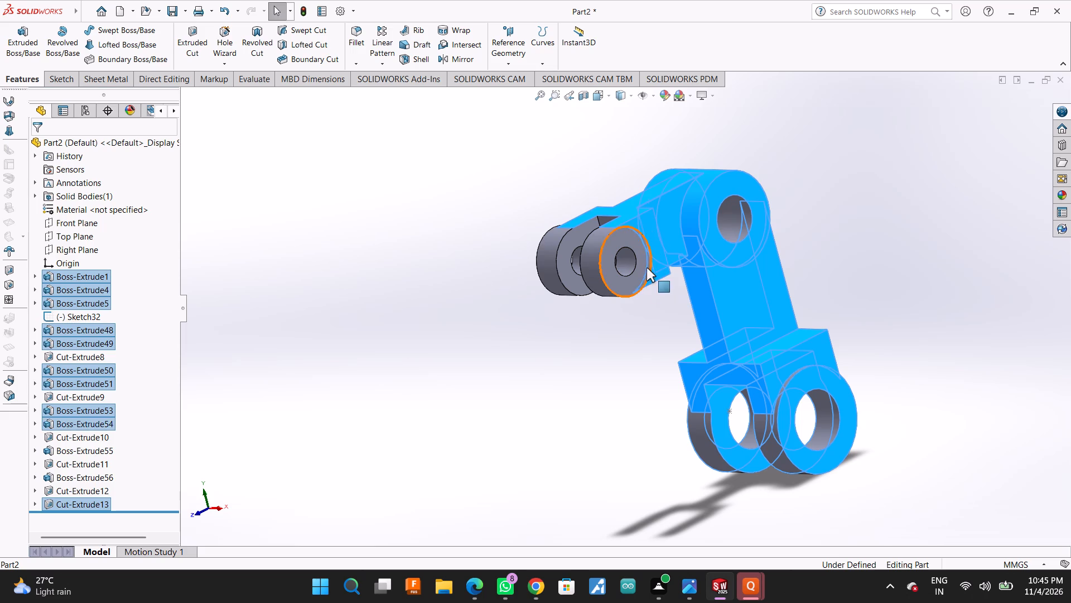
pyautogui.keyDown('ctrl'); pyautogui.click(648, 261); pyautogui.keyUp('ctrl')
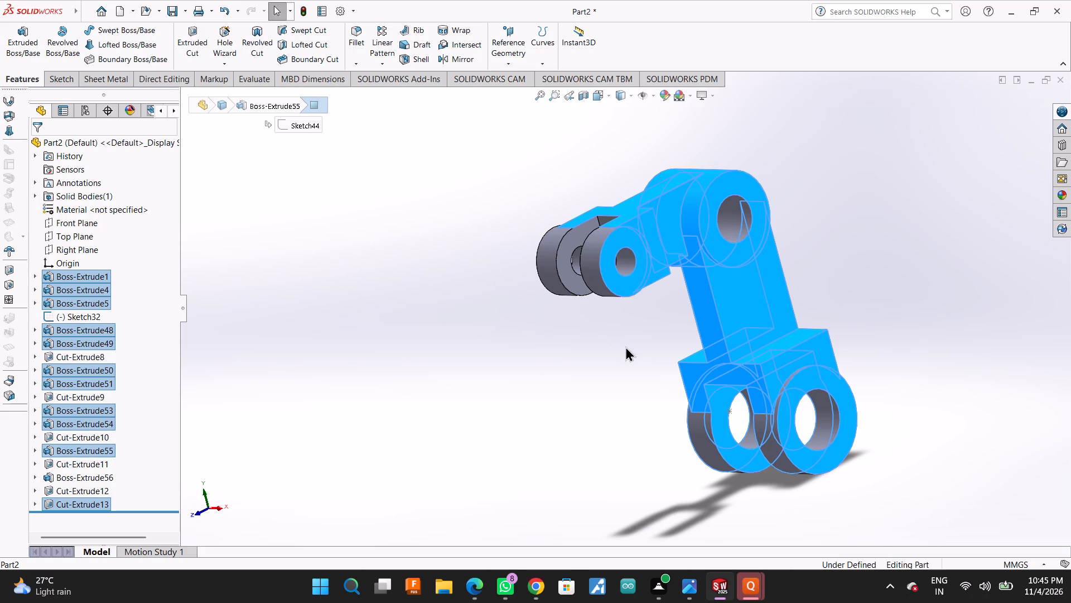
# Add the curved outer faces of the large and small prongs and the small fork's inner slot faces to the selection.
pyautogui.moveTo(625, 346); pyautogui.dragTo(689, 284, button='middle')
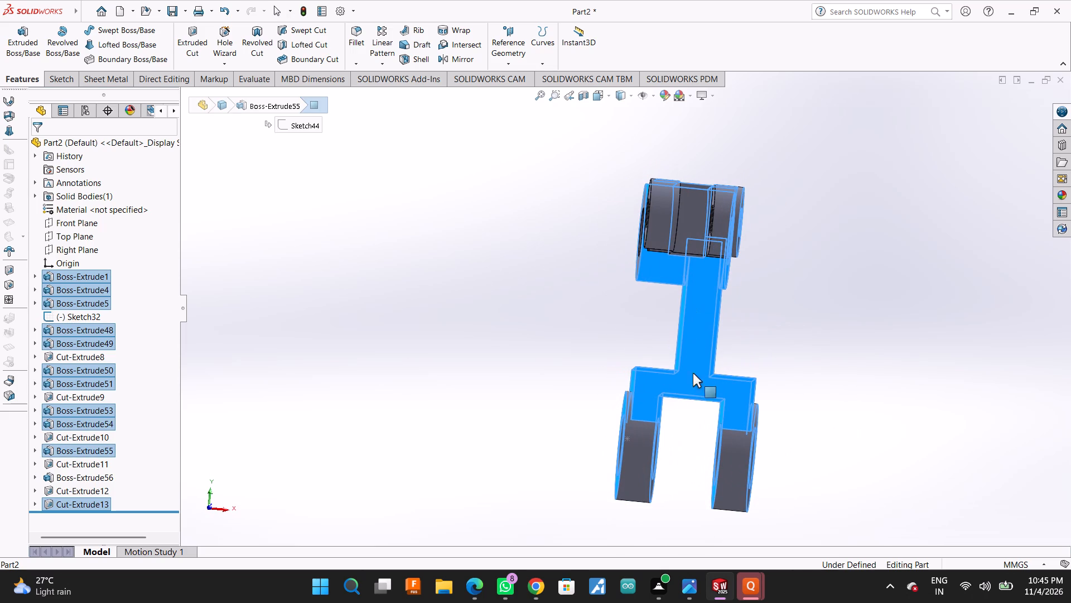
pyautogui.keyDown('ctrl'); pyautogui.click(631, 483); pyautogui.keyUp('ctrl')
pyautogui.keyDown('ctrl'); pyautogui.click(737, 462); pyautogui.keyUp('ctrl')
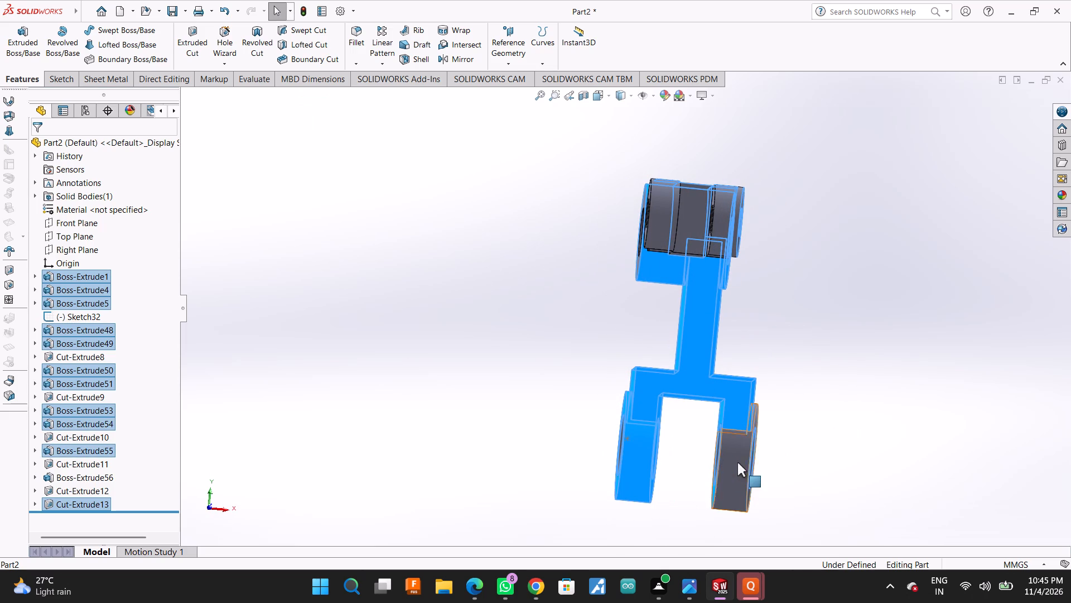
pyautogui.keyDown('ctrl'); pyautogui.click(662, 200); pyautogui.keyUp('ctrl')
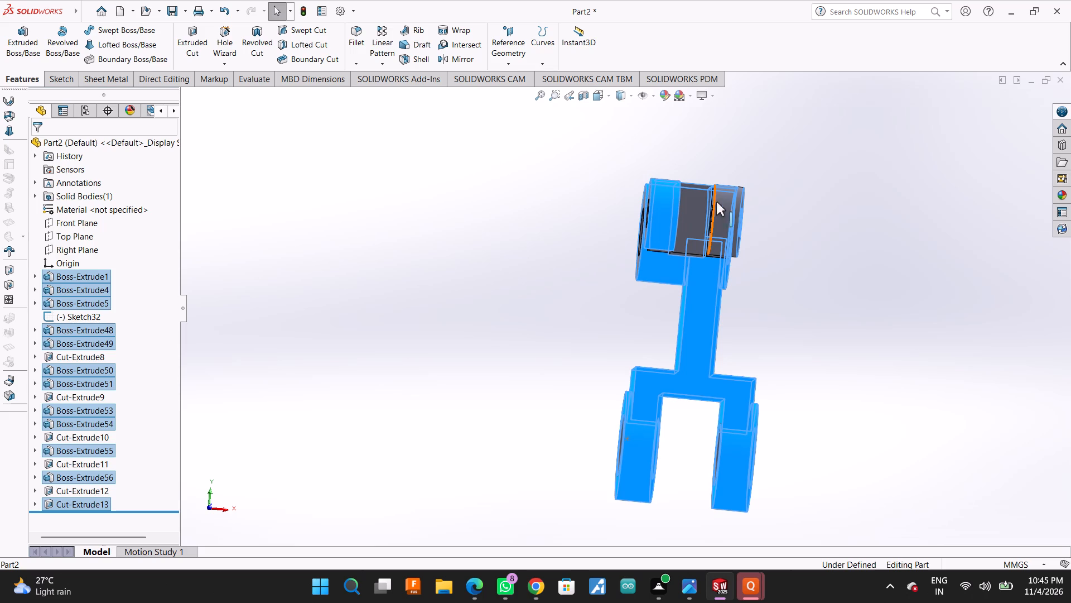
pyautogui.keyDown('ctrl'); pyautogui.click(726, 207); pyautogui.keyUp('ctrl')
pyautogui.moveTo(751, 185); pyautogui.dragTo(732, 305, button='middle')
pyautogui.scroll(-1, 758, 209)
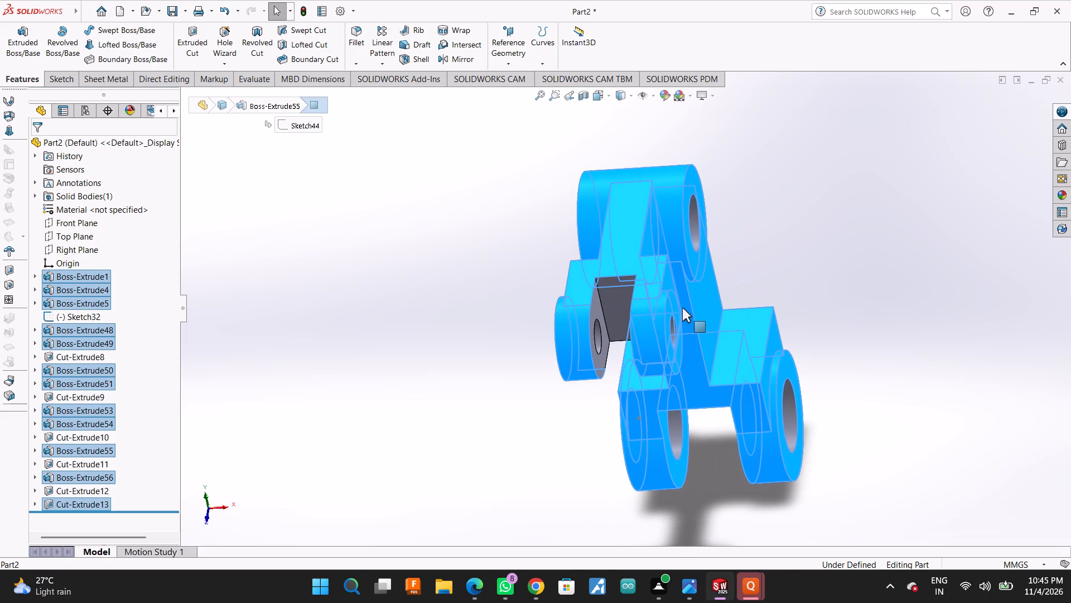
pyautogui.keyDown('ctrl'); pyautogui.click(610, 327); pyautogui.keyUp('ctrl')
pyautogui.keyDown('ctrl'); pyautogui.click(605, 329); pyautogui.keyUp('ctrl')
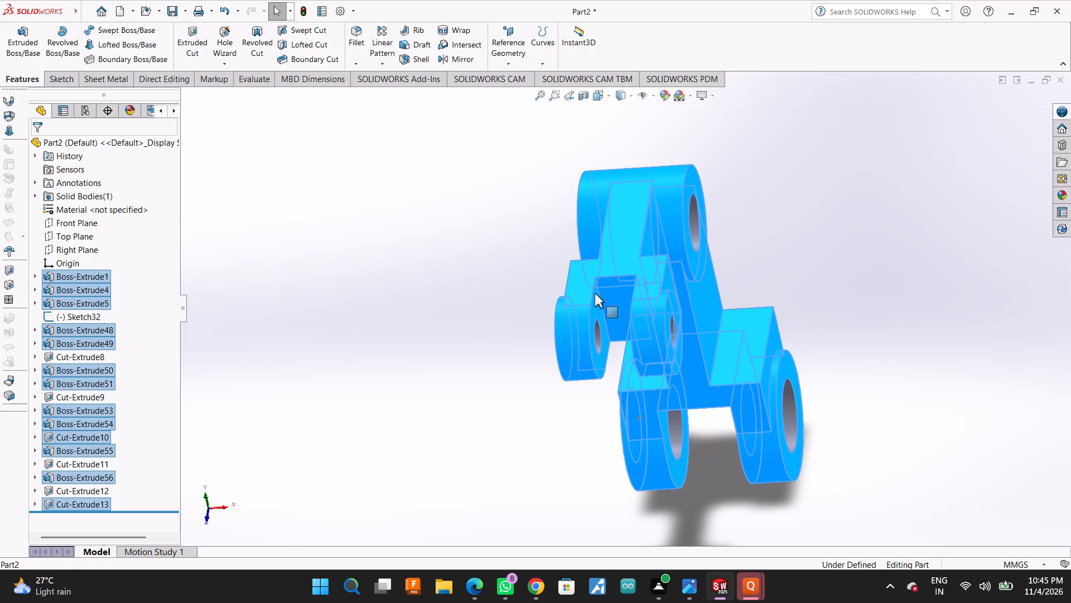
# Add the remaining unselected faces on the arm's opposite side, including the small prong, fork block, corner boss end and web edge, to the selection.
pyautogui.moveTo(471, 268); pyautogui.dragTo(543, 289, button='middle')
pyautogui.keyDown('ctrl'); pyautogui.click(631, 310); pyautogui.keyUp('ctrl')
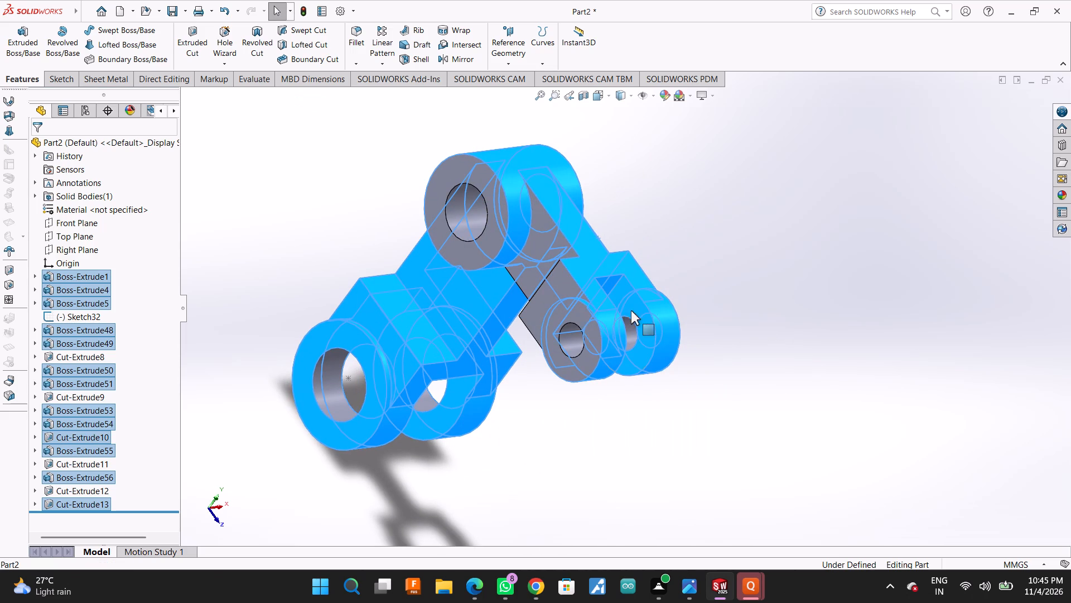
pyautogui.keyDown('ctrl'); pyautogui.click(571, 313); pyautogui.keyUp('ctrl')
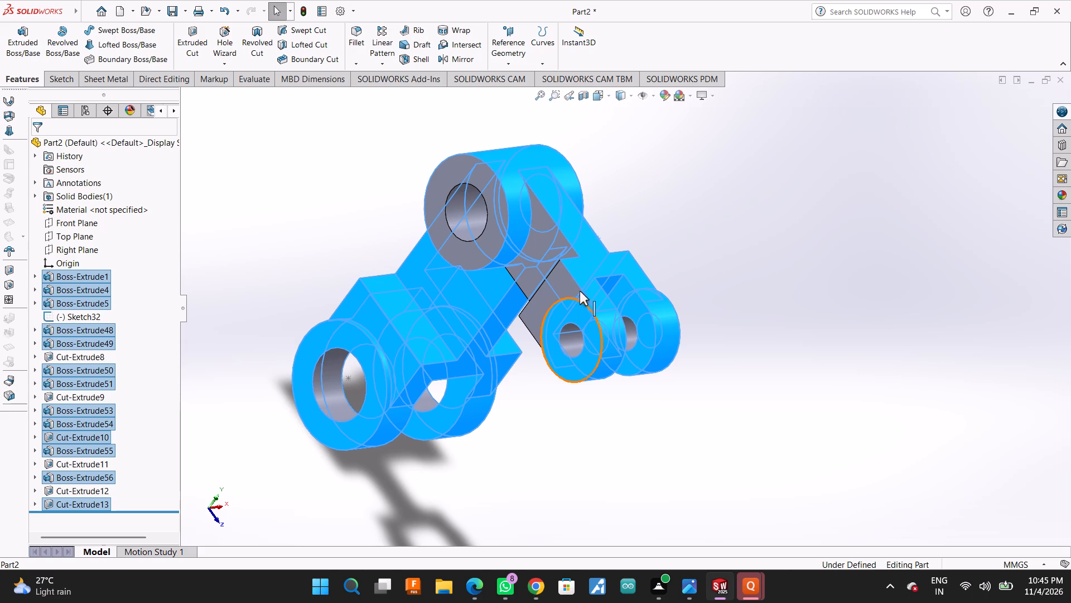
pyautogui.keyDown('ctrl'); pyautogui.click(571, 285); pyautogui.keyUp('ctrl')
pyautogui.keyDown('ctrl'); pyautogui.click(554, 231); pyautogui.keyUp('ctrl')
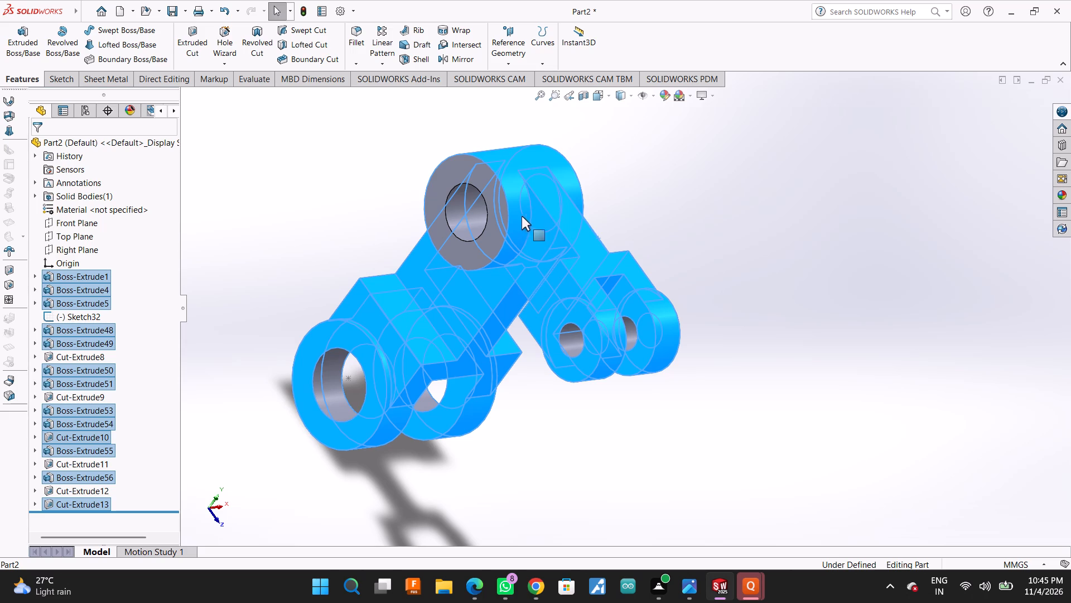
pyautogui.keyDown('ctrl'); pyautogui.click(504, 212); pyautogui.keyUp('ctrl')
pyautogui.moveTo(757, 200); pyautogui.dragTo(750, 303, button='middle')
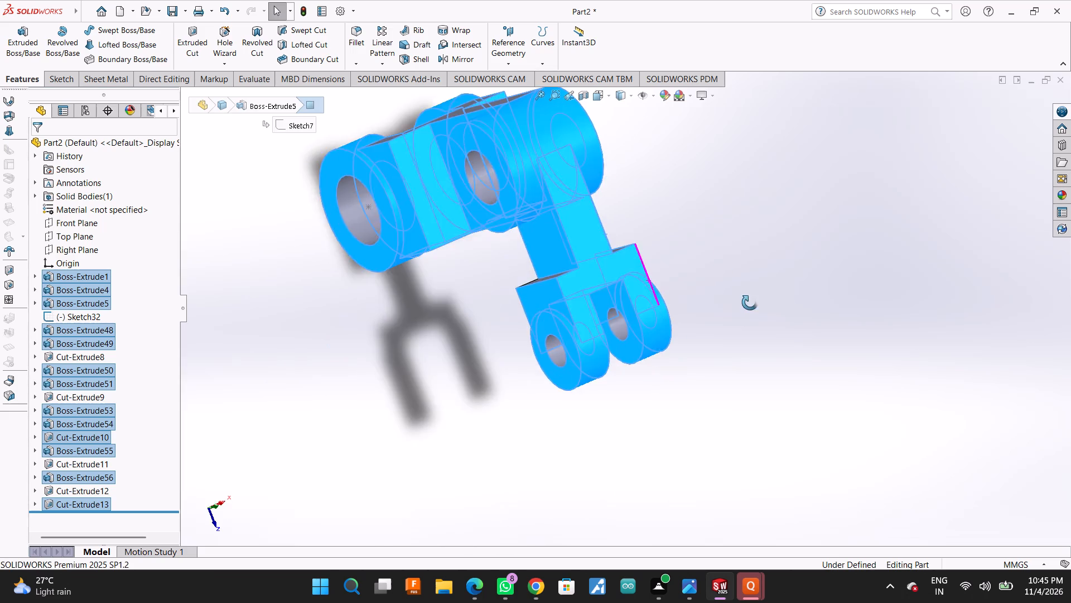
pyautogui.moveTo(750, 303); pyautogui.dragTo(814, 344, button='middle')
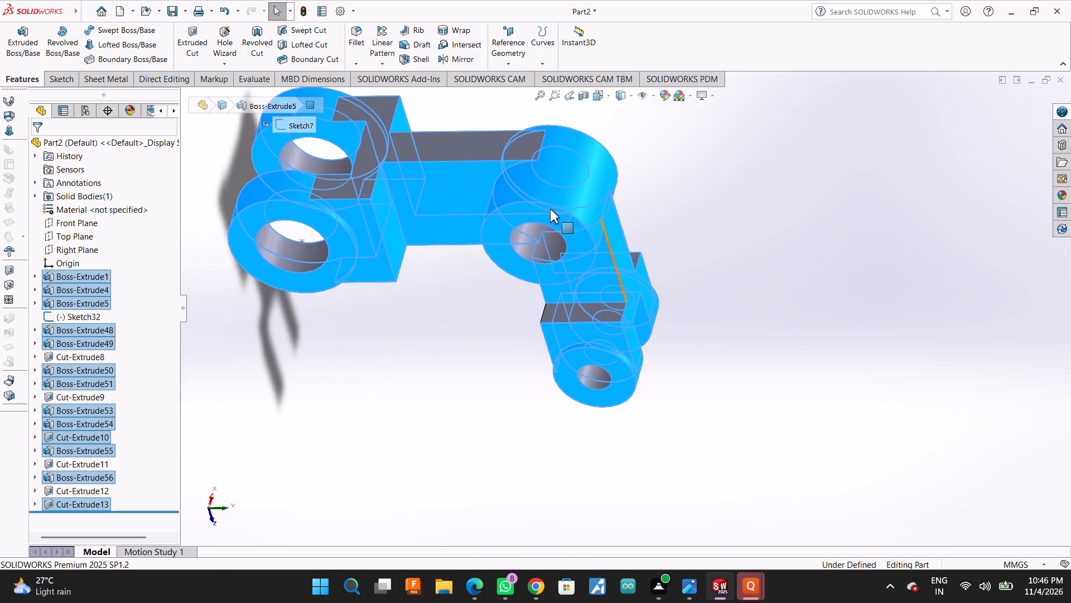
pyautogui.keyDown('ctrl'); pyautogui.click(494, 151); pyautogui.keyUp('ctrl')
# Apply the basic bright yellow colour appearance to all the selected faces of the arm and close the appearances pane.
pyautogui.moveTo(723, 295); pyautogui.dragTo(698, 269, button='middle')
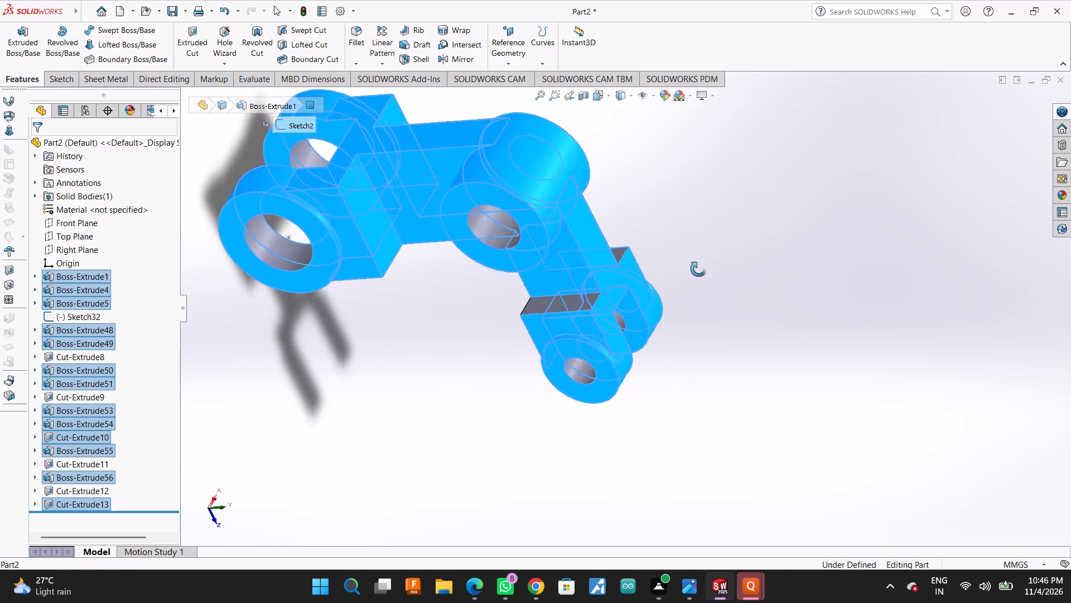
pyautogui.moveTo(698, 269); pyautogui.dragTo(672, 228, button='middle')
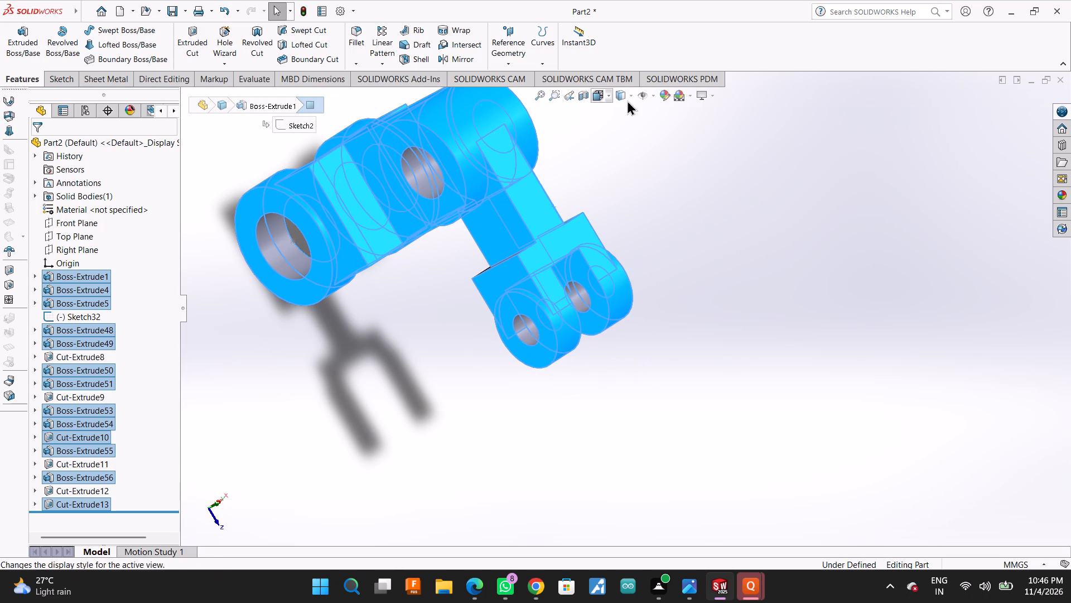
pyautogui.click(668, 100)
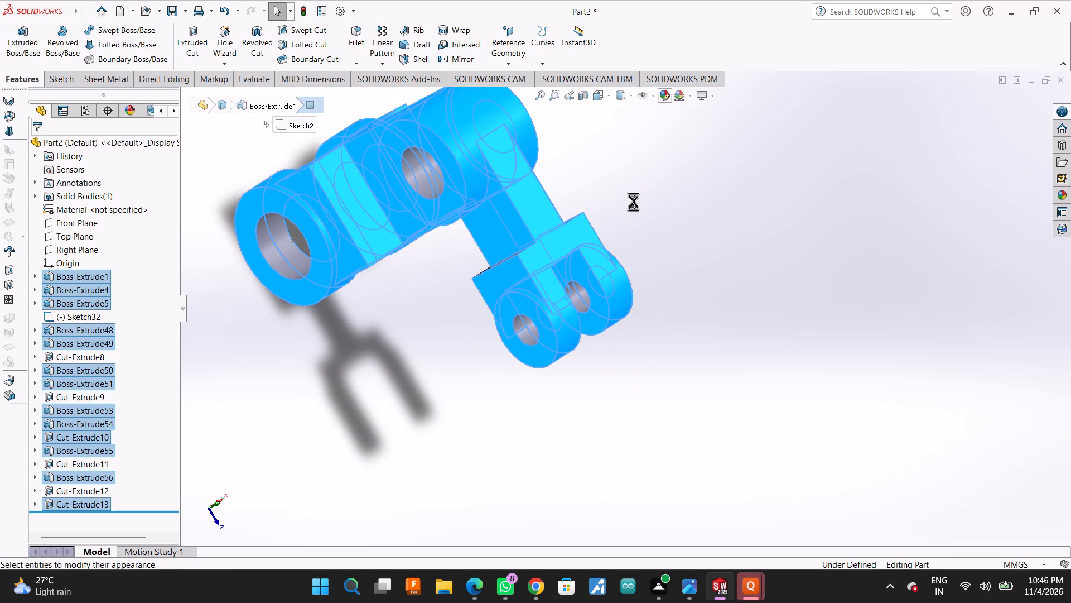
pyautogui.press('Return')
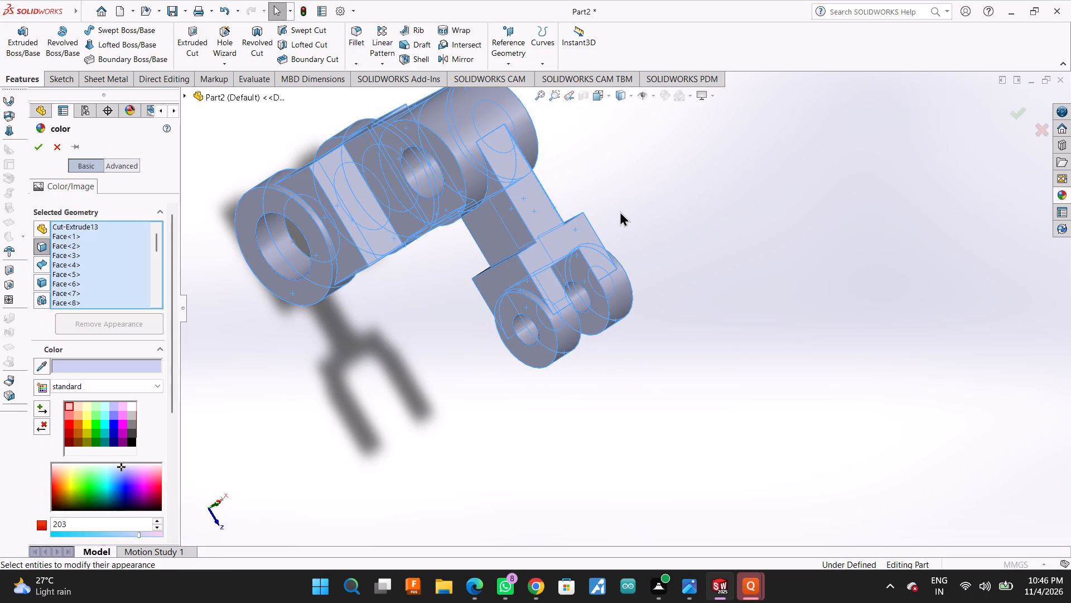
pyautogui.click(79, 358)
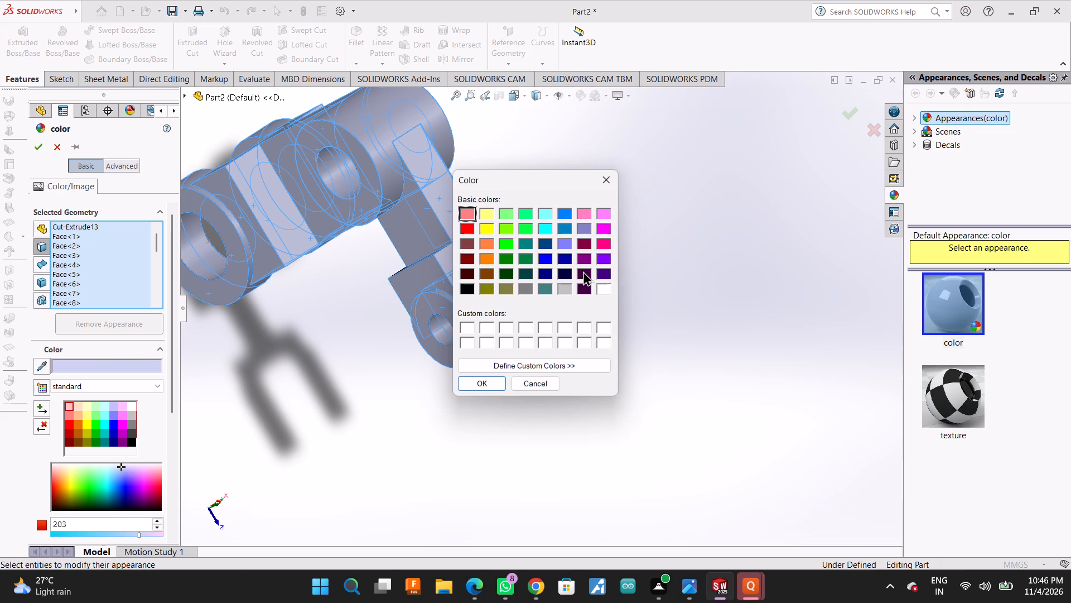
pyautogui.click(484, 223)
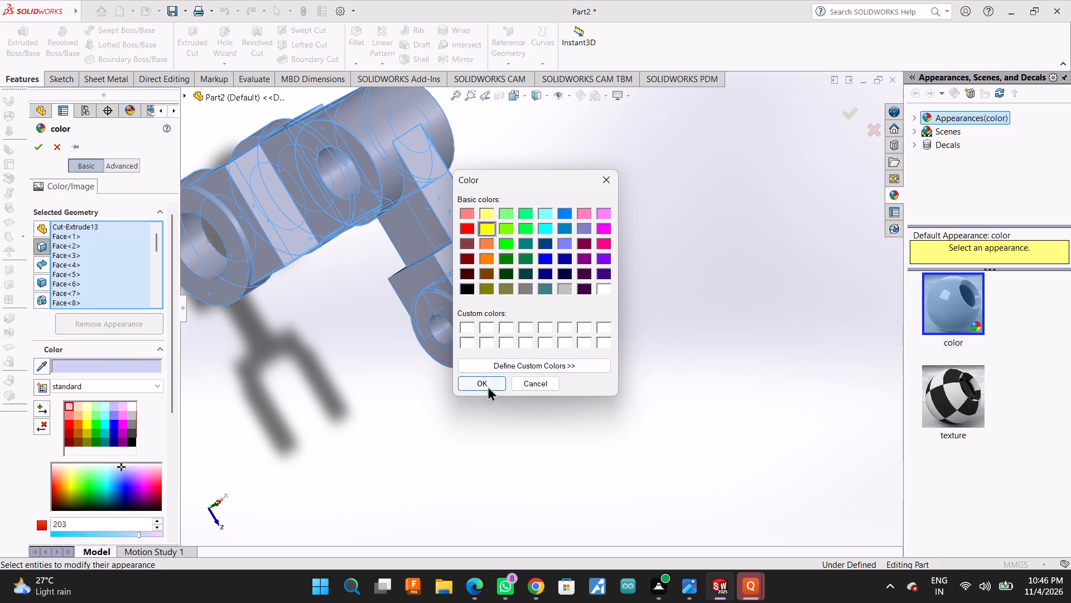
pyautogui.click(486, 383)
pyautogui.scroll(2, 585, 418)
pyautogui.moveTo(586, 410); pyautogui.dragTo(538, 319, button='middle')
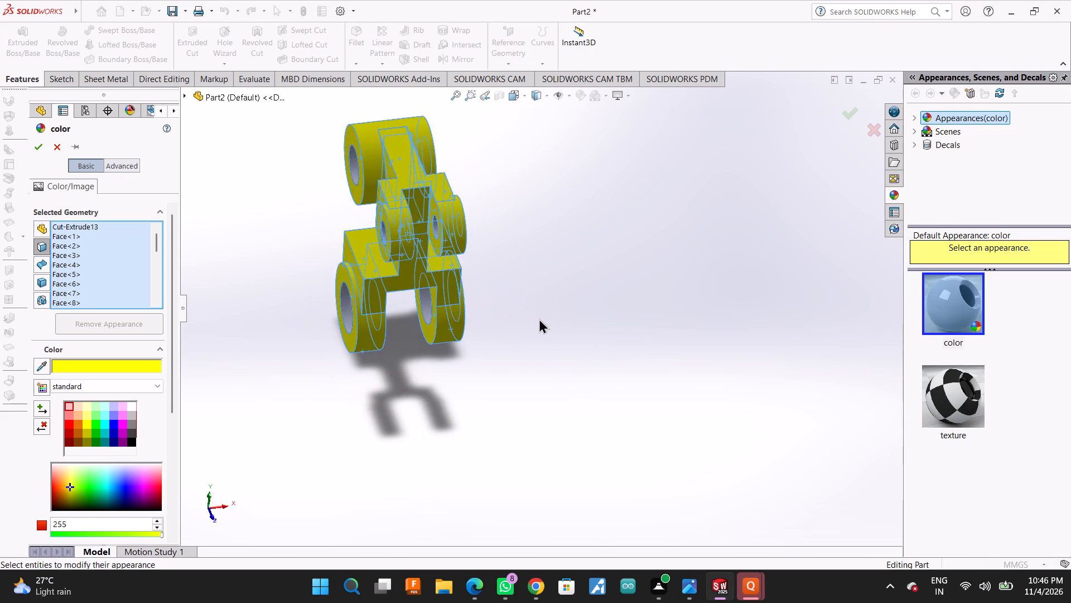
pyautogui.scroll(2, 538, 326)
pyautogui.click(844, 112)
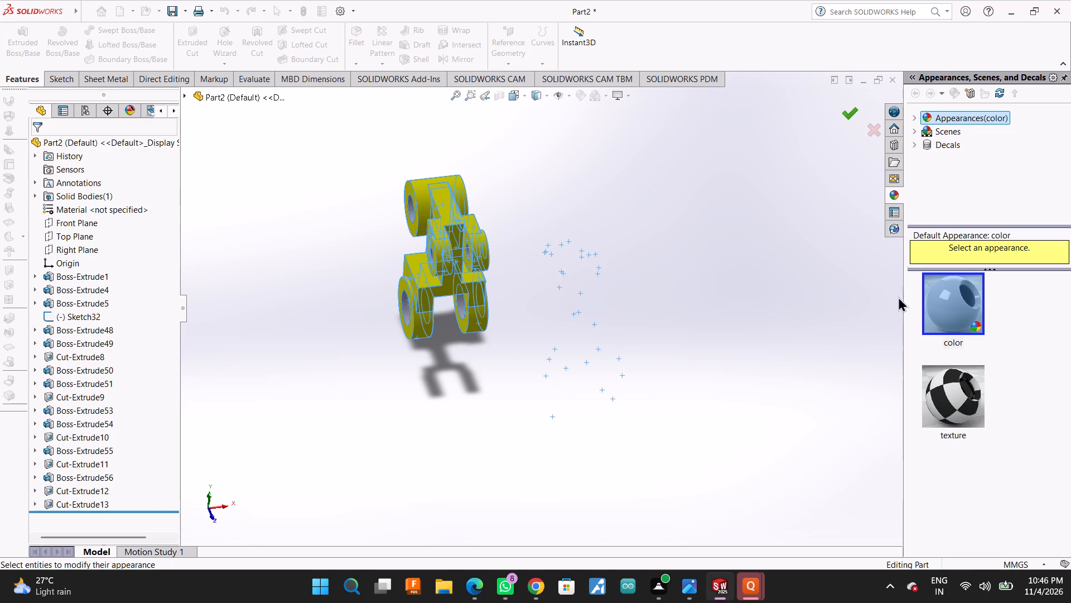
pyautogui.moveTo(904, 317); pyautogui.dragTo(1070, 310)
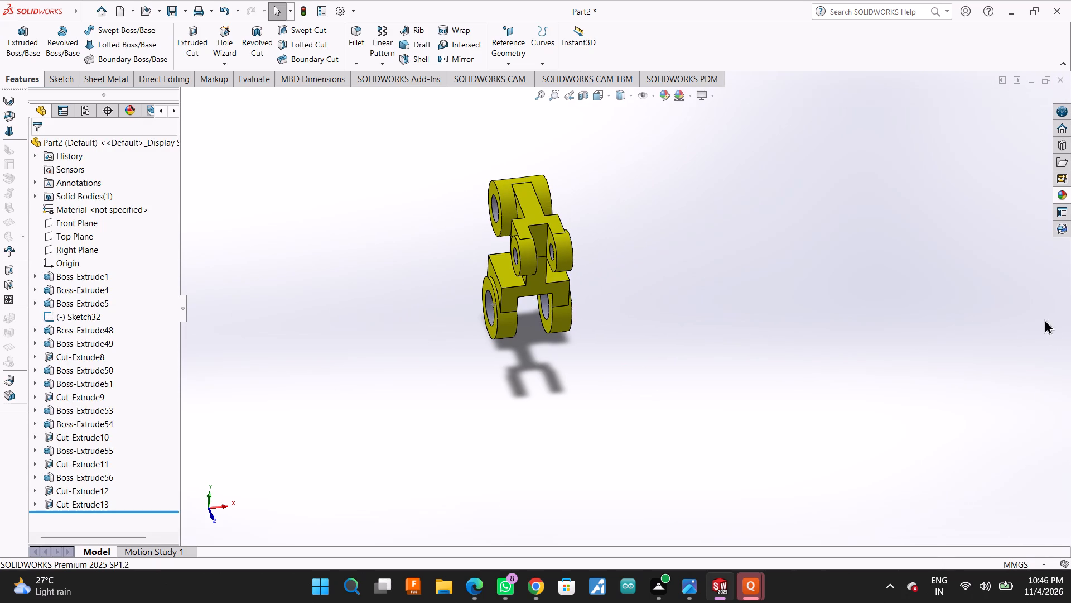
# Select the Front Plane and orient the view normal to it to inspect the yellow arm.
pyautogui.moveTo(795, 325); pyautogui.dragTo(818, 203, button='middle')
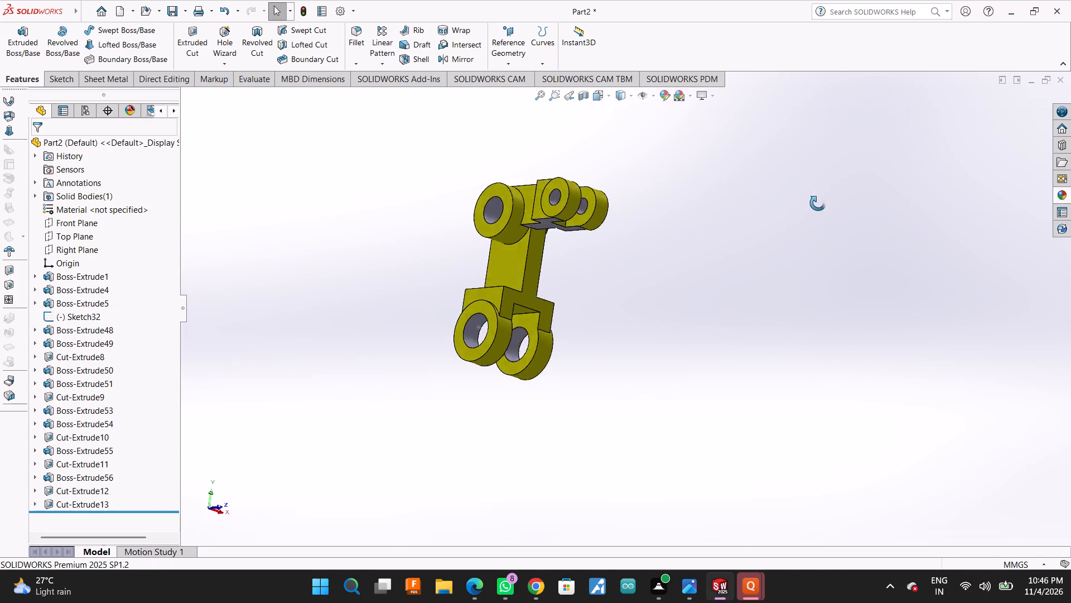
pyautogui.moveTo(818, 203); pyautogui.dragTo(698, 244, button='middle')
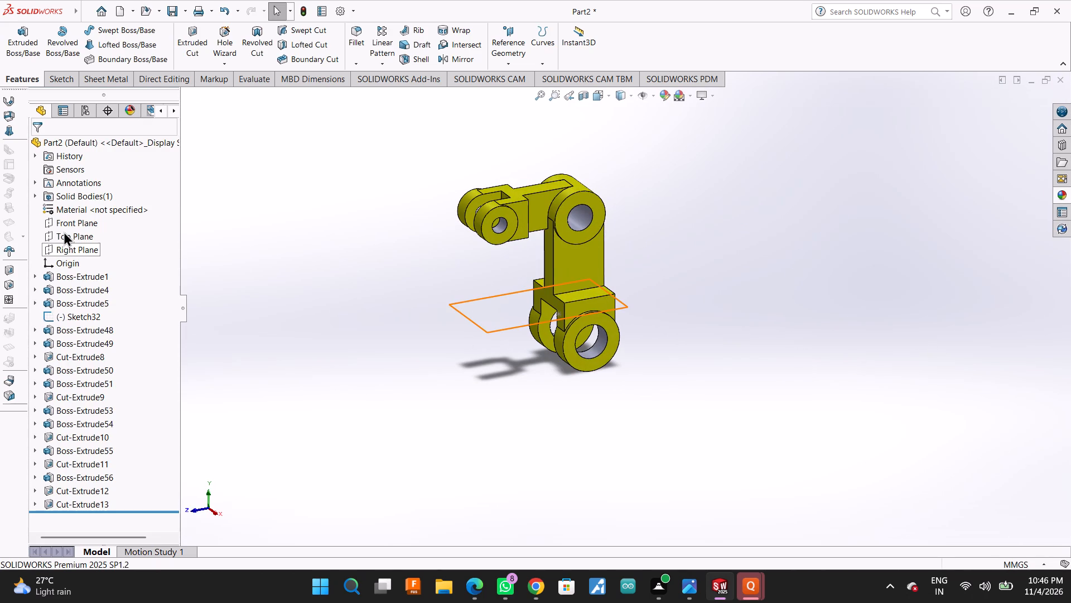
pyautogui.click(64, 231)
pyautogui.click(64, 223)
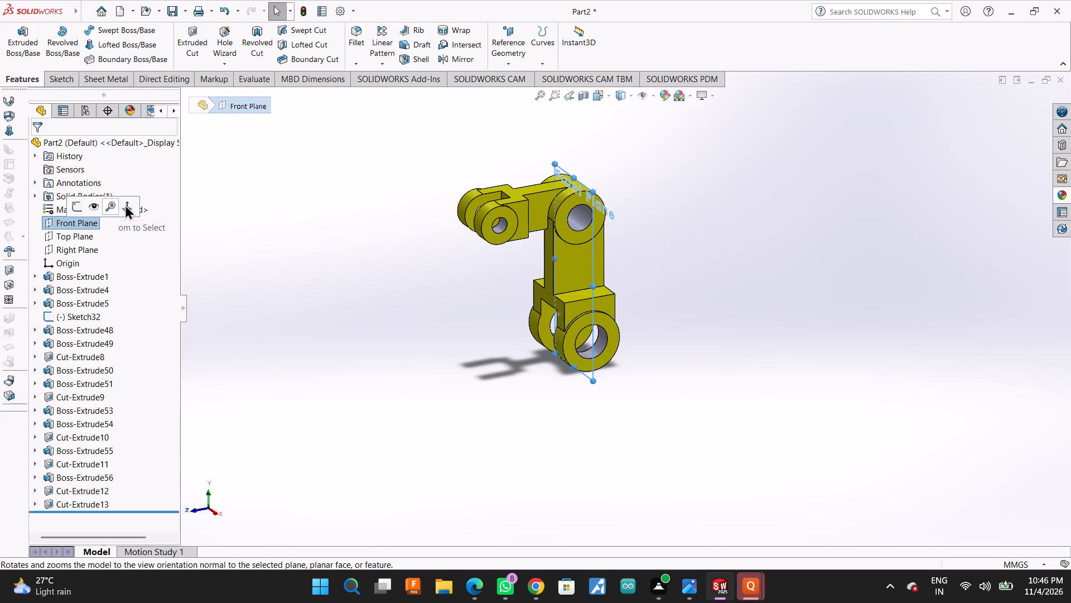
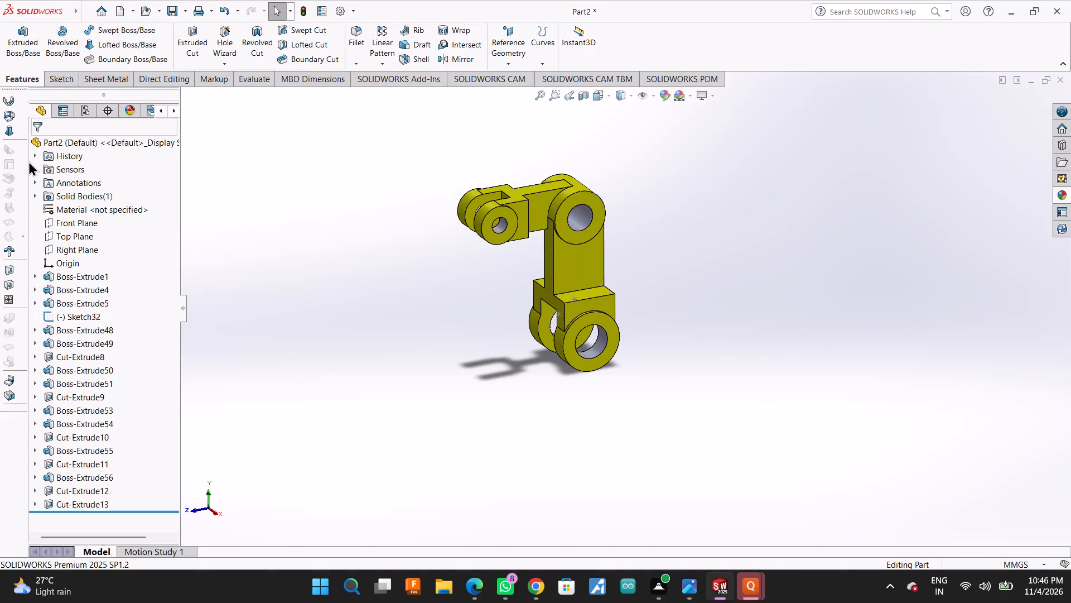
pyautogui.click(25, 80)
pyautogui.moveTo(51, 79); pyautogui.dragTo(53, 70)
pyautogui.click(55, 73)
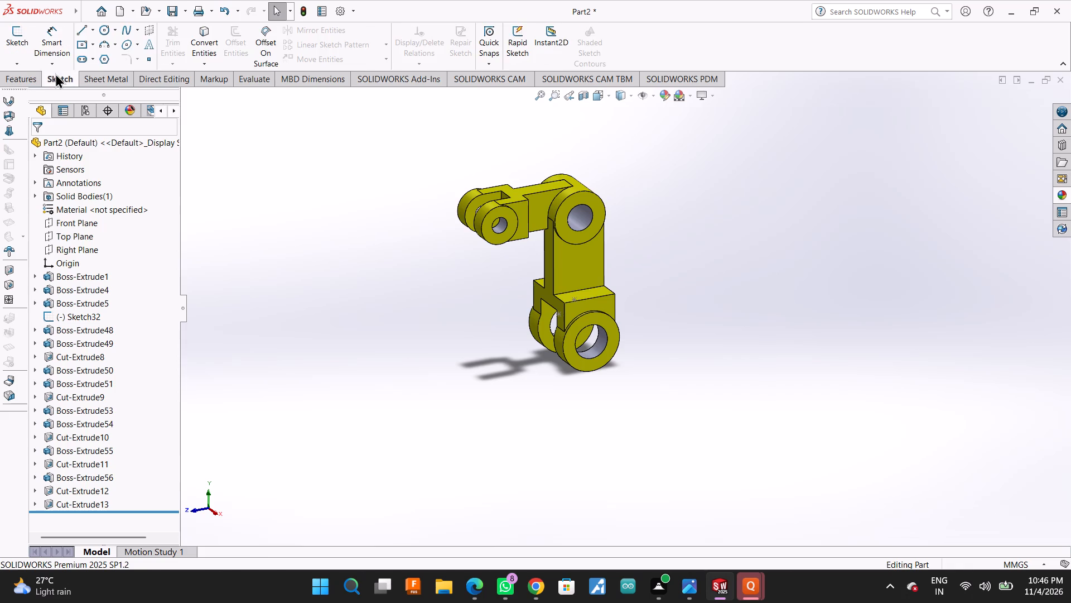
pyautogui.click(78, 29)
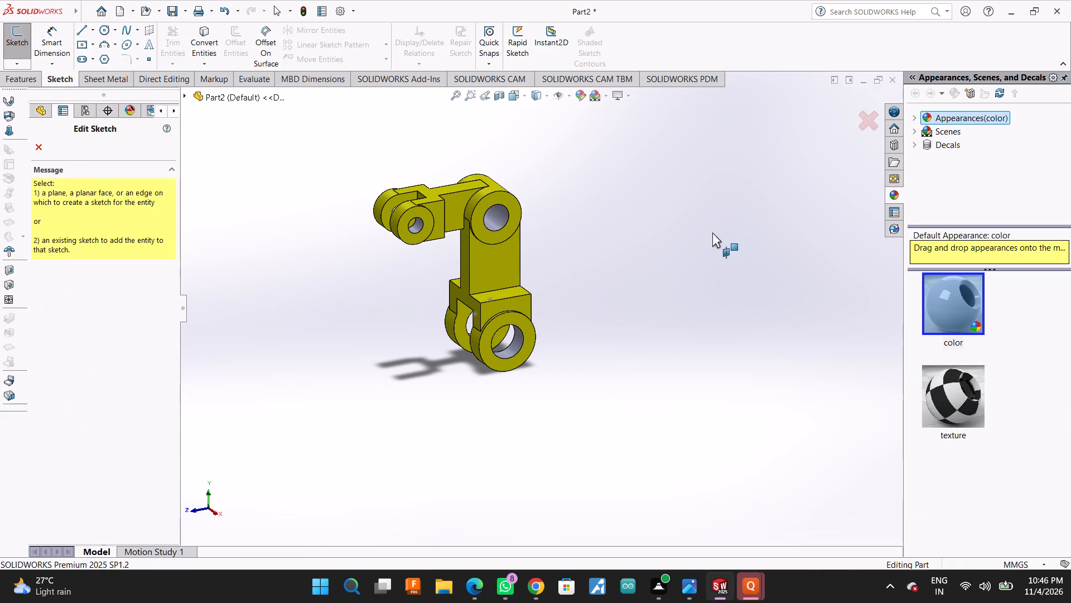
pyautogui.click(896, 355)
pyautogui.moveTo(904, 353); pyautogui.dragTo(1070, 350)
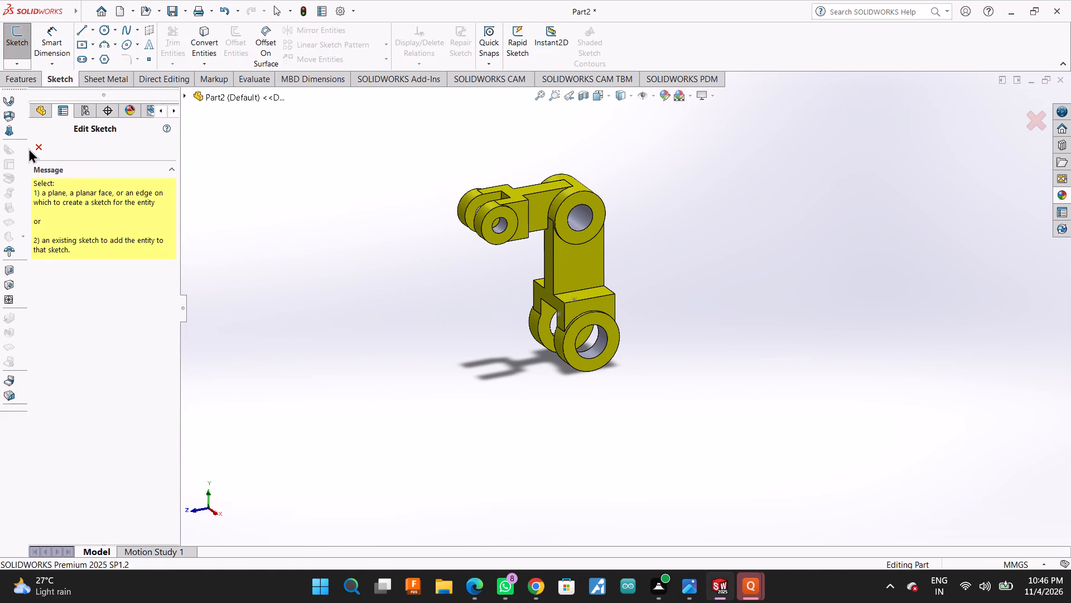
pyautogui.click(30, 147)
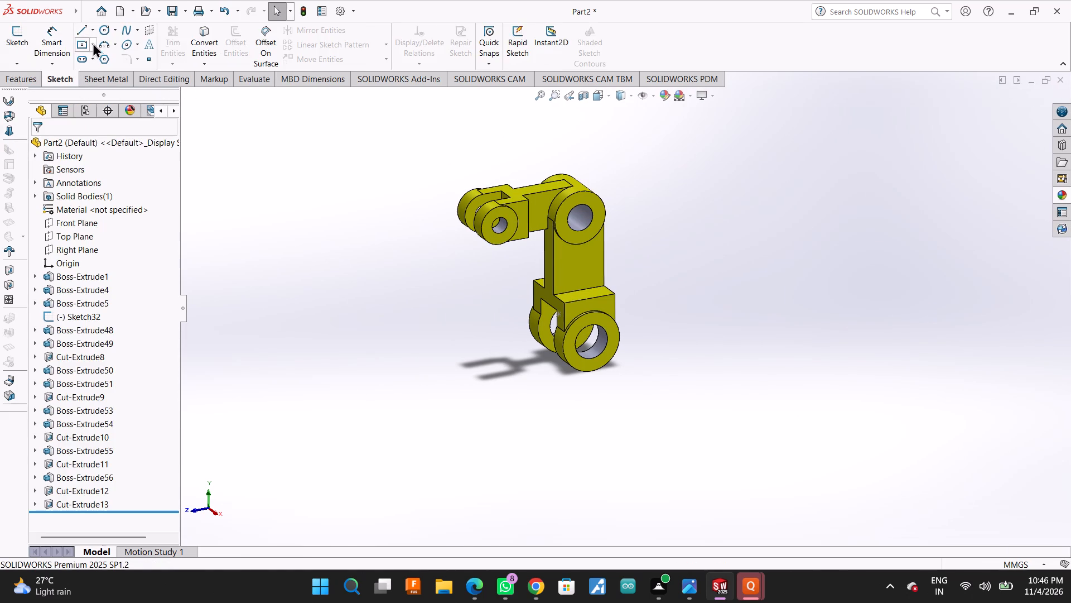
# On the Right Plane, sketch a rectangular line spiral's outer turn beside the arm: about 239 mm down, 317 mm across, up, and 312 mm back.
pyautogui.click(84, 33)
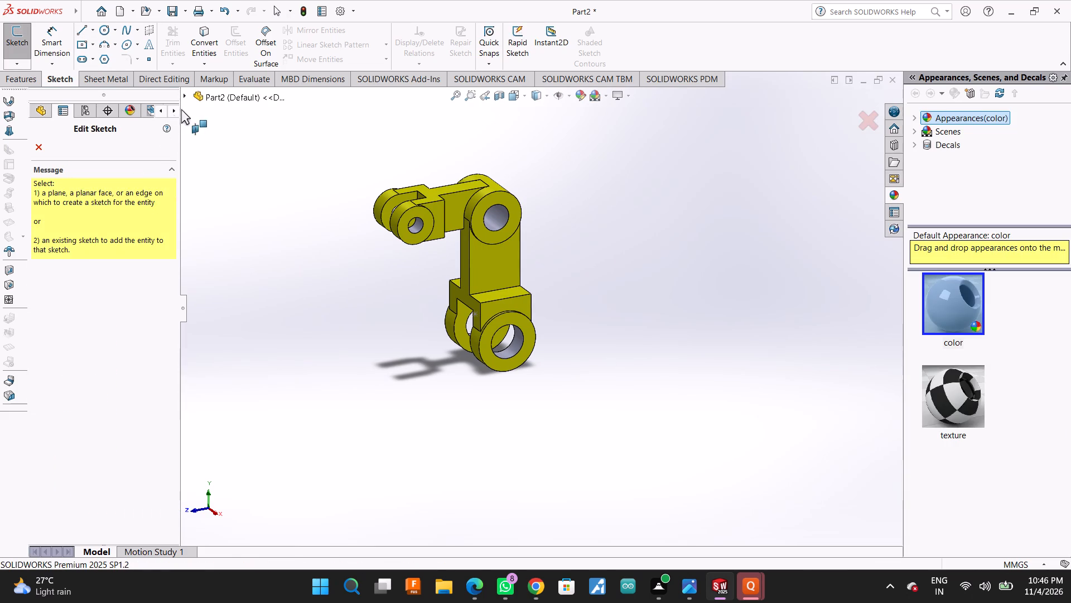
pyautogui.click(189, 97)
pyautogui.click(195, 97)
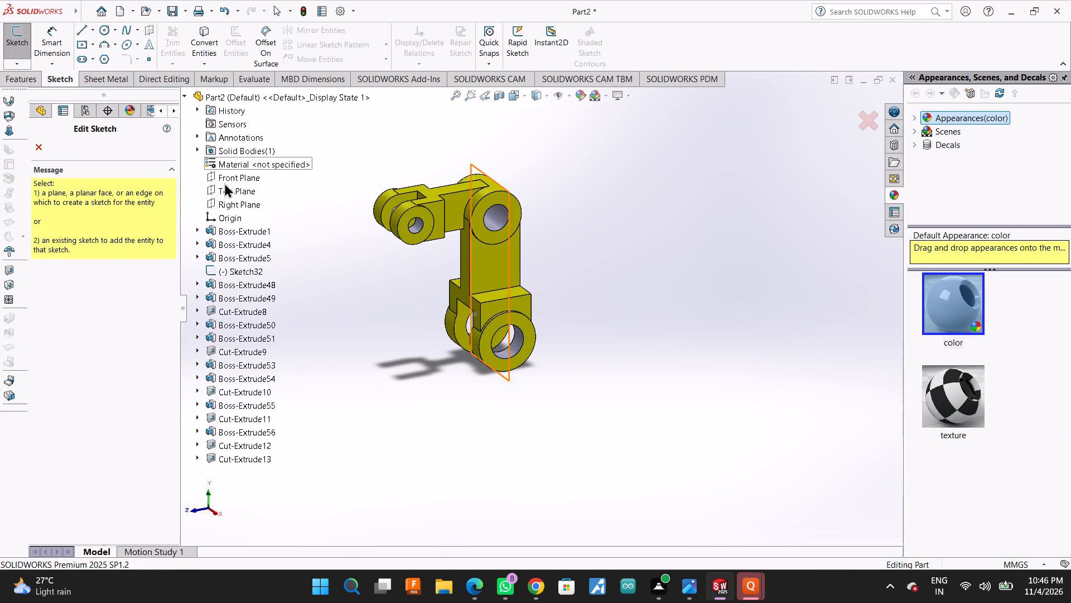
pyautogui.click(232, 198)
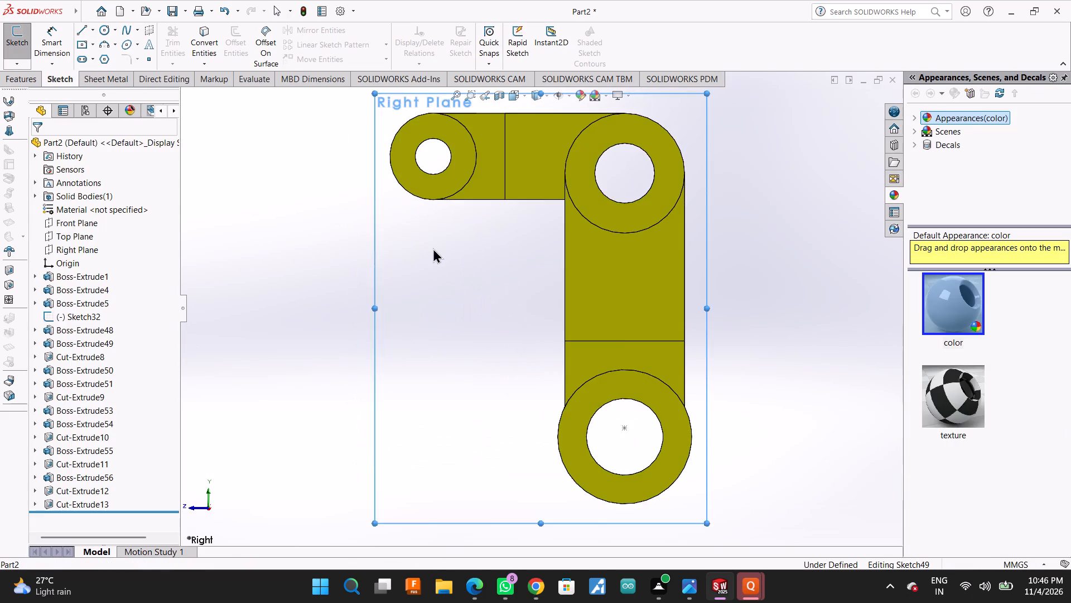
pyautogui.scroll(4, 433, 265)
pyautogui.scroll(2, 665, 265)
pyautogui.scroll(2, 737, 259)
pyautogui.scroll(-2, 737, 259)
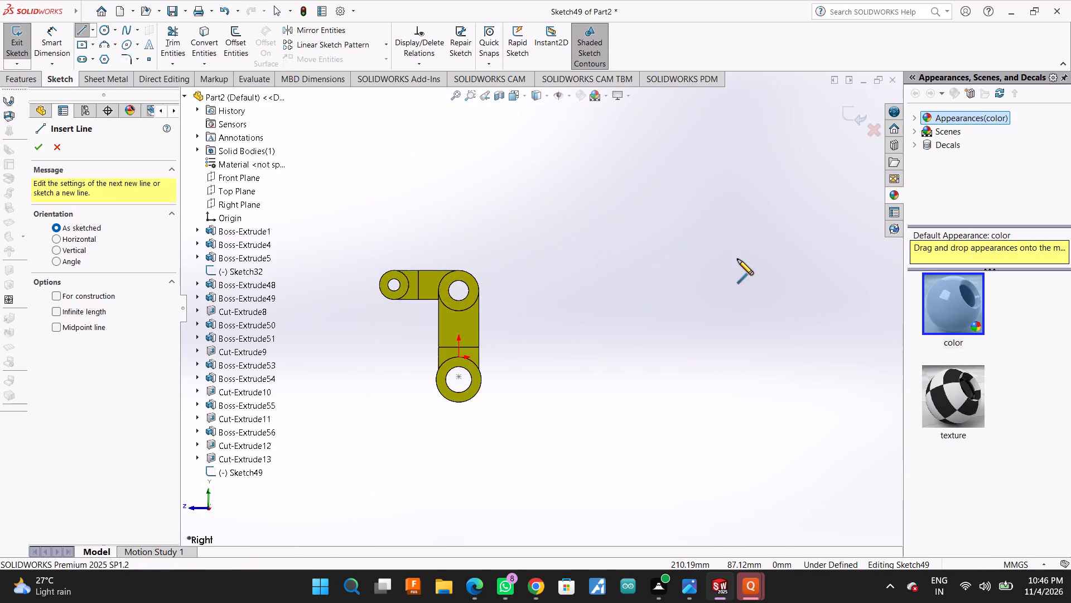
pyautogui.scroll(-2, 737, 259)
pyautogui.click(475, 226)
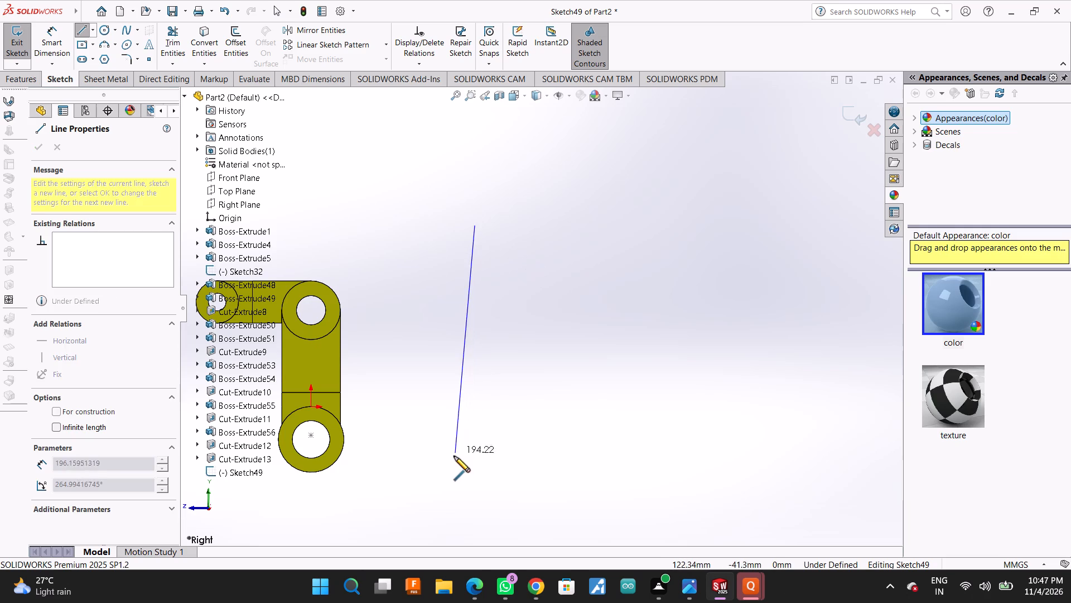
pyautogui.click(473, 509)
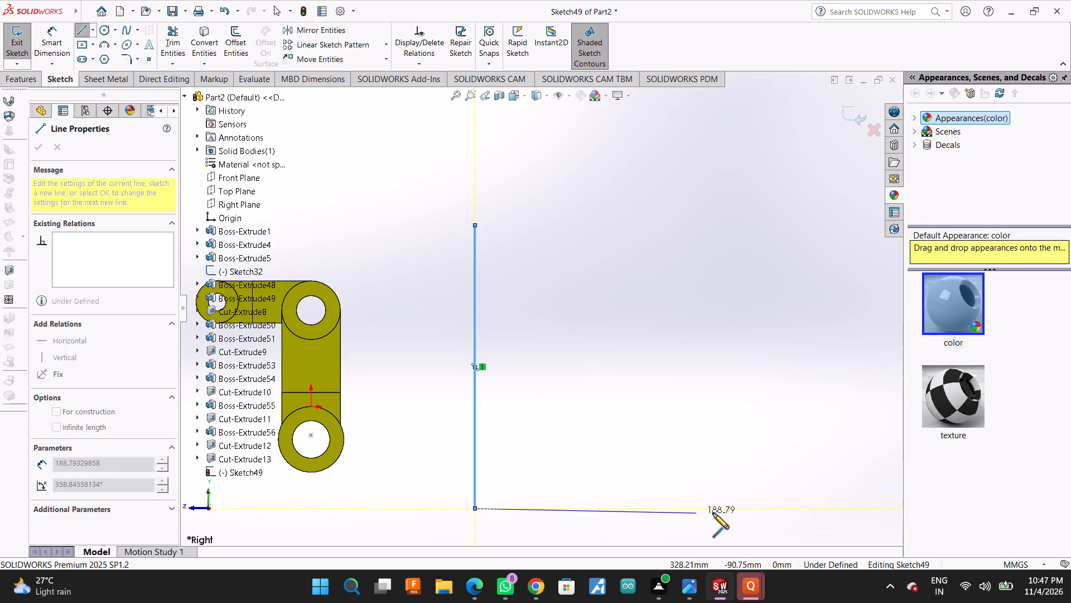
pyautogui.click(850, 506)
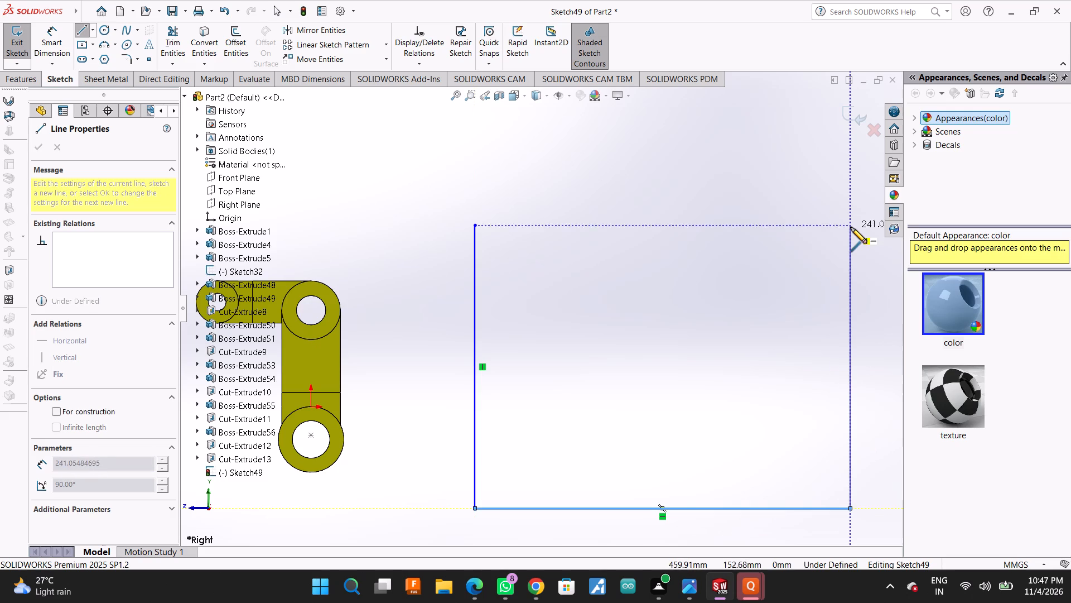
pyautogui.click(851, 233)
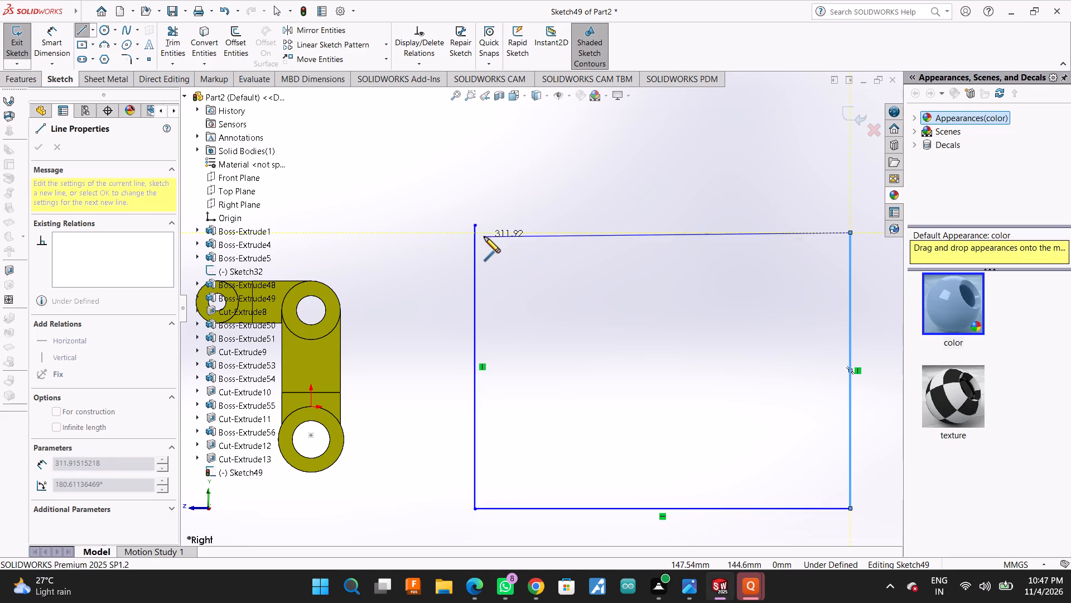
pyautogui.click(484, 233)
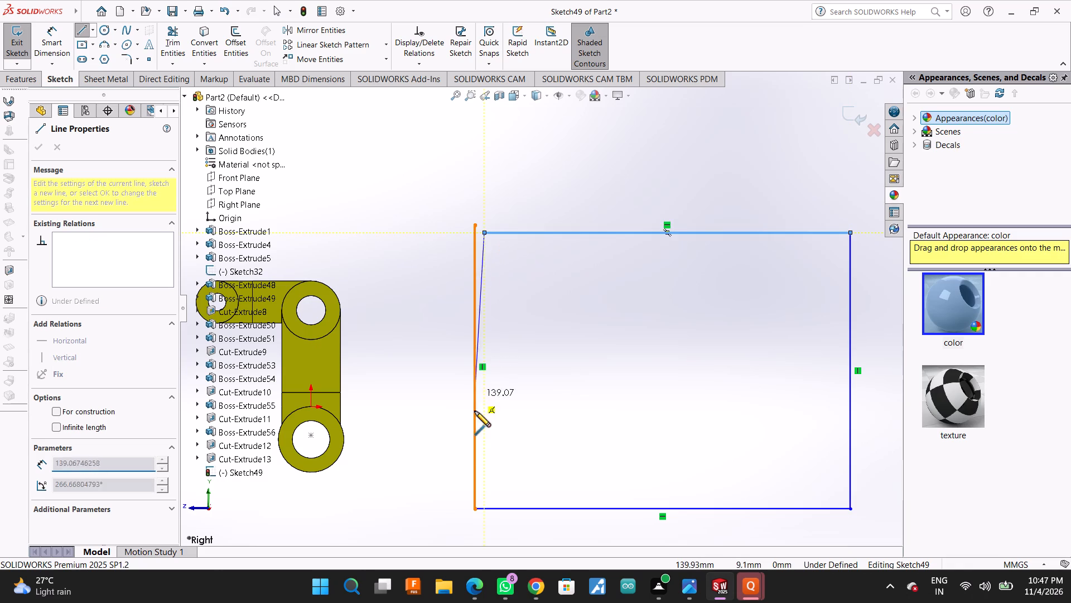
# Continue the spiral's second turn inward: about 224 mm down, 301 mm across, 220 mm up and 293 mm back.
pyautogui.click(484, 499)
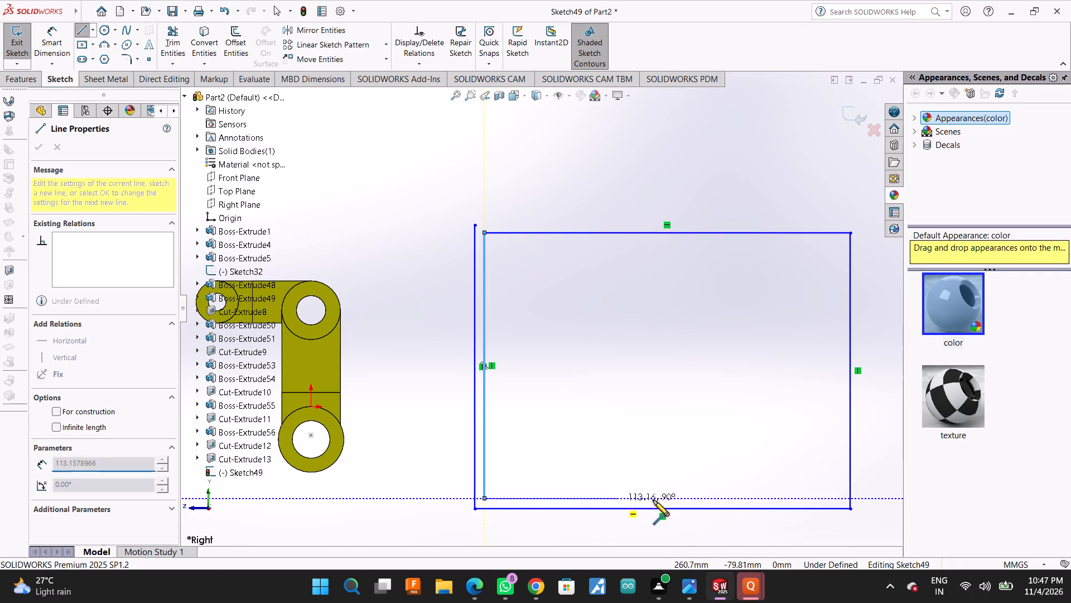
pyautogui.click(838, 496)
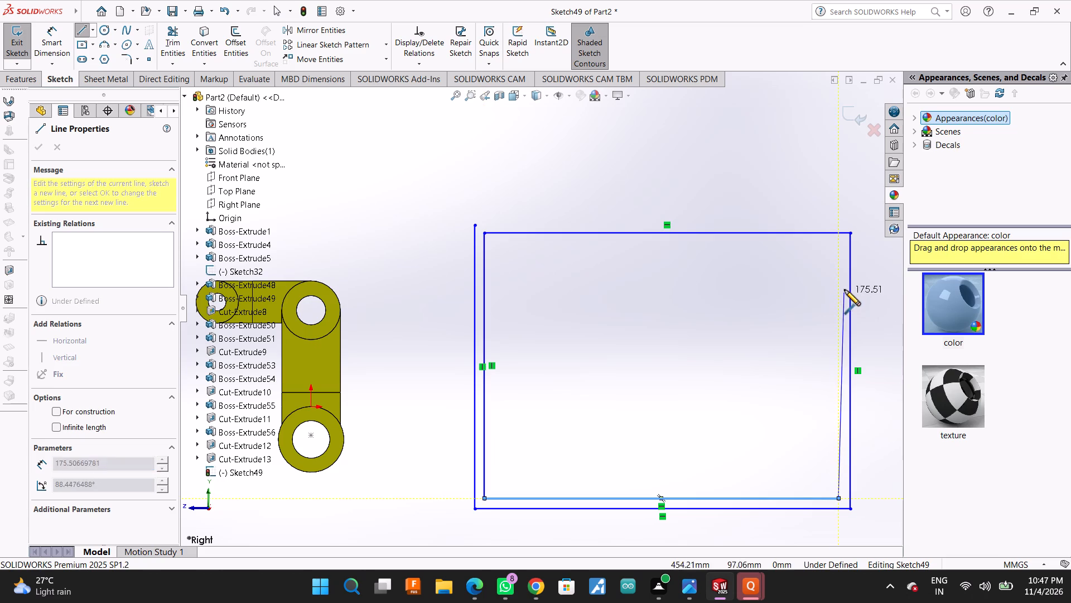
pyautogui.click(838, 241)
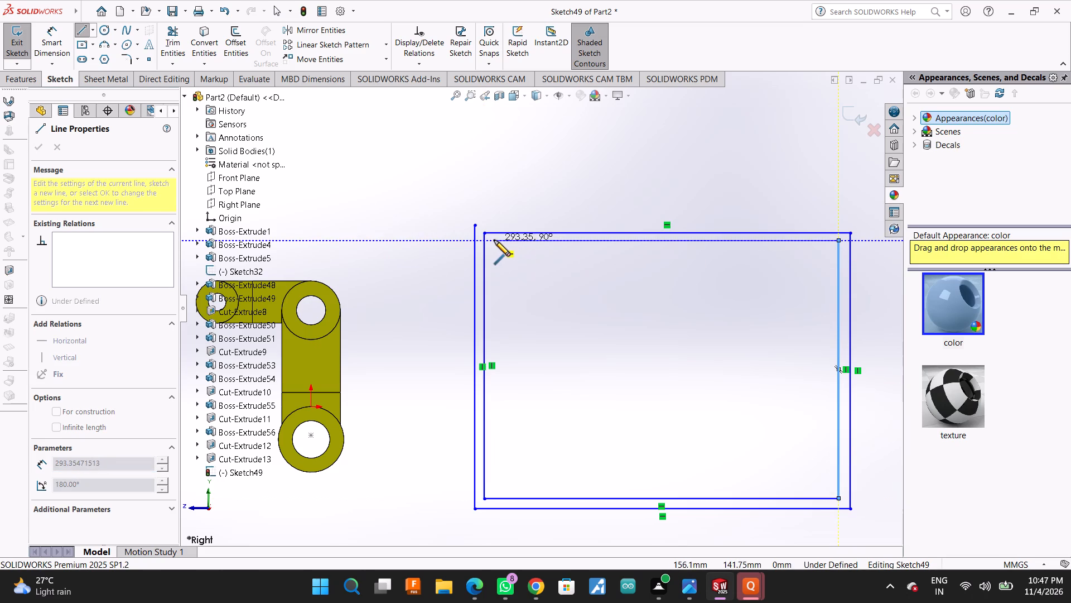
pyautogui.click(494, 240)
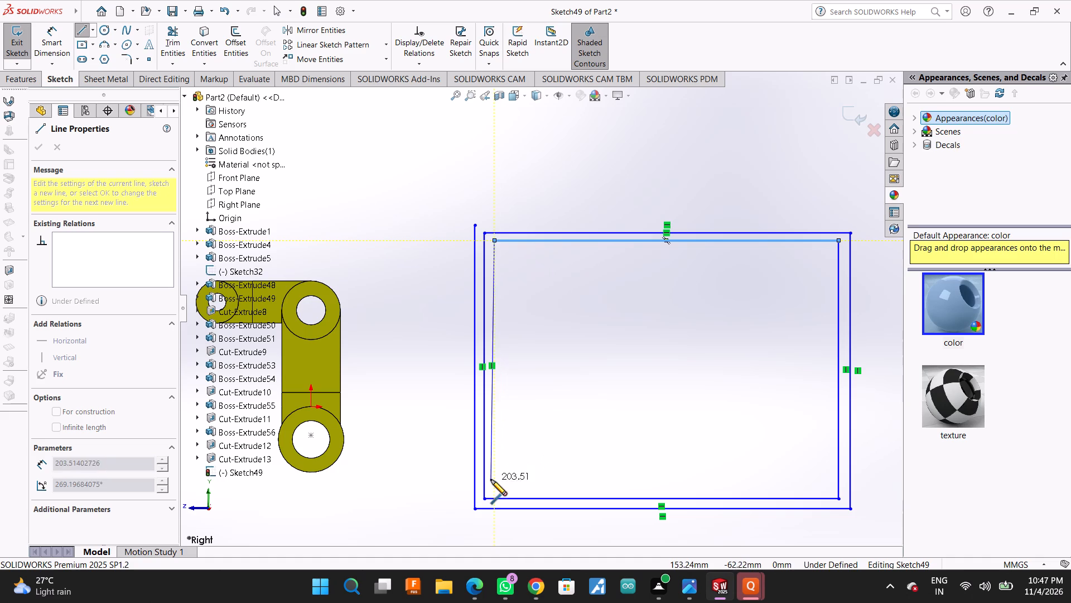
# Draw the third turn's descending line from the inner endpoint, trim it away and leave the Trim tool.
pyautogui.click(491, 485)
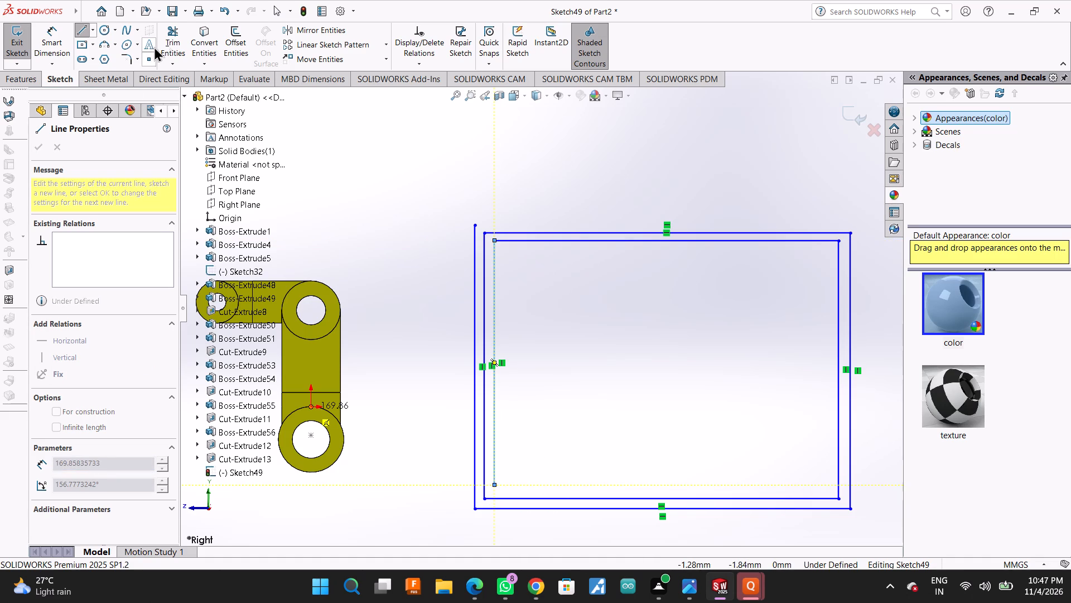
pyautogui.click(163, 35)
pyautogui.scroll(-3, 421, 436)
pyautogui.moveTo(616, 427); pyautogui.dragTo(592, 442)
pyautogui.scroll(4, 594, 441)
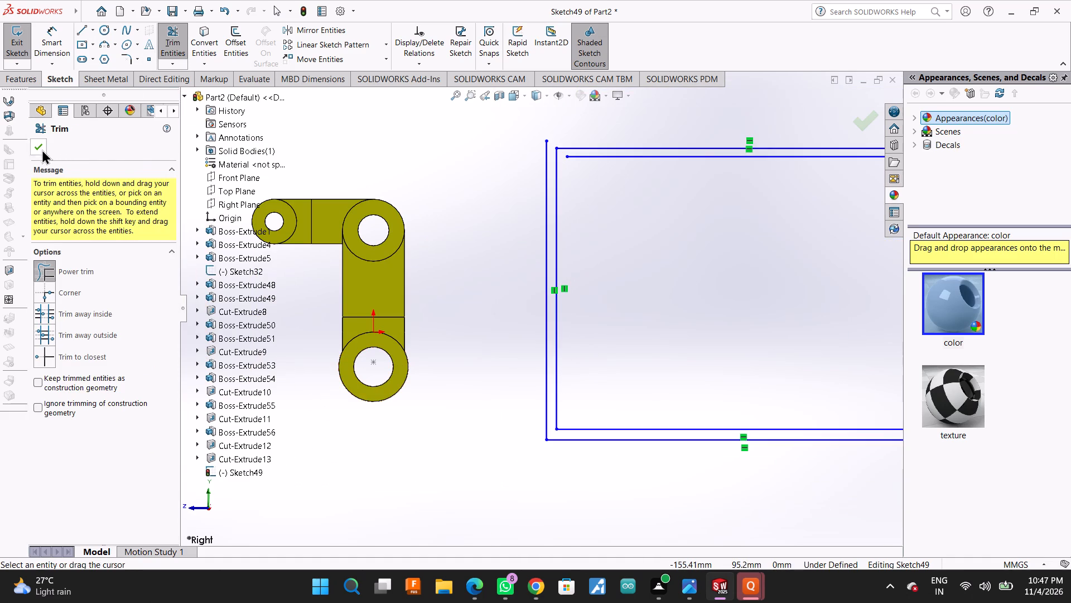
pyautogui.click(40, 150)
# Draw the spiral's third turn from its inner endpoint: about 212 mm down, 284 mm across, 204 mm up and 269 mm back.
pyautogui.click(76, 32)
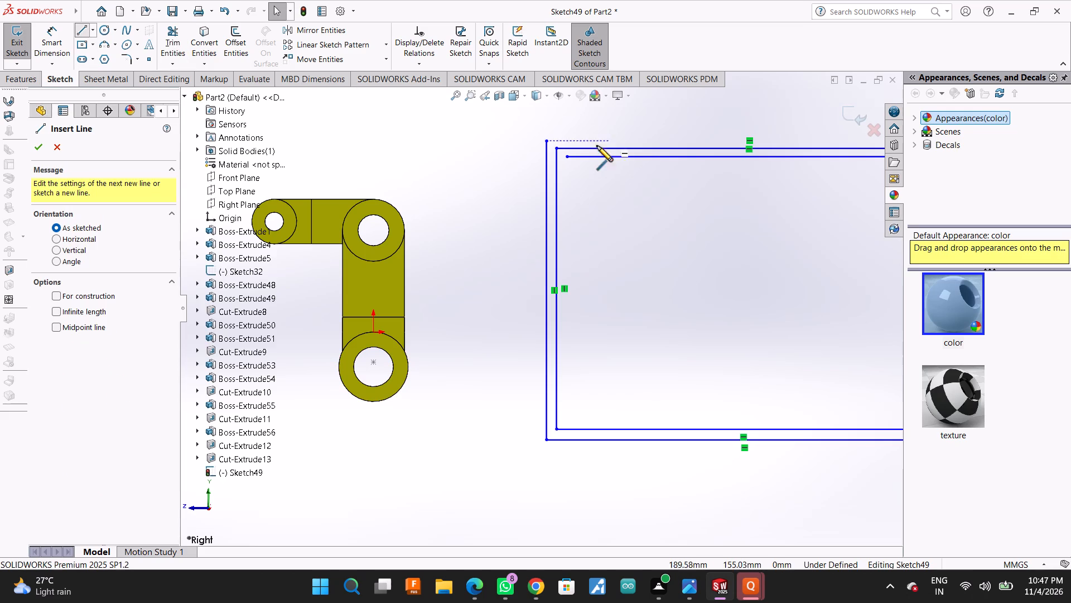
pyautogui.click(566, 157)
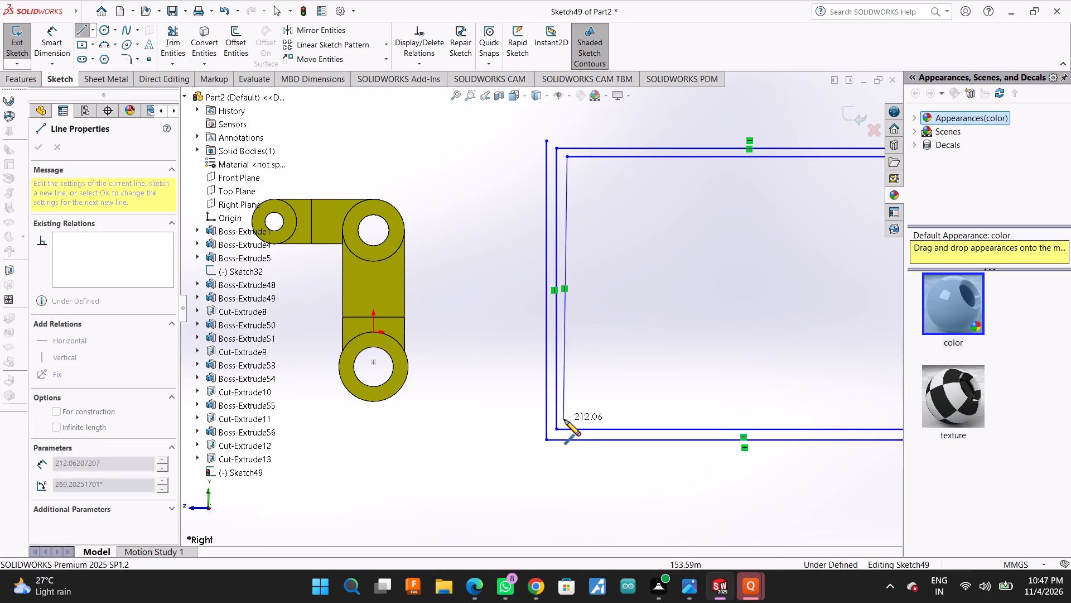
pyautogui.click(565, 420)
pyautogui.scroll(3, 565, 420)
pyautogui.scroll(-1, 696, 333)
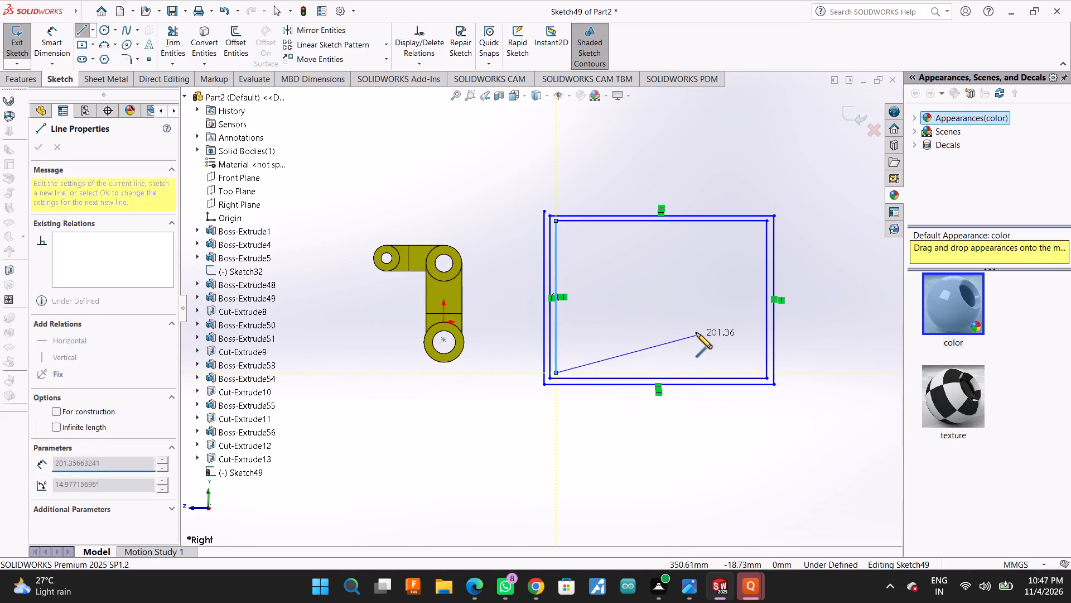
pyautogui.scroll(-3, 696, 333)
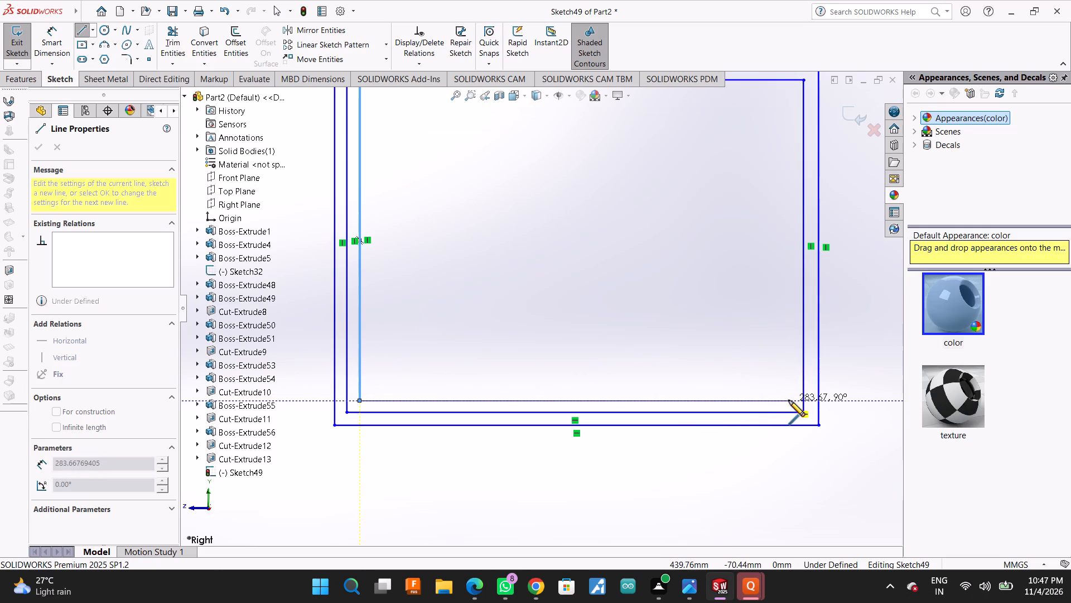
pyautogui.click(789, 400)
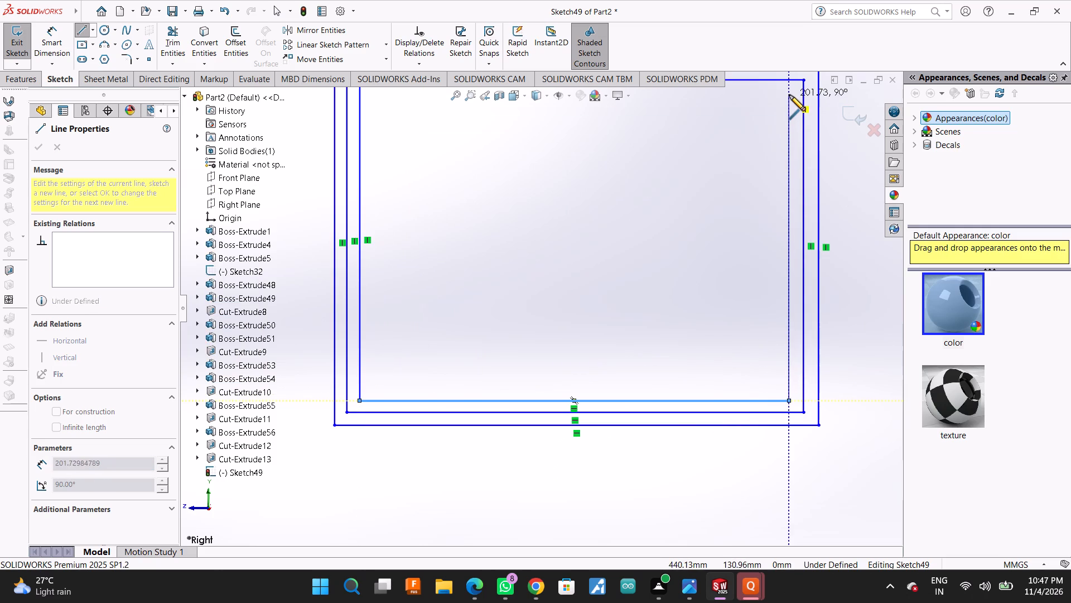
pyautogui.click(789, 92)
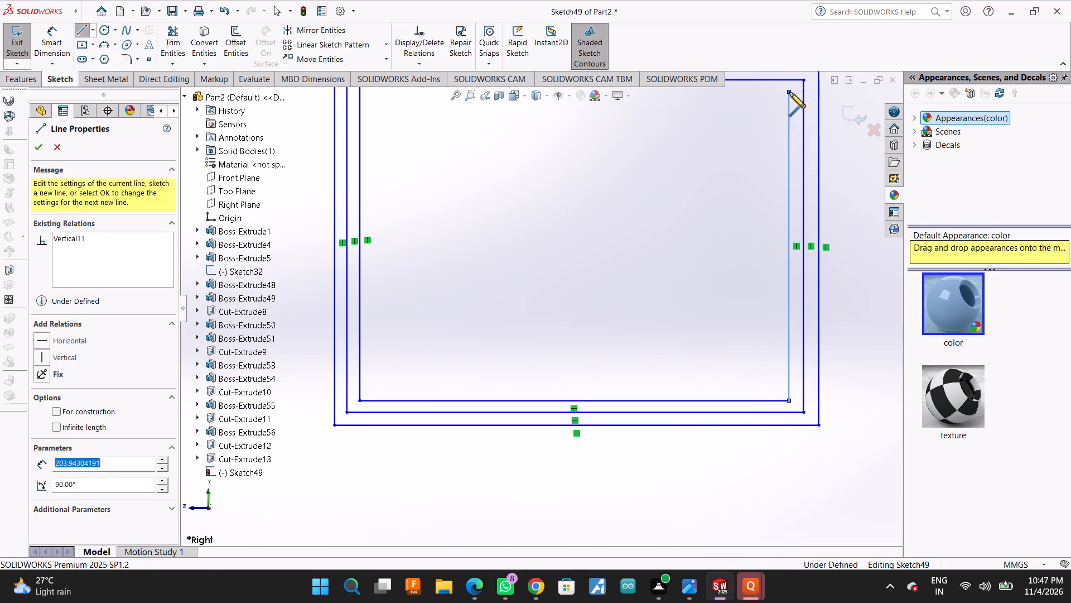
pyautogui.scroll(1, 769, 152)
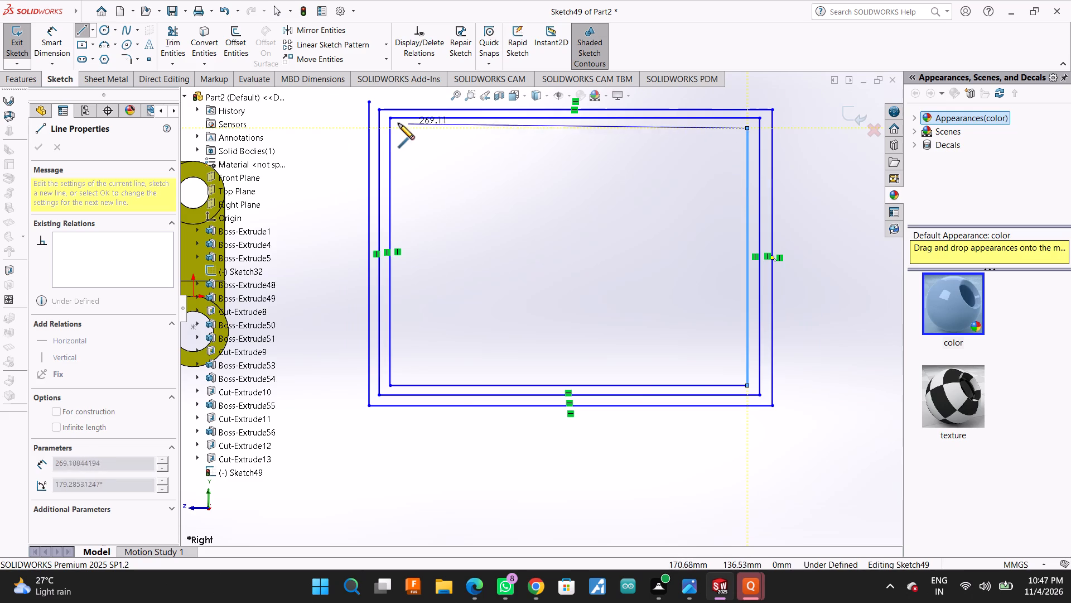
pyautogui.click(397, 128)
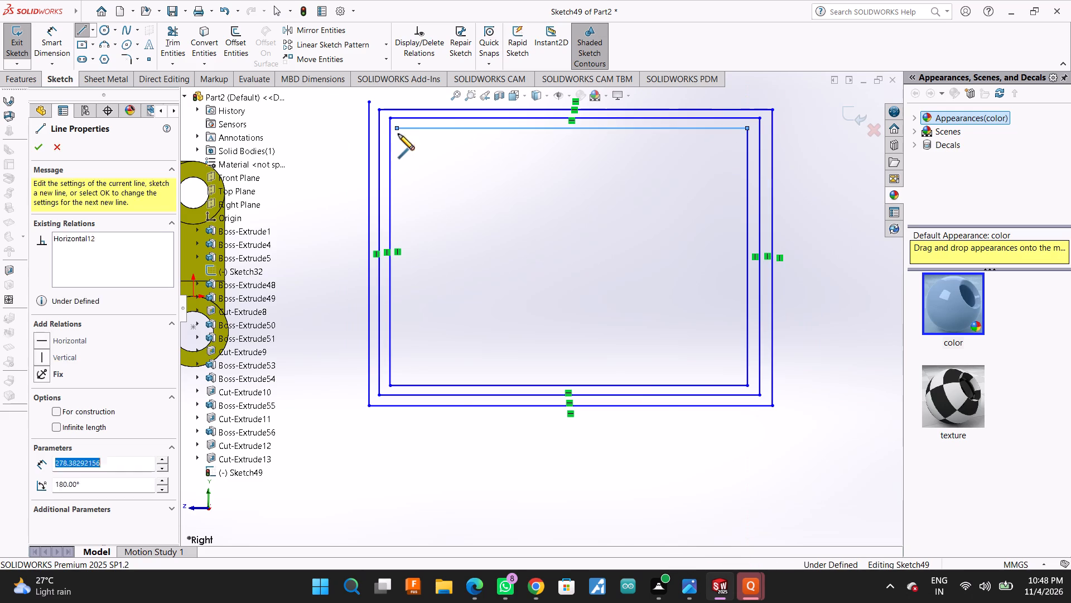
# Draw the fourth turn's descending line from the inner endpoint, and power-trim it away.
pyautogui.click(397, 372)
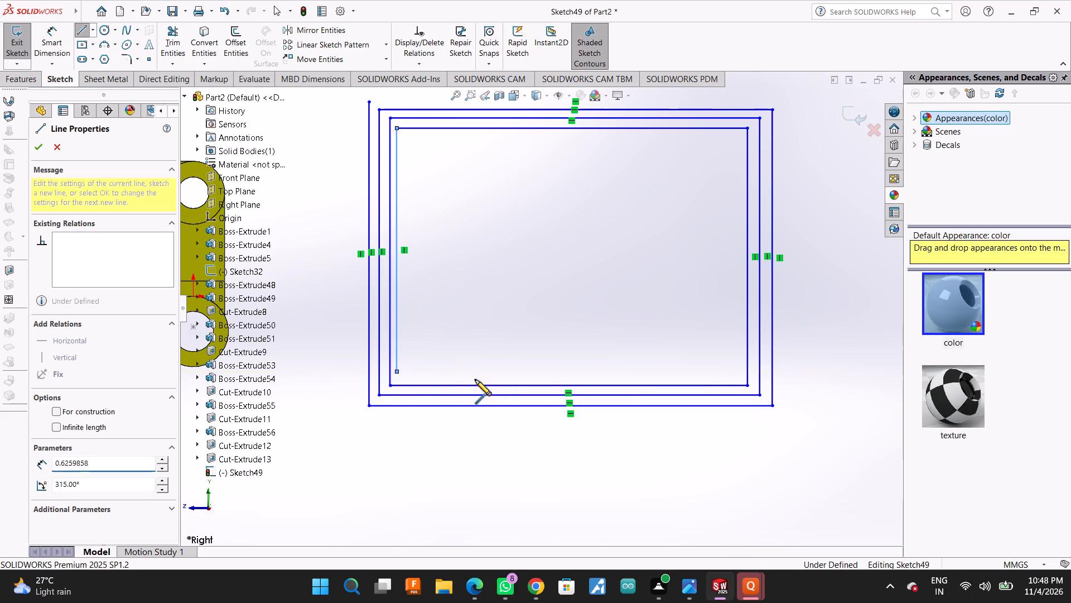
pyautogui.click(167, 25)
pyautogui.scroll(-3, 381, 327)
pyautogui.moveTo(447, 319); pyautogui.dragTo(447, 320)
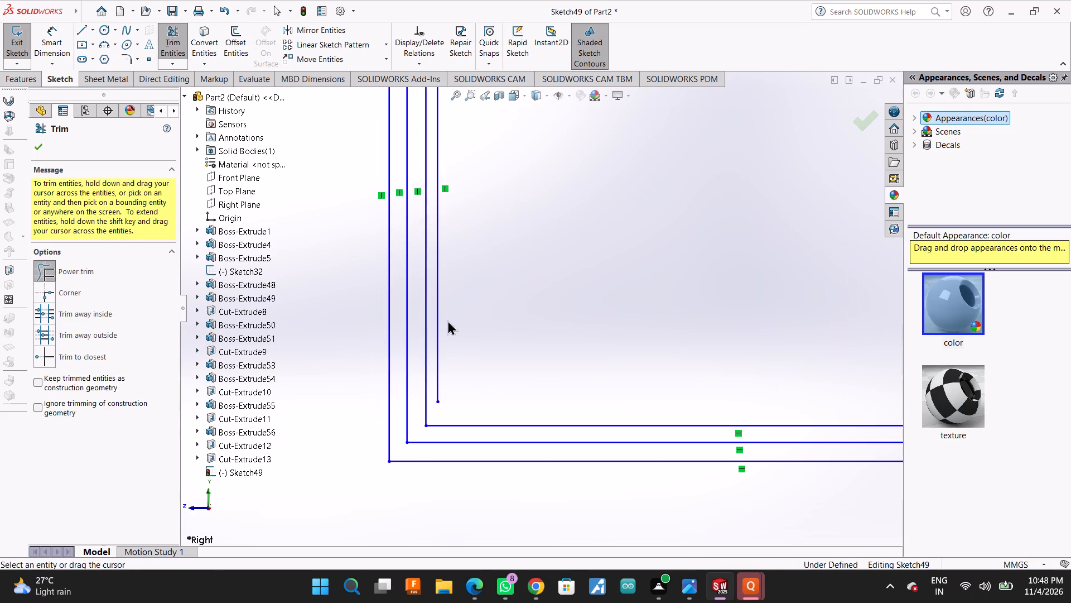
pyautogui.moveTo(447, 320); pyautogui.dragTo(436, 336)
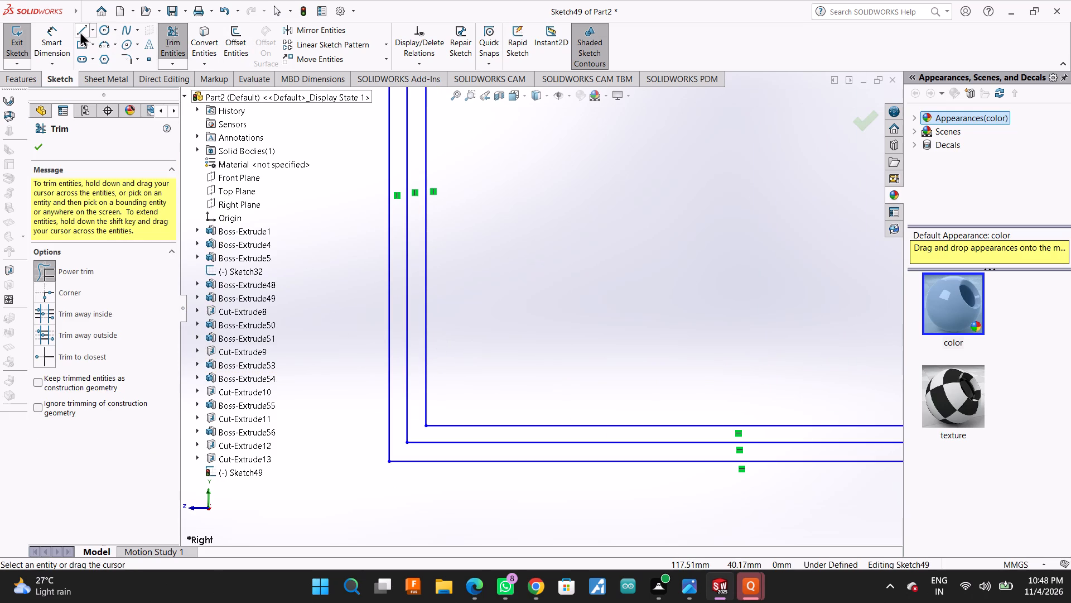
# Draw the spiral's fourth turn from its inner endpoint: about 196 mm down, 269 mm across, 186 mm up and 262 mm back.
pyautogui.click(79, 32)
pyautogui.scroll(2, 349, 283)
pyautogui.scroll(2, 439, 266)
pyautogui.scroll(-3, 457, 180)
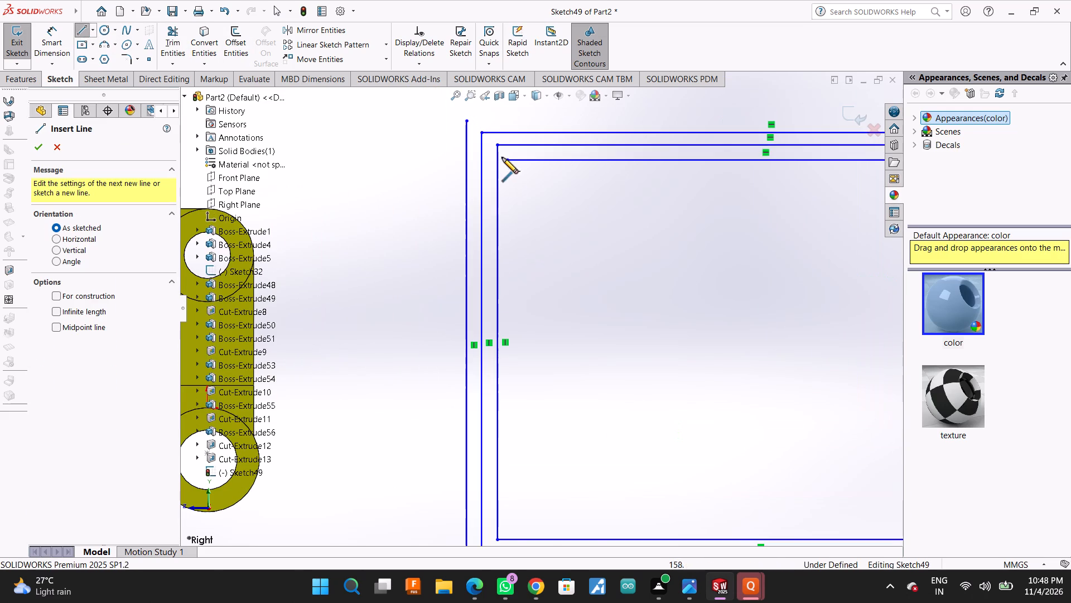
pyautogui.click(508, 161)
pyautogui.scroll(3, 554, 260)
pyautogui.scroll(-4, 551, 338)
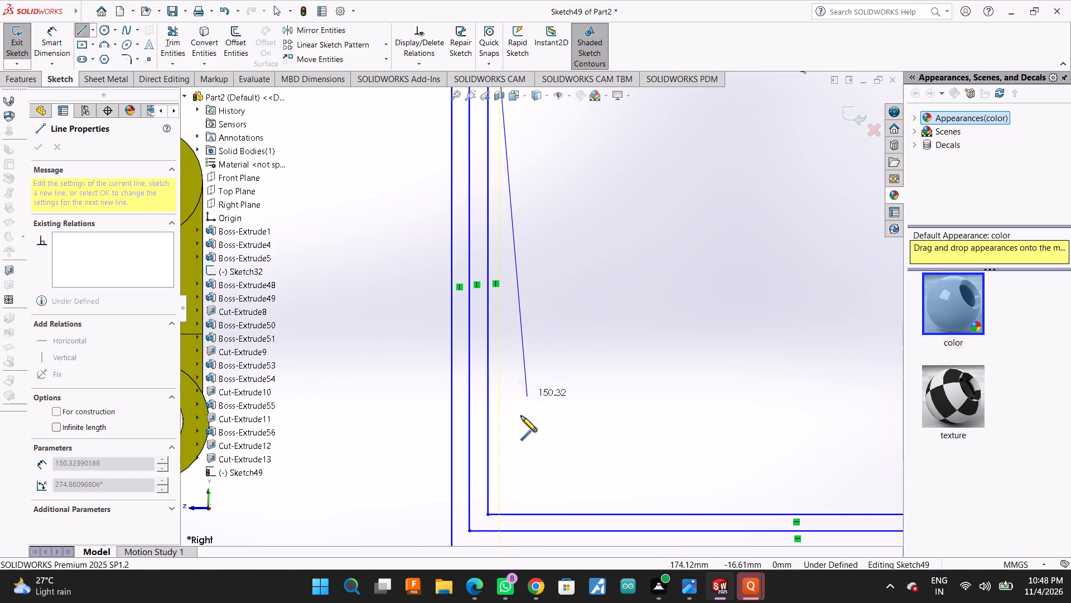
pyautogui.click(500, 496)
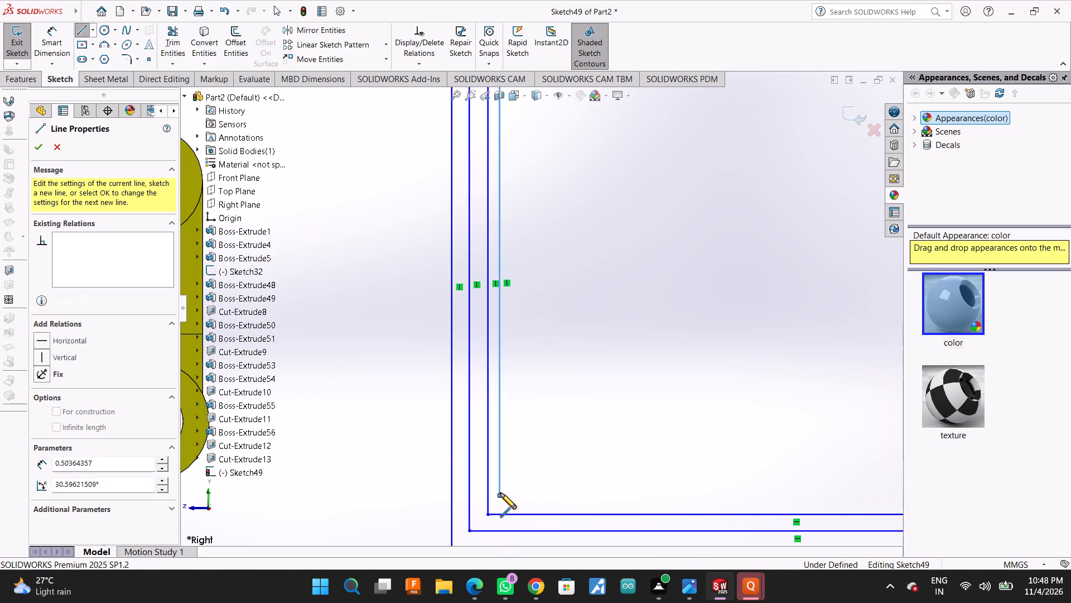
pyautogui.scroll(3, 456, 458)
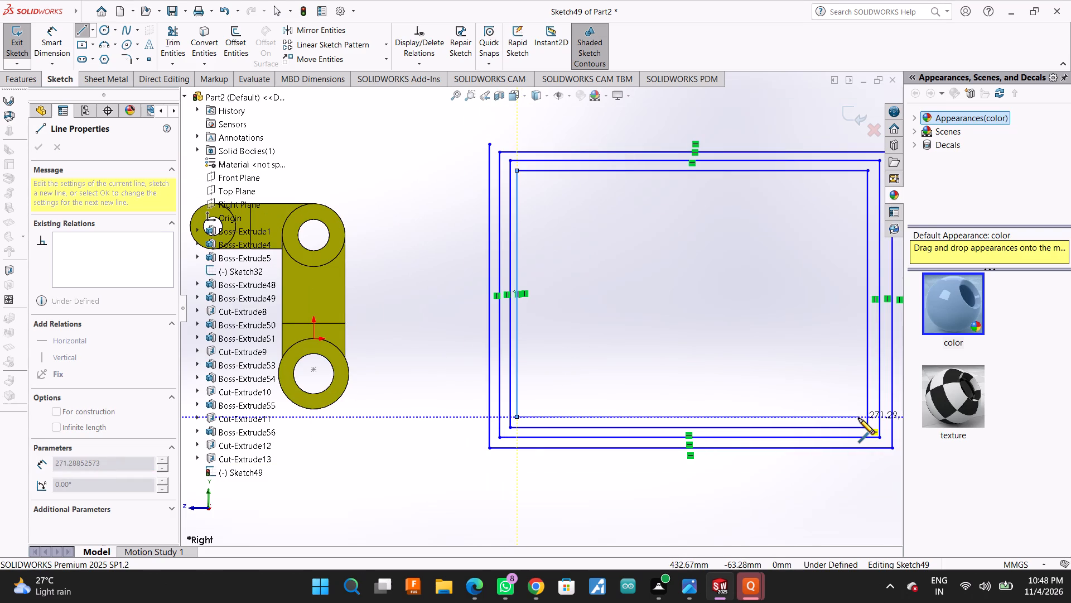
pyautogui.click(856, 418)
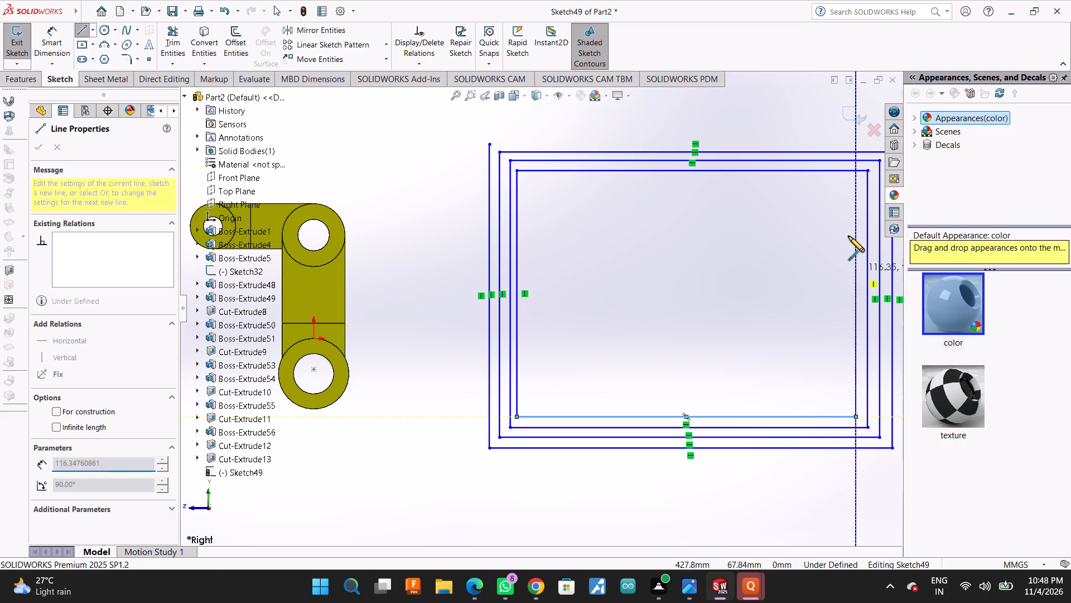
pyautogui.click(857, 182)
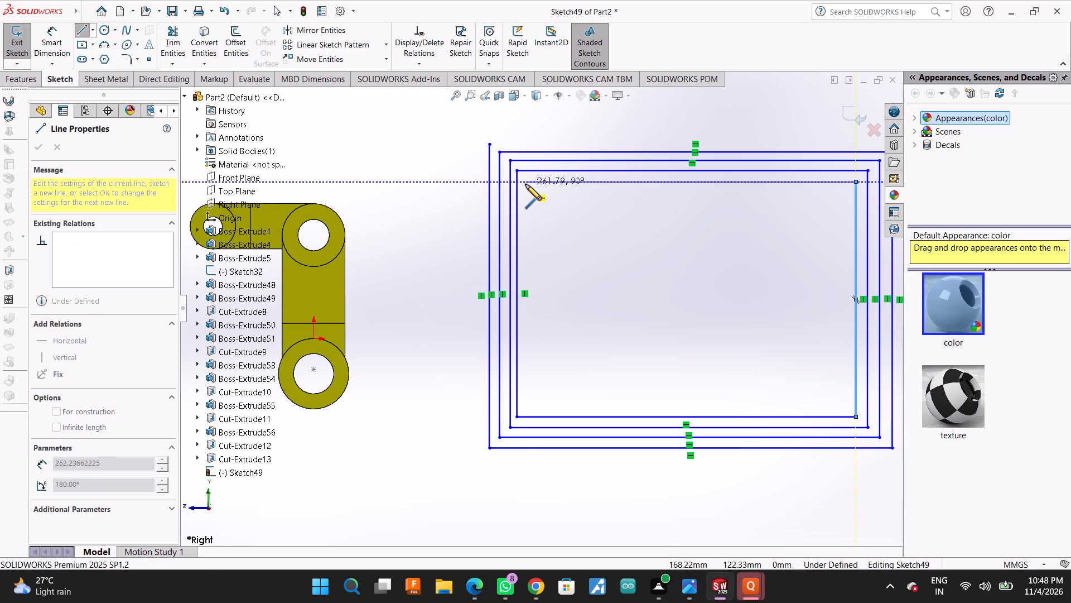
pyautogui.click(525, 184)
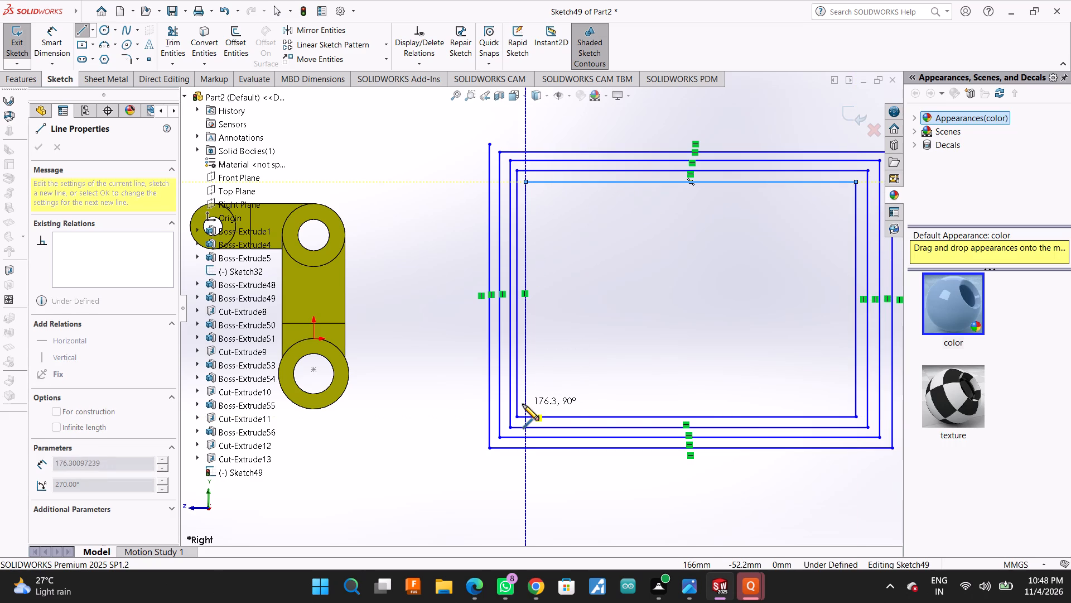
# Continue with the fifth turn inward: about 180 mm down in two segments, 254 mm across, 172 mm up and 248 mm back.
pyautogui.click(523, 404)
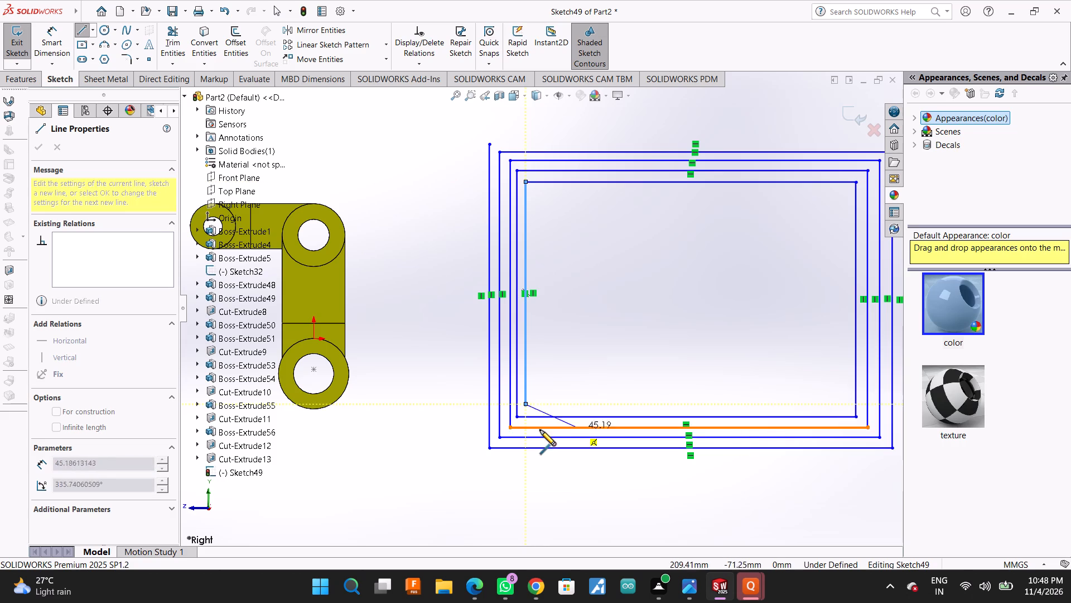
pyautogui.scroll(-1, 533, 412)
pyautogui.click(521, 404)
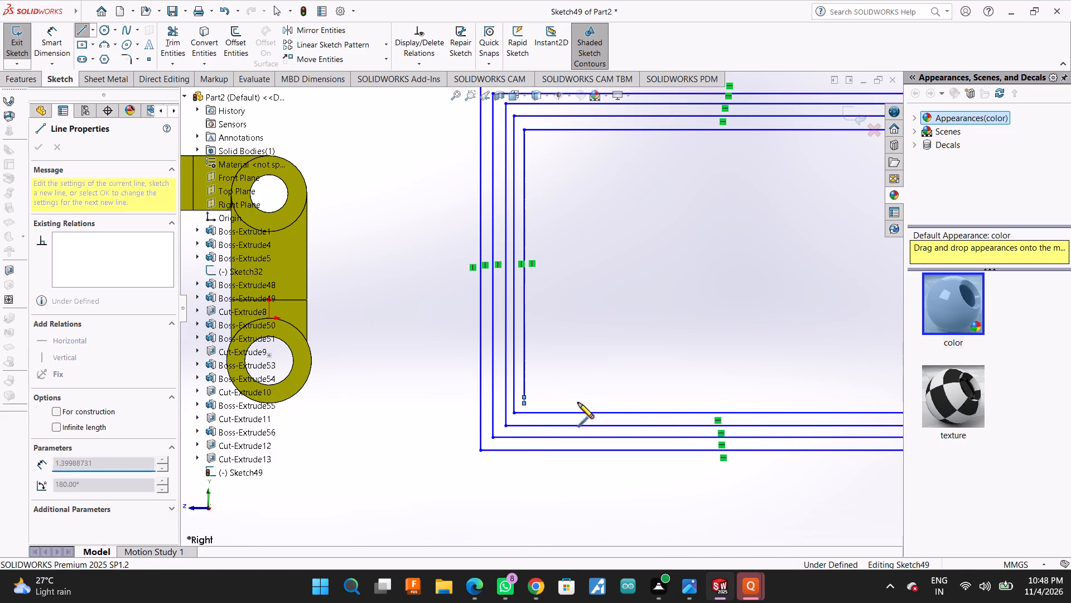
pyautogui.scroll(1, 656, 396)
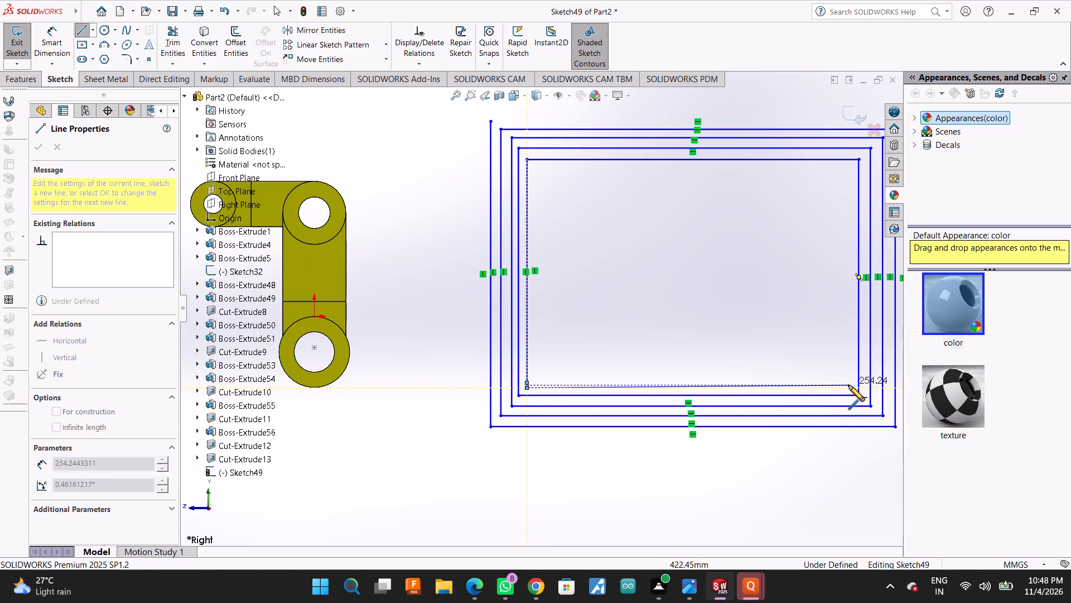
pyautogui.click(848, 385)
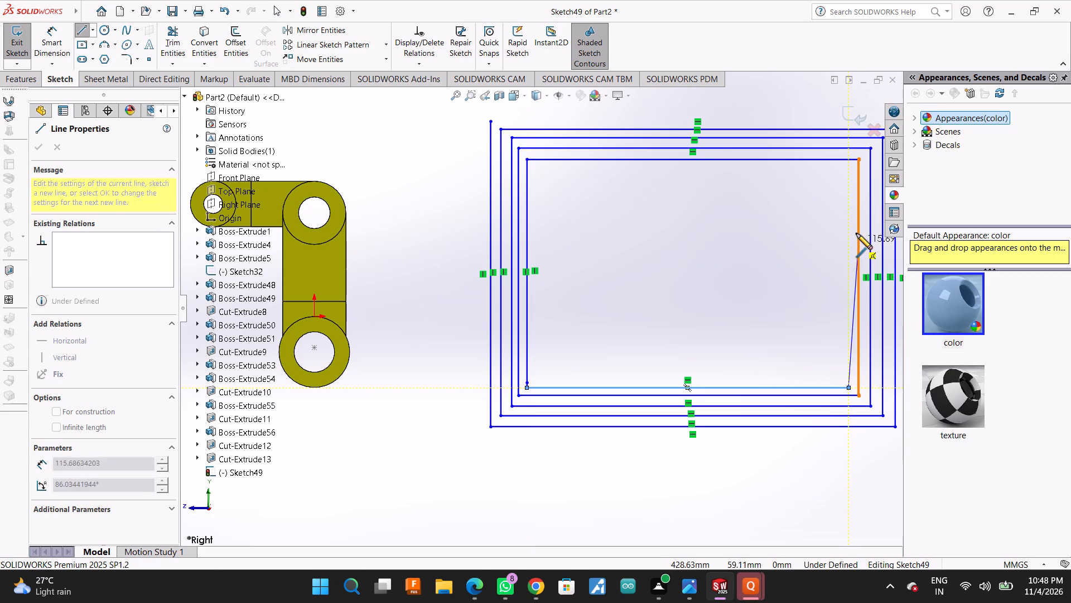
pyautogui.click(848, 169)
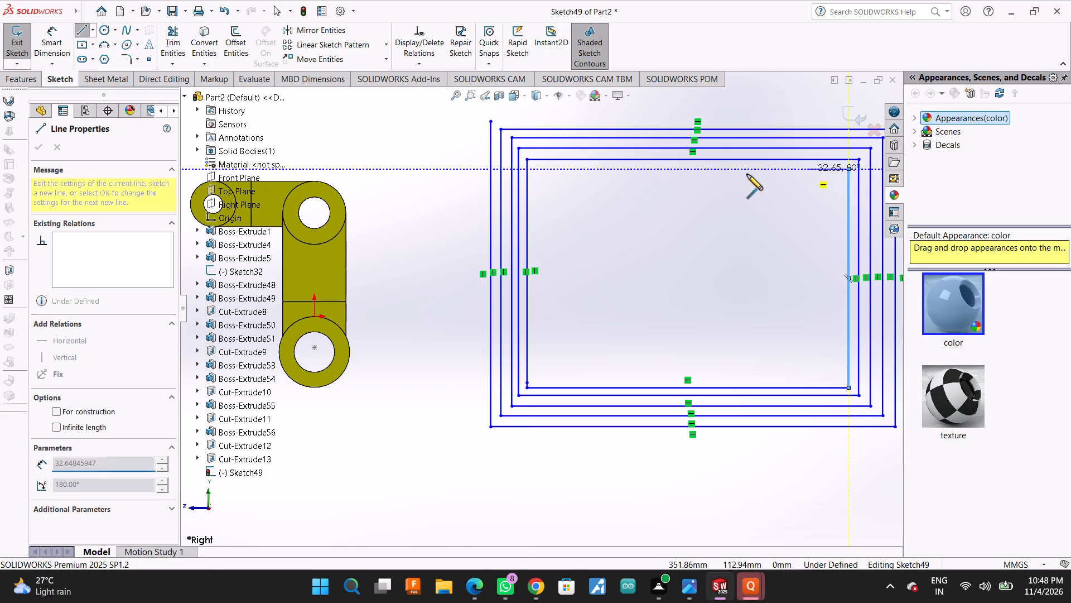
pyautogui.click(535, 168)
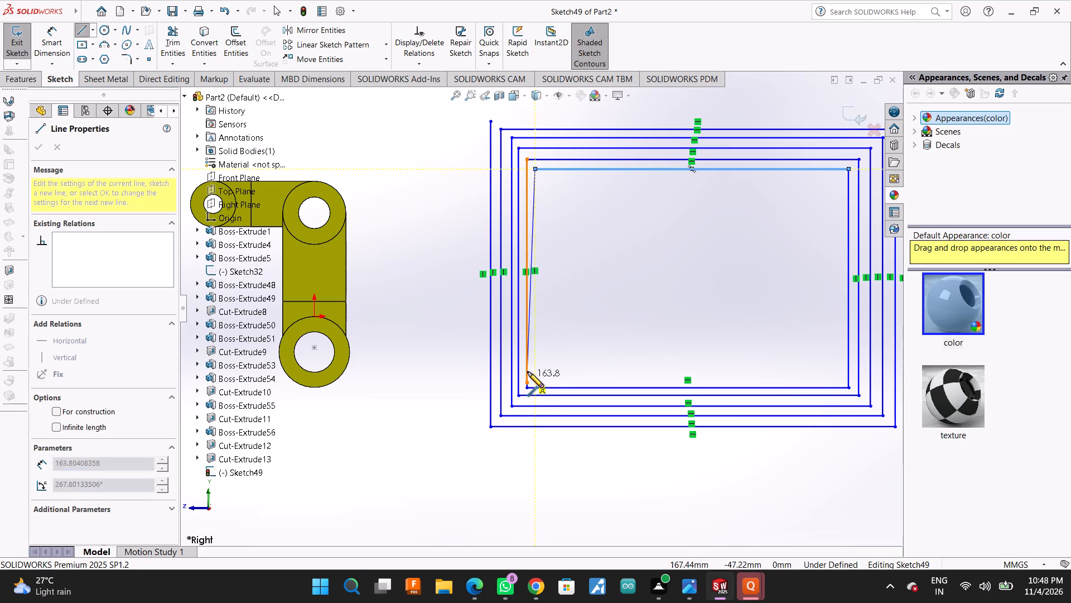
# Draw the sixth turn inward: about 167 mm down, 242 mm across in two segments, 158 mm up and 235 mm back.
pyautogui.scroll(-2, 460, 439)
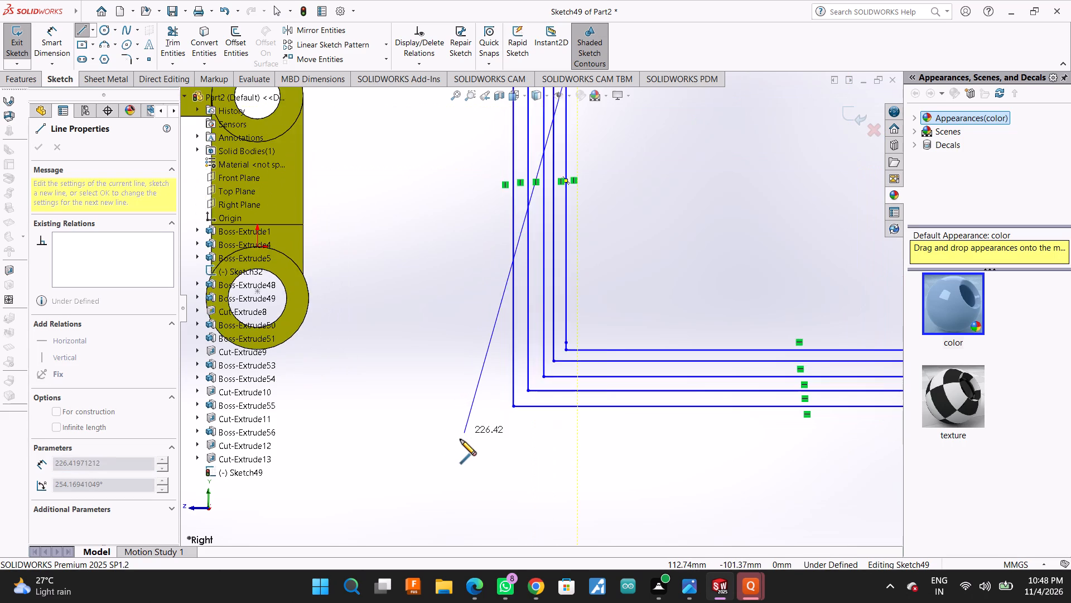
pyautogui.scroll(-2, 460, 439)
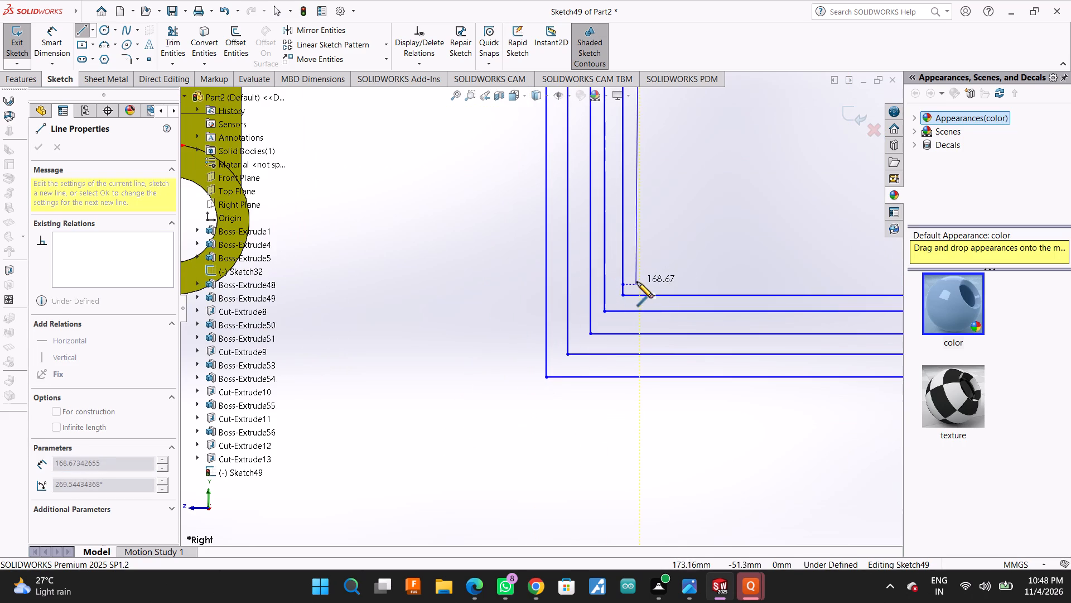
pyautogui.click(640, 276)
pyautogui.scroll(5, 622, 299)
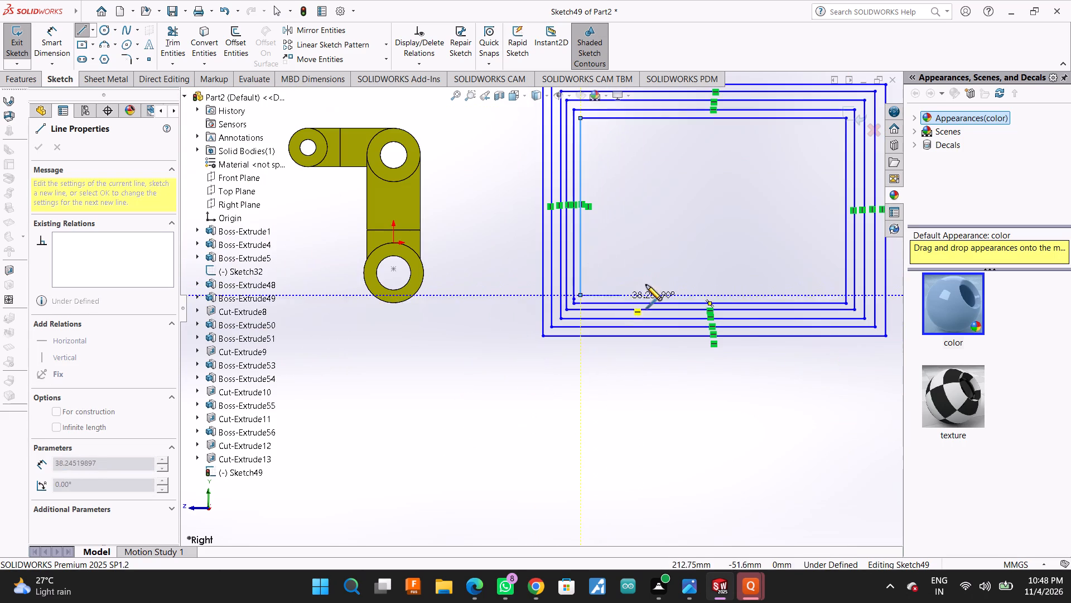
pyautogui.scroll(-1, 793, 292)
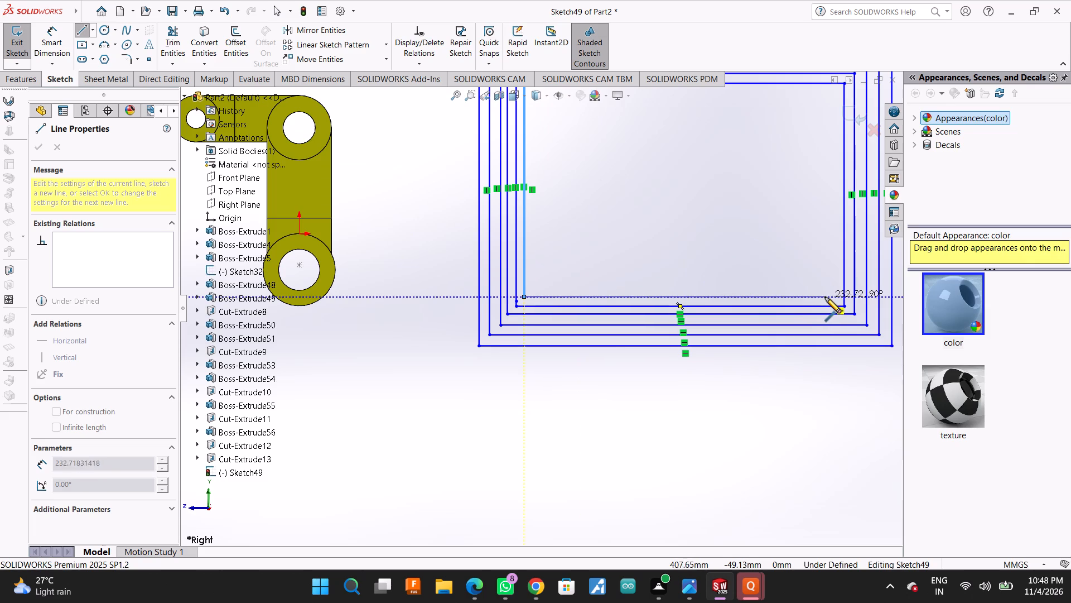
pyautogui.click(827, 297)
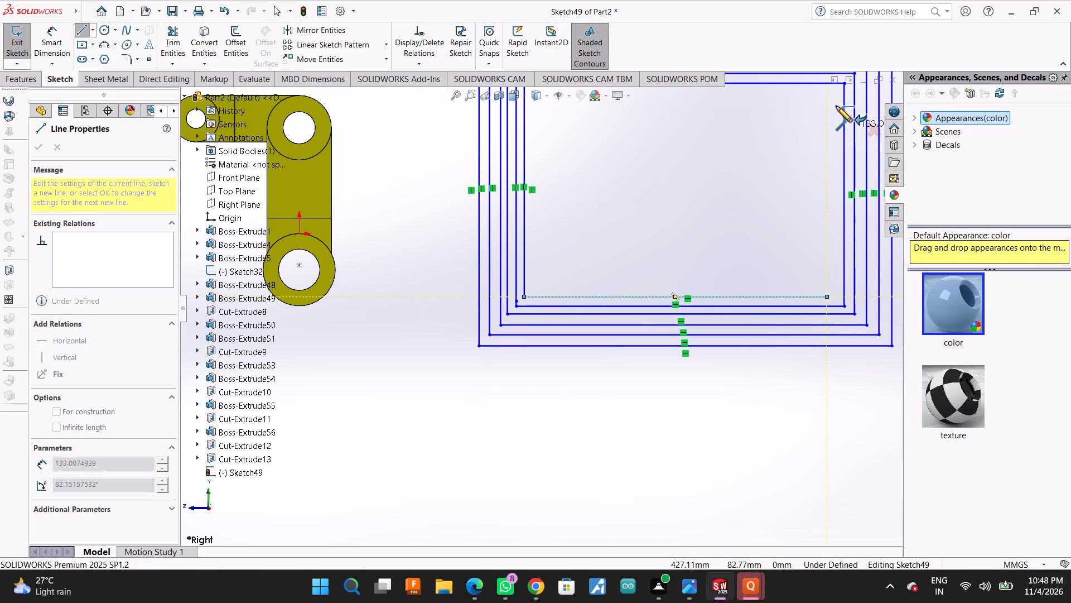
pyautogui.scroll(-1, 852, 291)
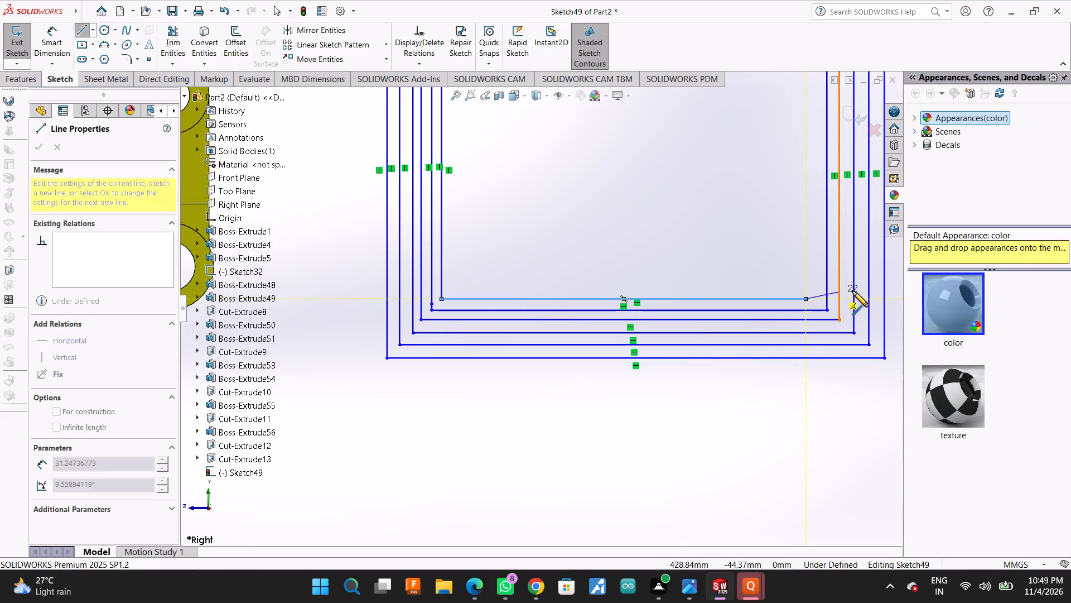
pyautogui.click(816, 298)
pyautogui.scroll(2, 643, 506)
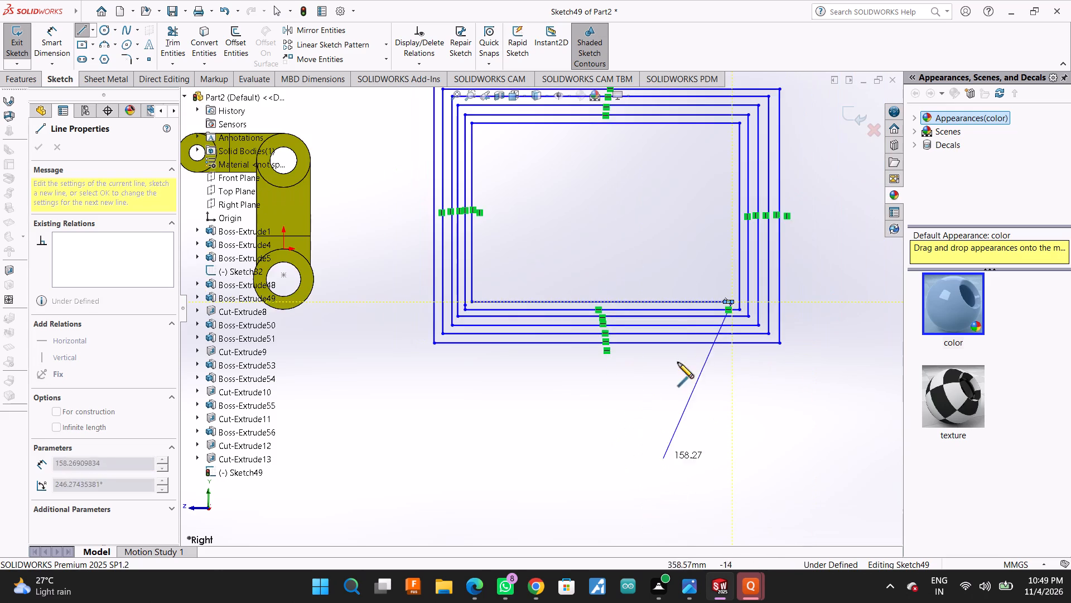
pyautogui.scroll(-2, 686, 283)
pyautogui.scroll(5, 746, 217)
pyautogui.scroll(-1, 609, 226)
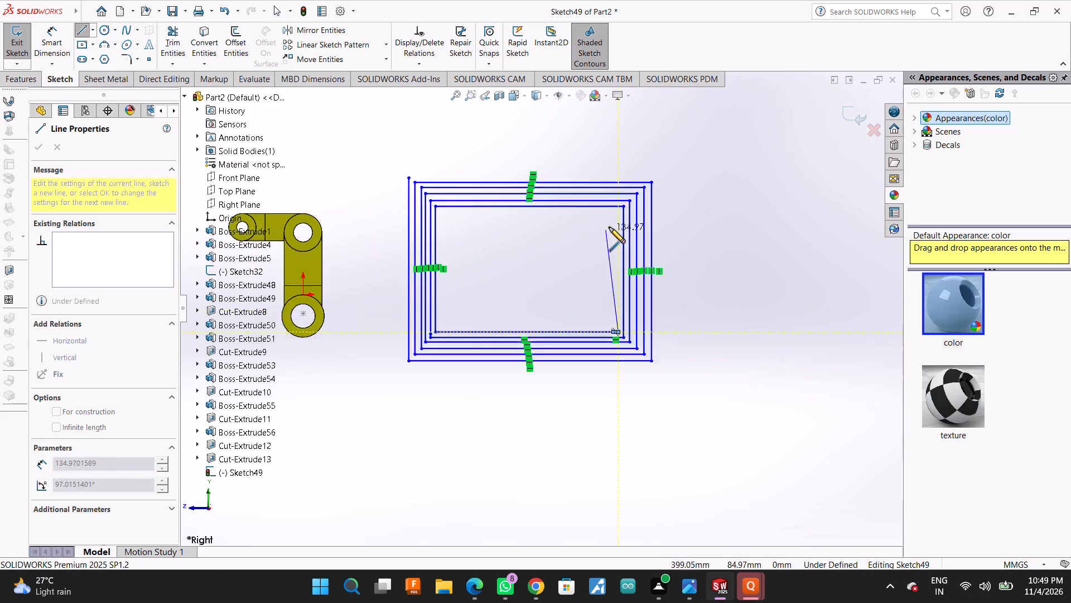
pyautogui.scroll(-1, 609, 227)
pyautogui.scroll(4, 715, 271)
pyautogui.scroll(-4, 560, 257)
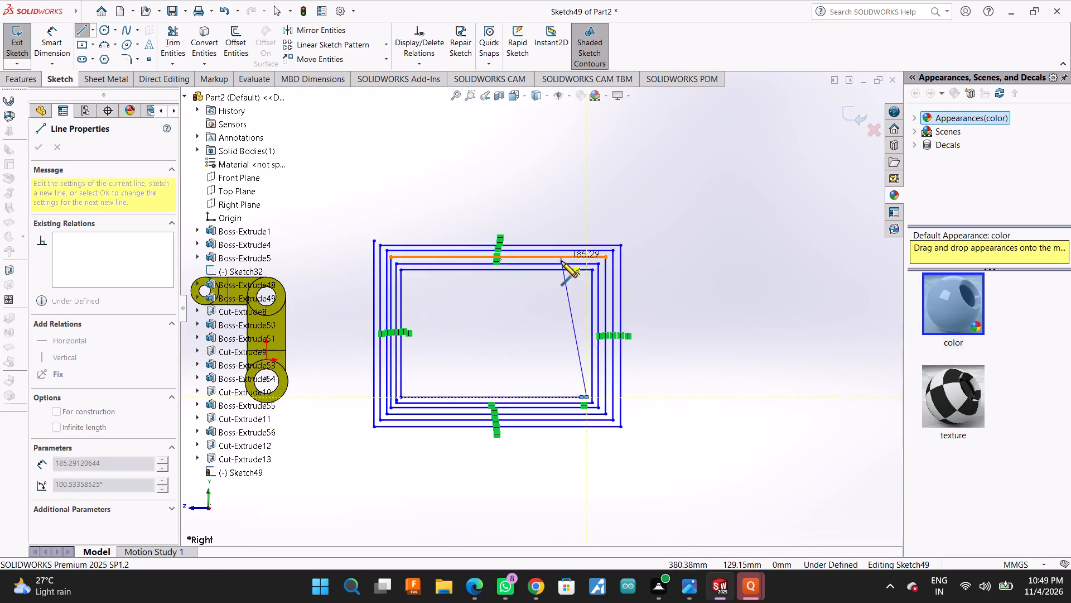
pyautogui.scroll(5, 672, 294)
pyautogui.scroll(-4, 479, 306)
pyautogui.scroll(-2, 552, 301)
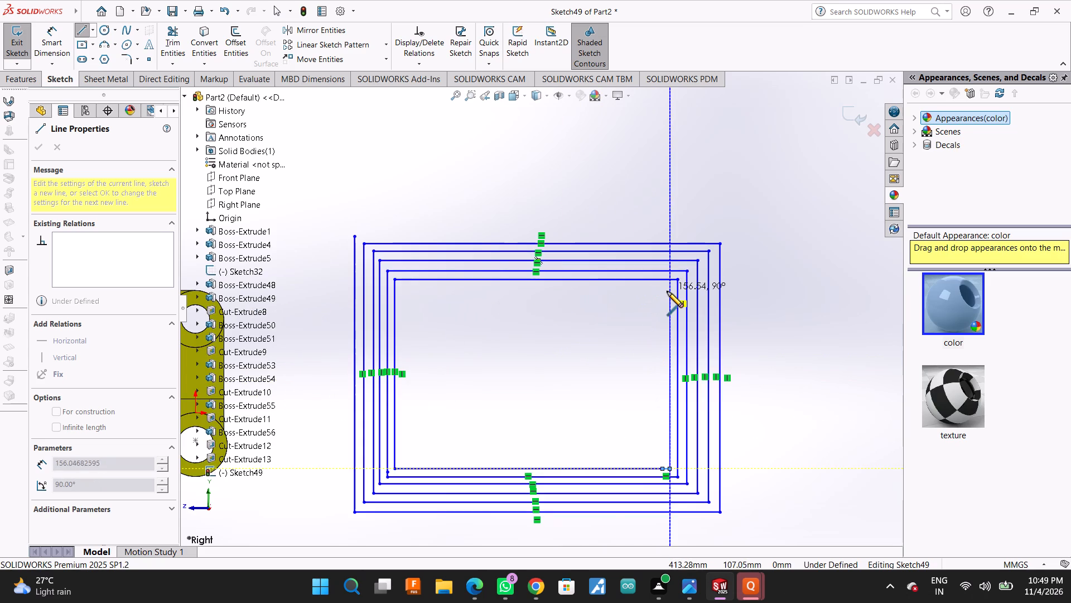
pyautogui.click(668, 289)
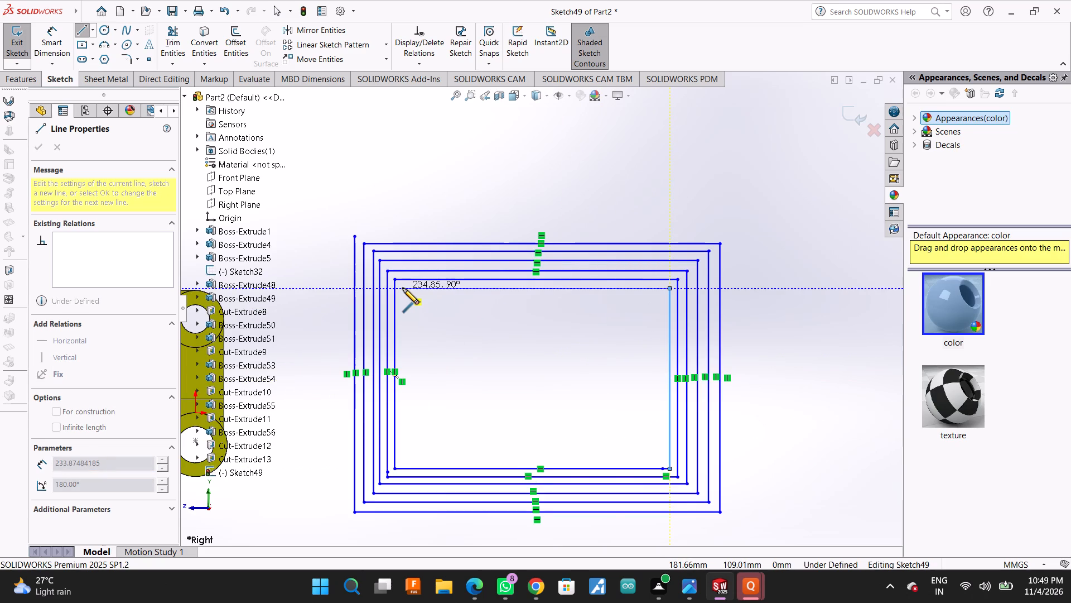
pyautogui.click(403, 288)
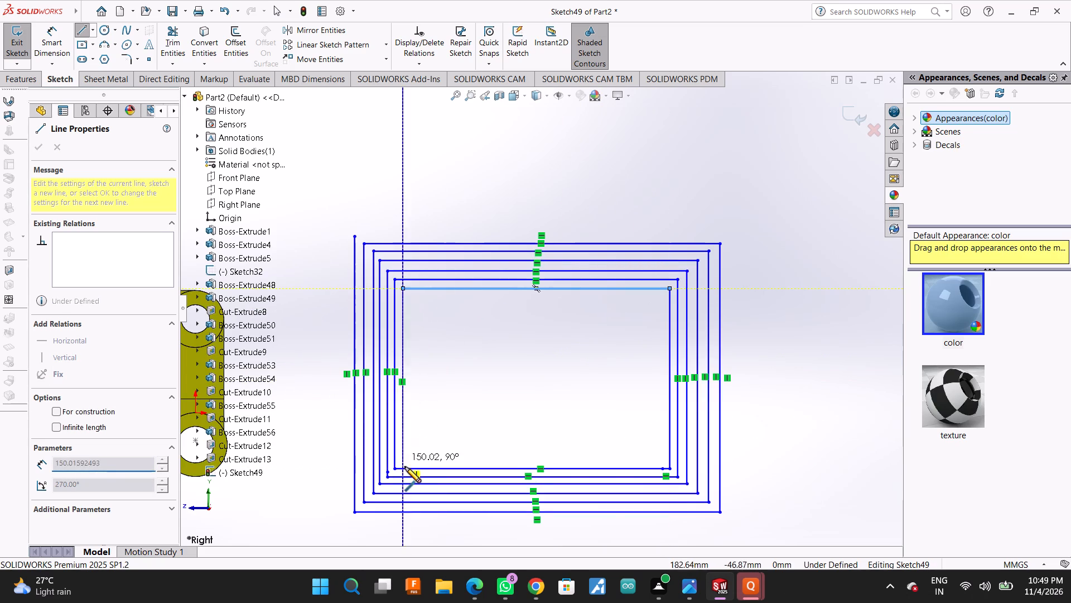
# Draw the seventh turn inward: about 153 mm down in two segments, 224 mm across, 144 mm up and 219 mm back.
pyautogui.click(402, 457)
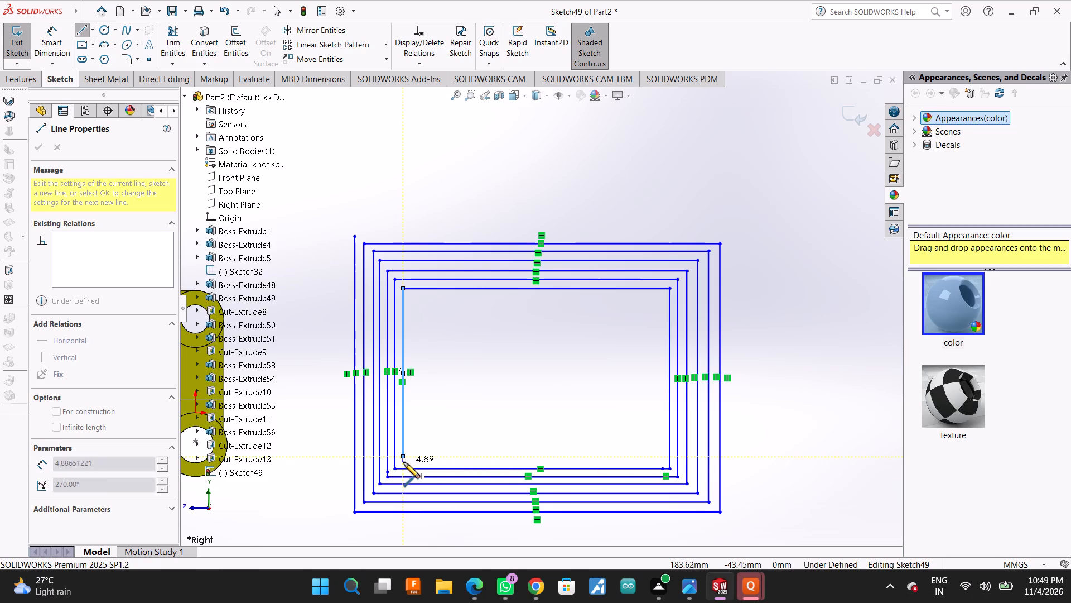
pyautogui.scroll(-1, 404, 462)
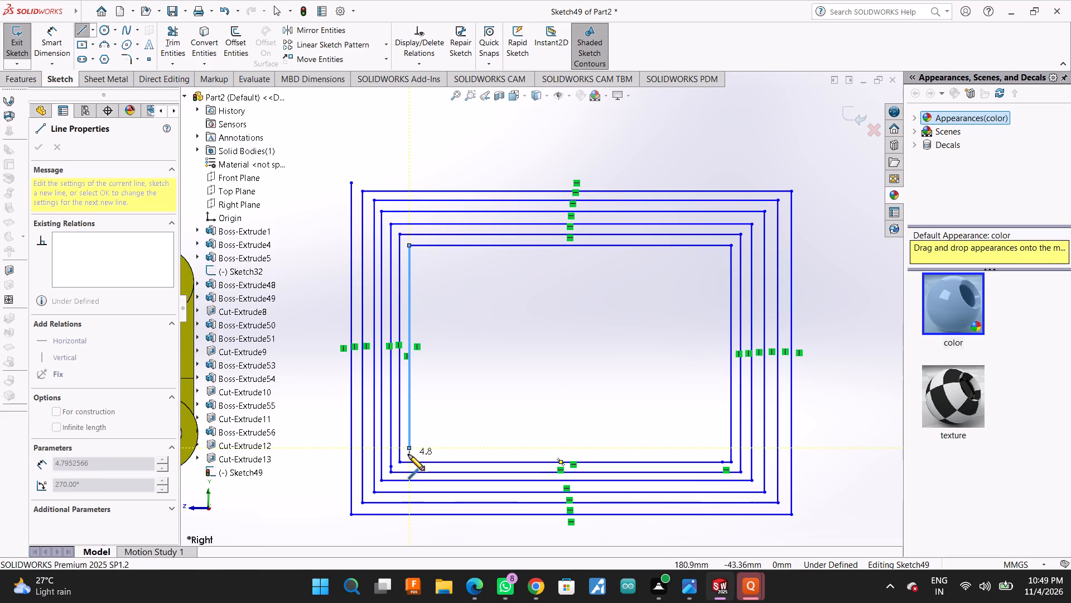
pyautogui.click(408, 456)
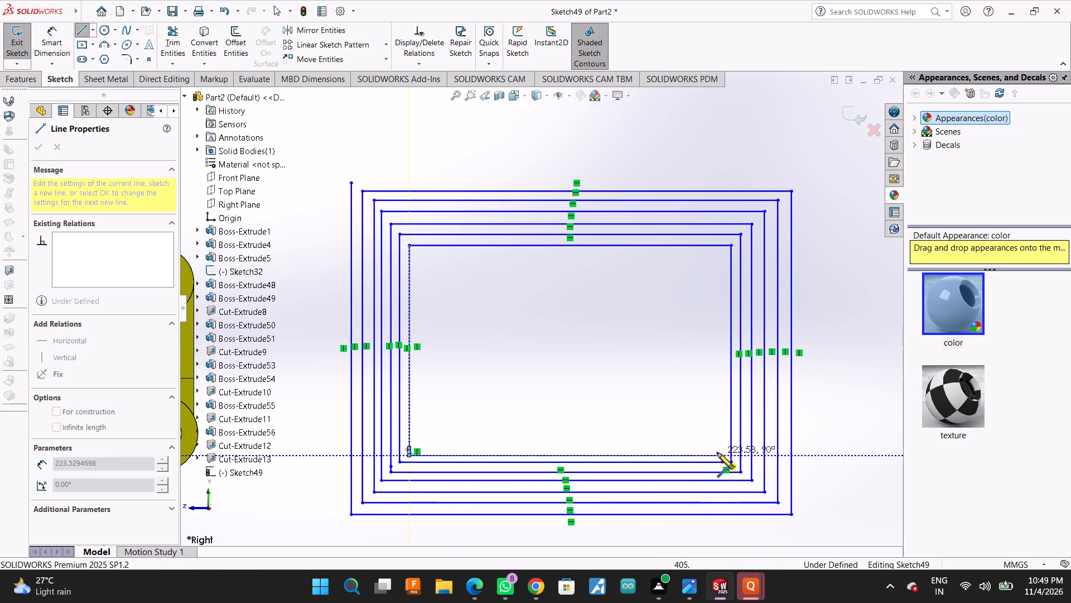
pyautogui.click(717, 453)
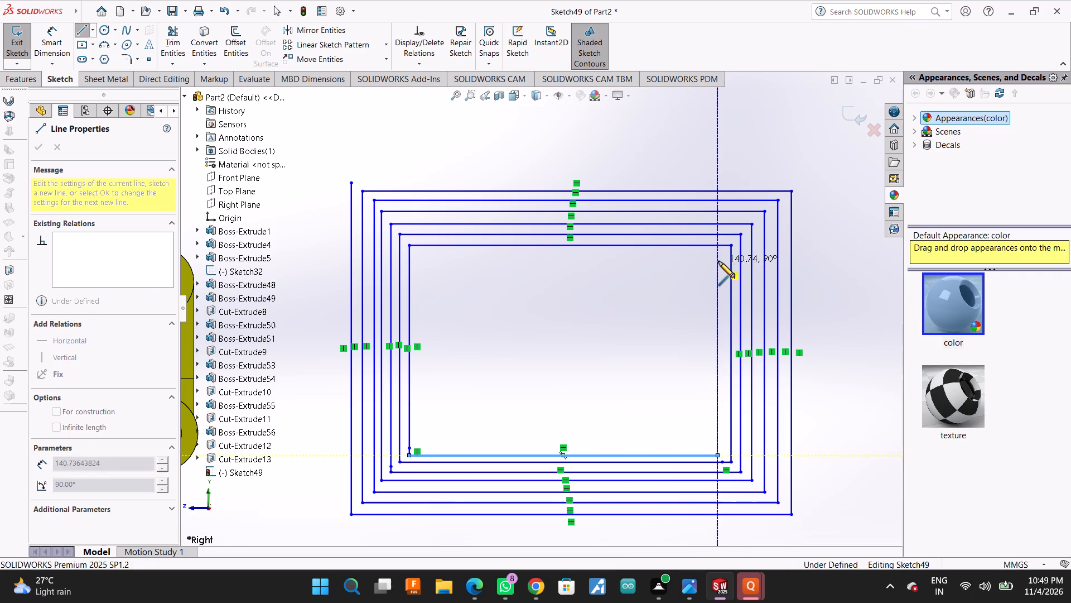
pyautogui.click(718, 258)
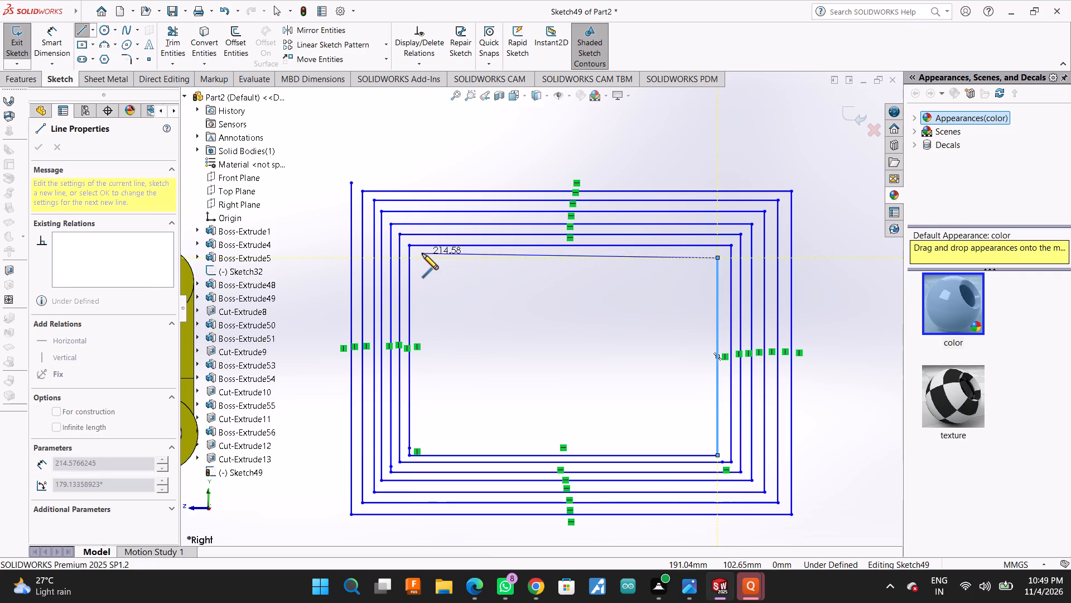
pyautogui.click(416, 260)
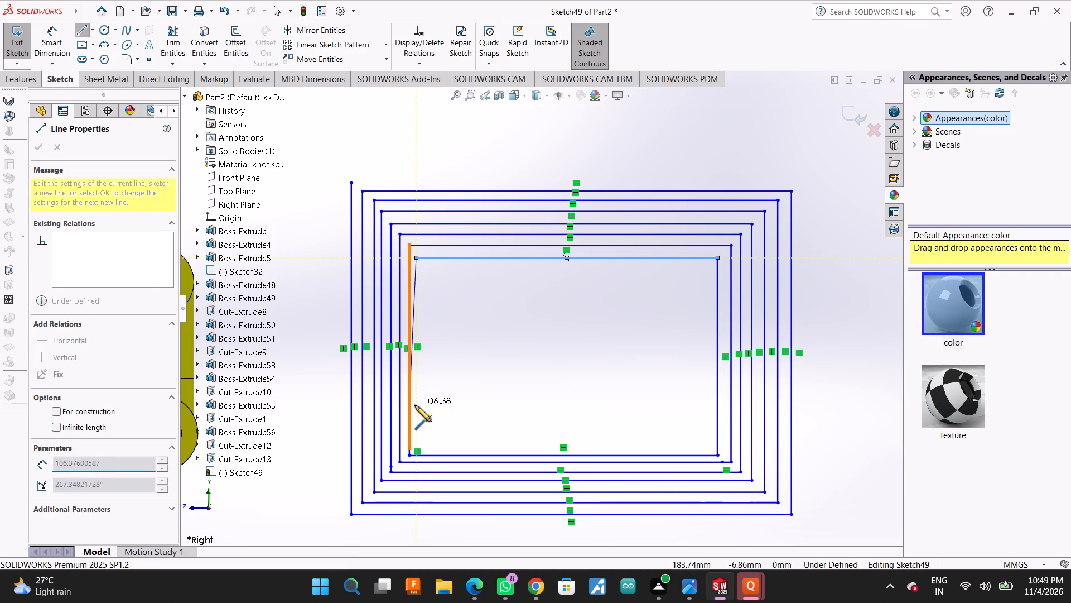
# Draw the eighth turn inward: about 137 mm down in two segments, 211 mm across, 129 mm up and 205 mm back.
pyautogui.click(418, 438)
pyautogui.scroll(-2, 443, 452)
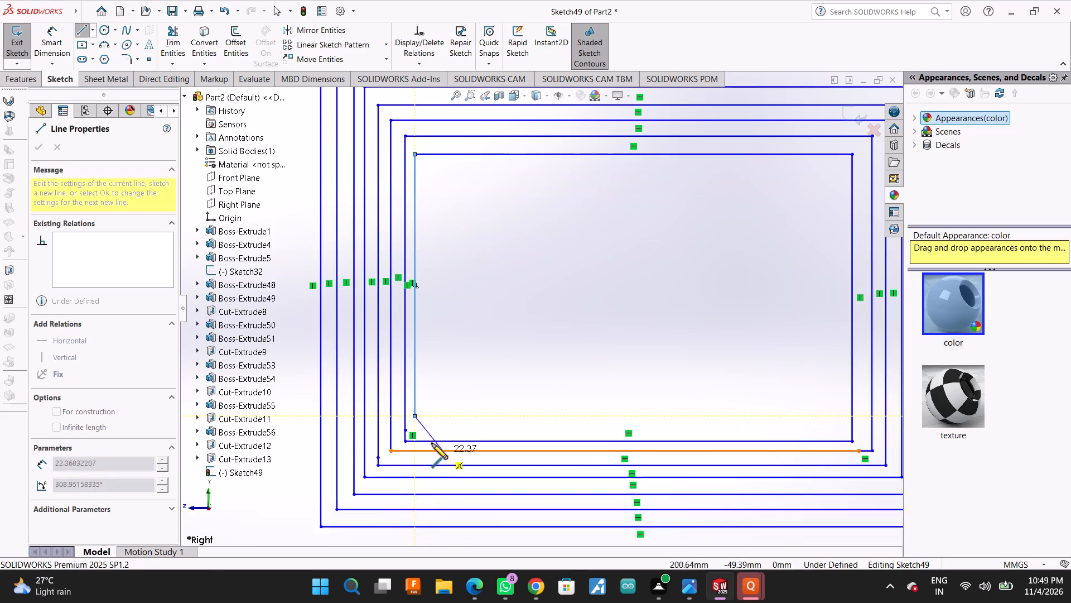
pyautogui.scroll(-3, 432, 443)
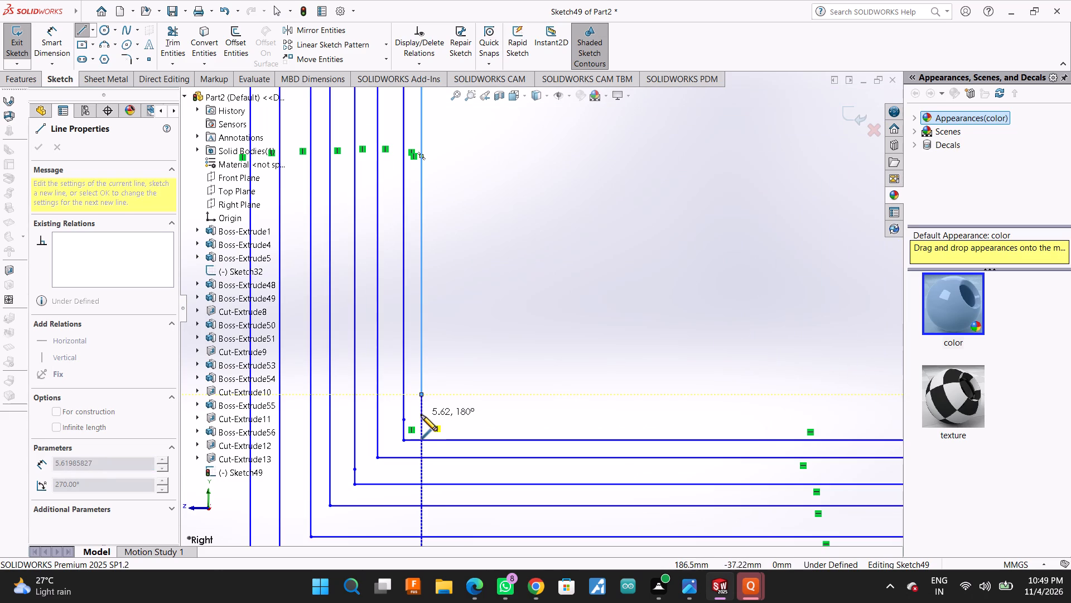
pyautogui.click(421, 415)
pyautogui.scroll(5, 427, 442)
pyautogui.scroll(-2, 702, 328)
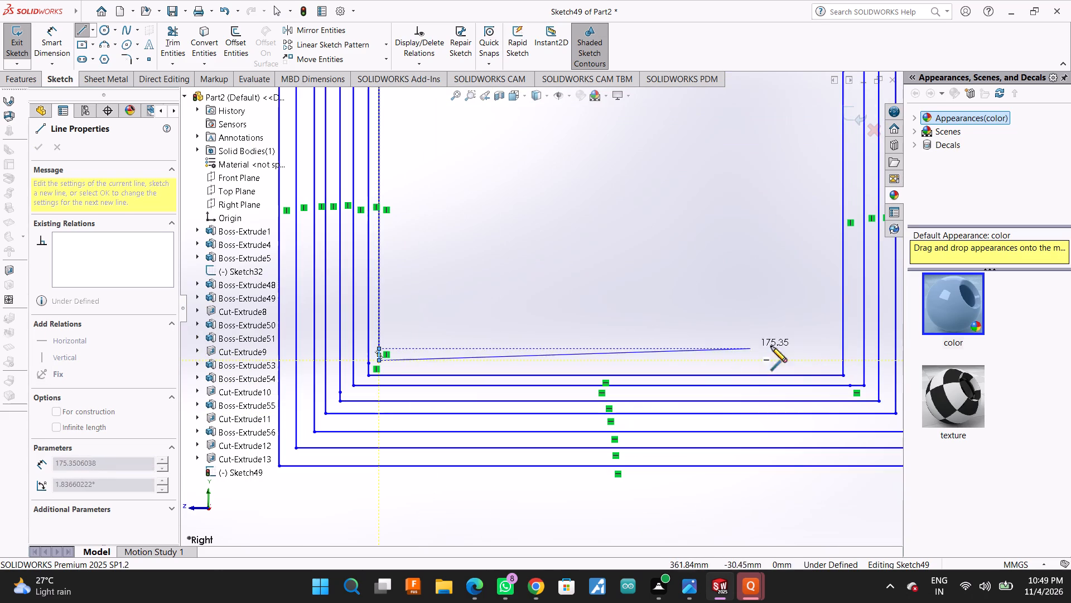
pyautogui.click(828, 361)
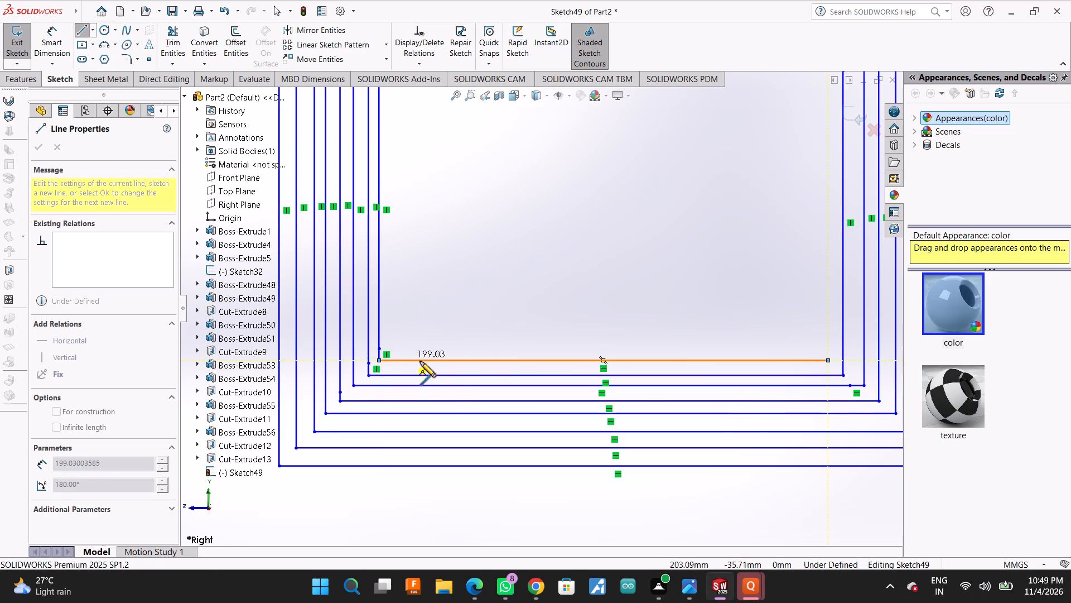
pyautogui.scroll(1, 493, 361)
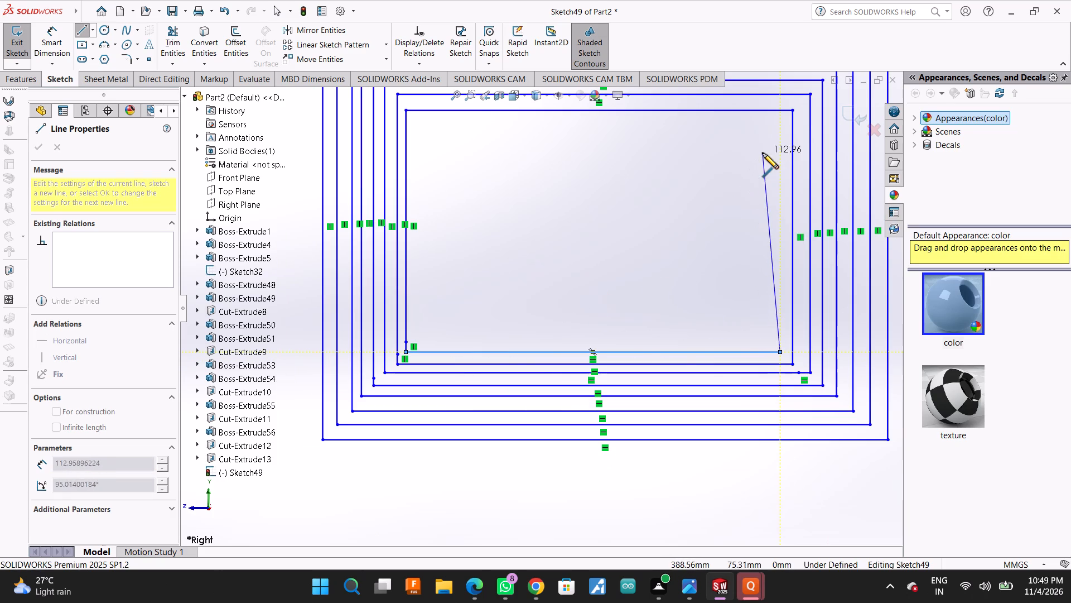
pyautogui.click(781, 125)
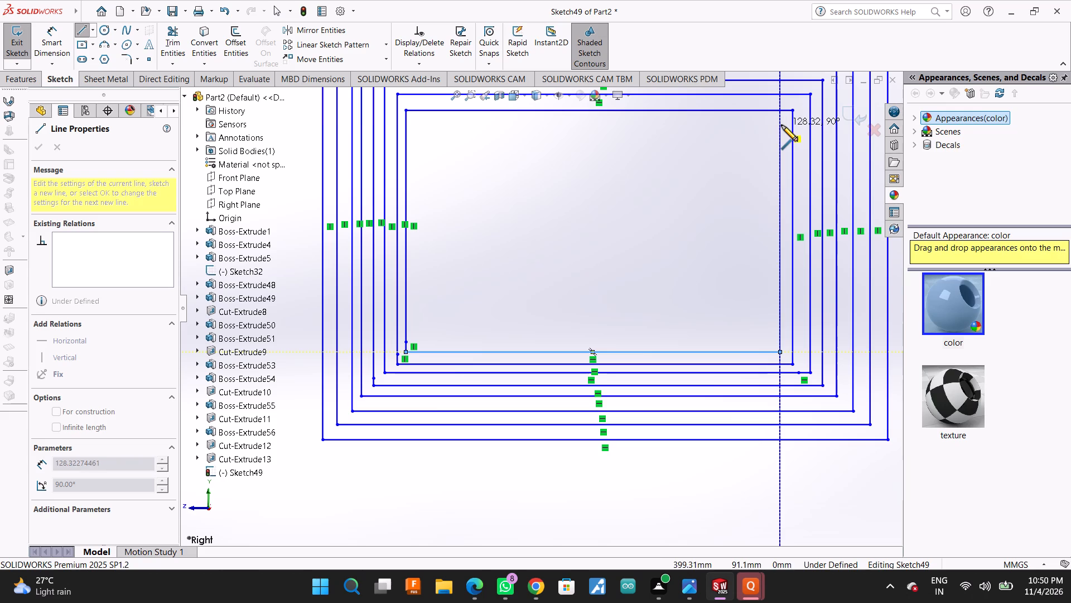
pyautogui.click(418, 123)
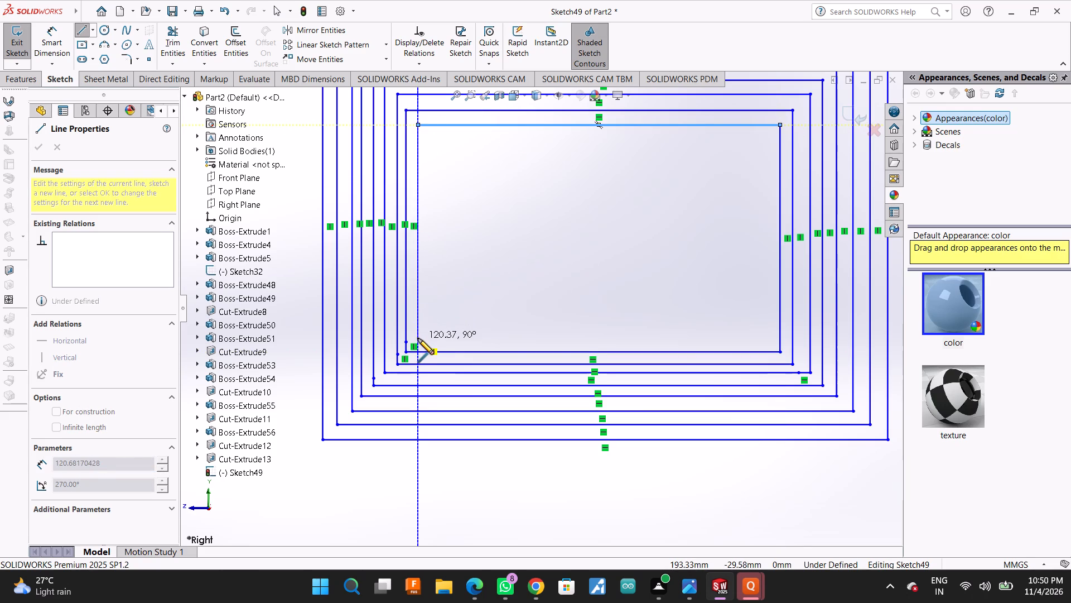
# Draw the ninth turn inward: about 121 mm down, 196 mm across, 114 mm up and 189 mm back.
pyautogui.click(418, 338)
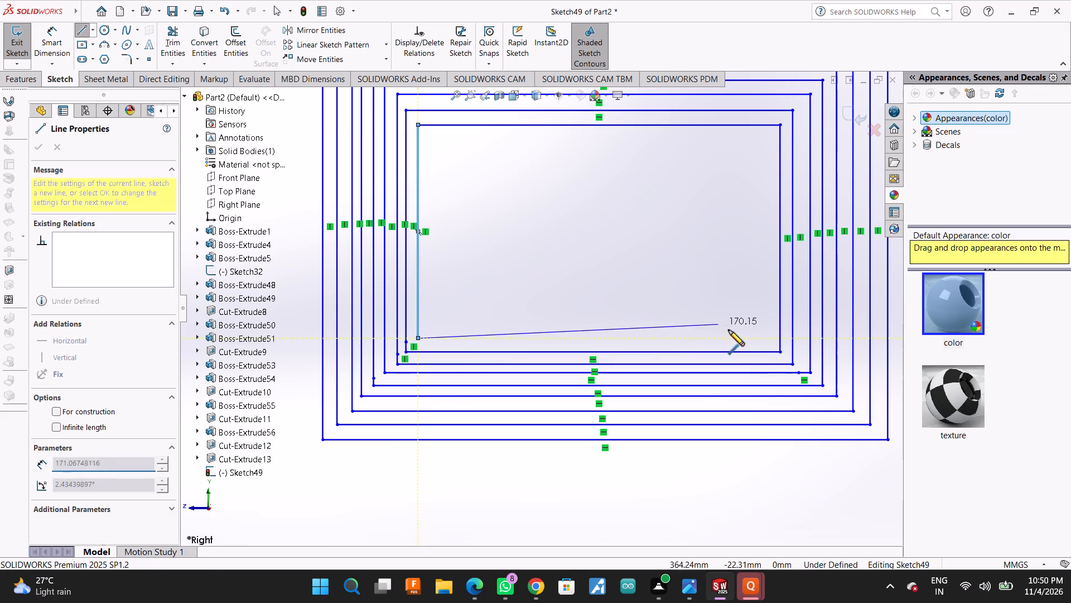
pyautogui.click(764, 339)
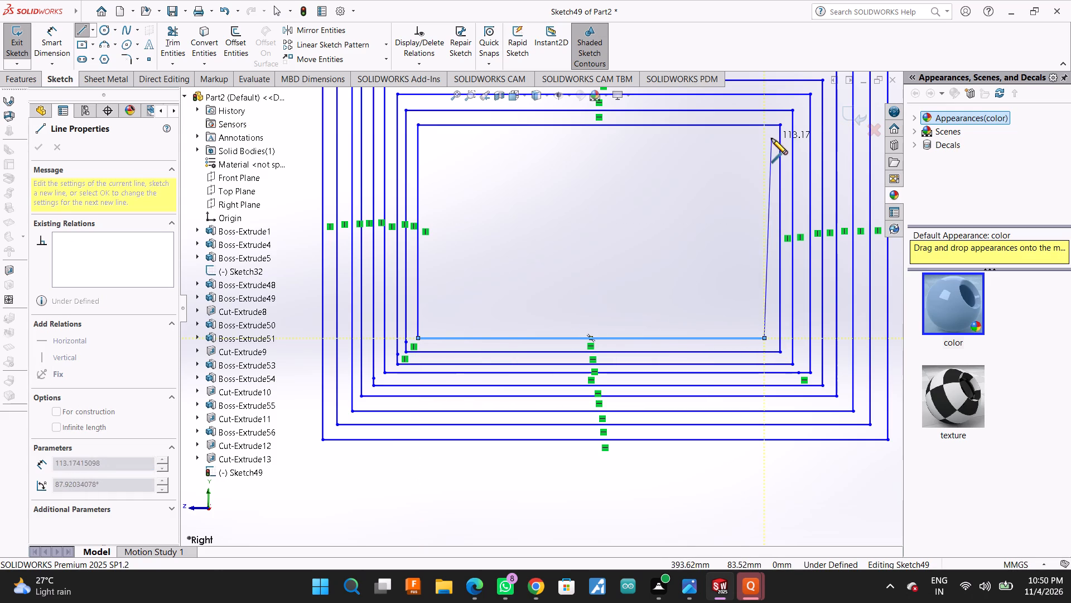
pyautogui.click(765, 137)
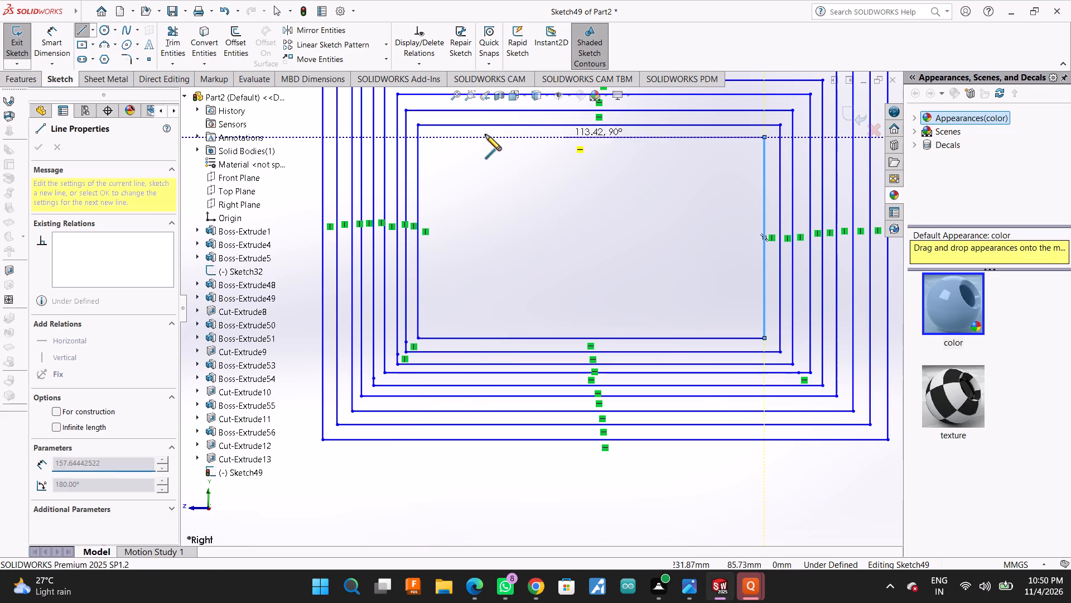
pyautogui.click(430, 138)
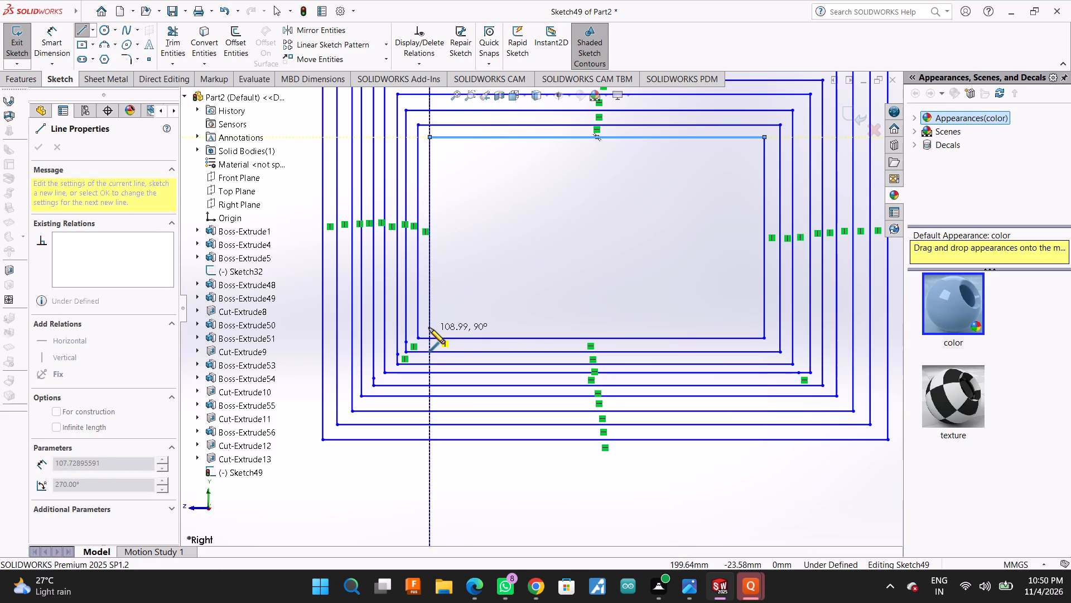
# Draw the tenth turn inward: about 107 mm down, 182 mm across, 100 mm up and 175 mm back.
pyautogui.click(429, 327)
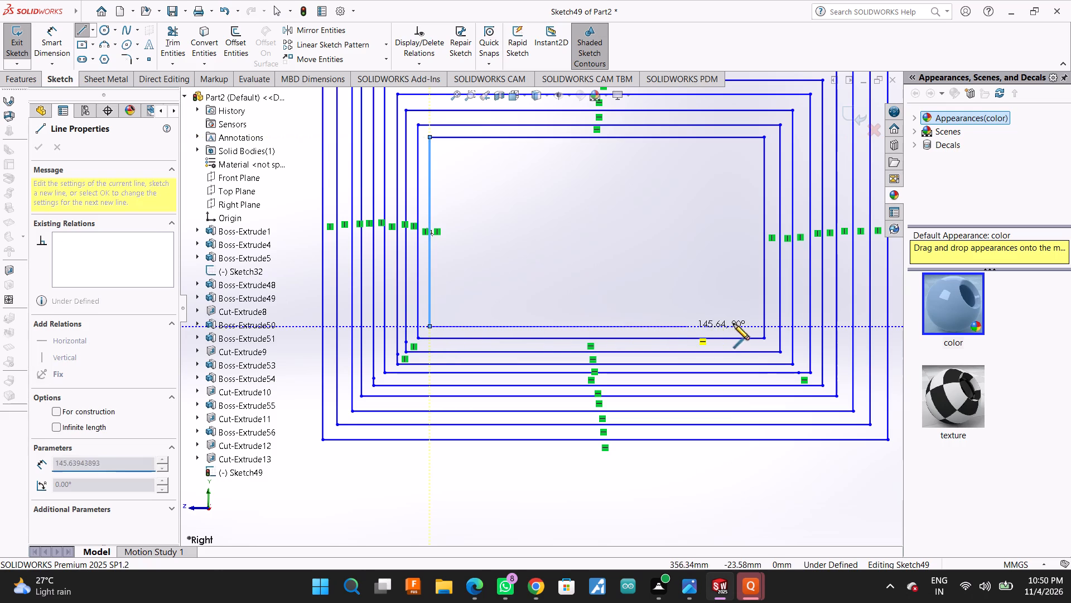
pyautogui.click(751, 326)
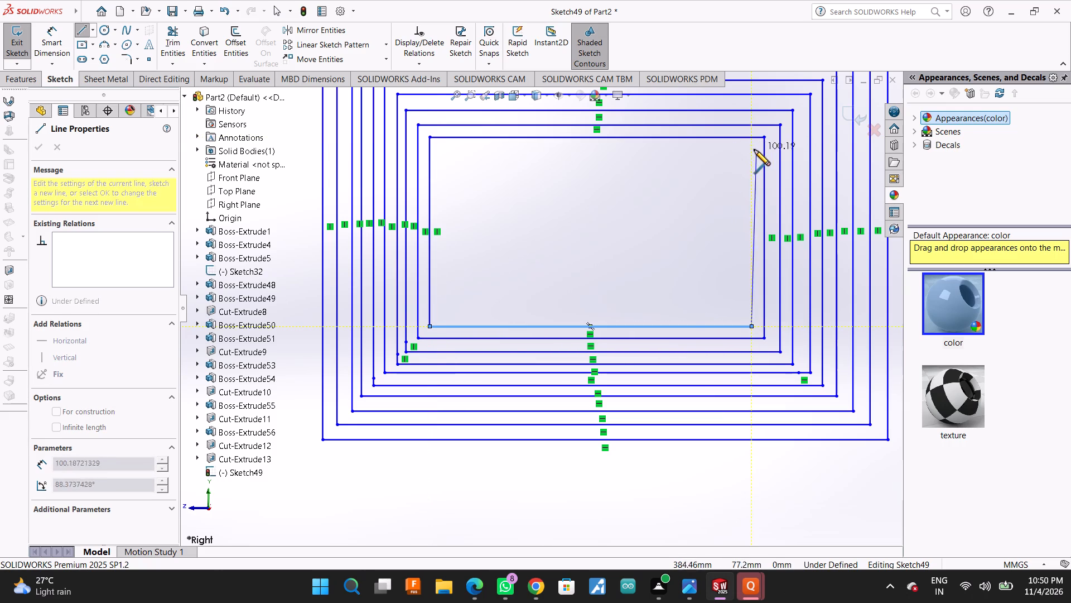
pyautogui.click(751, 150)
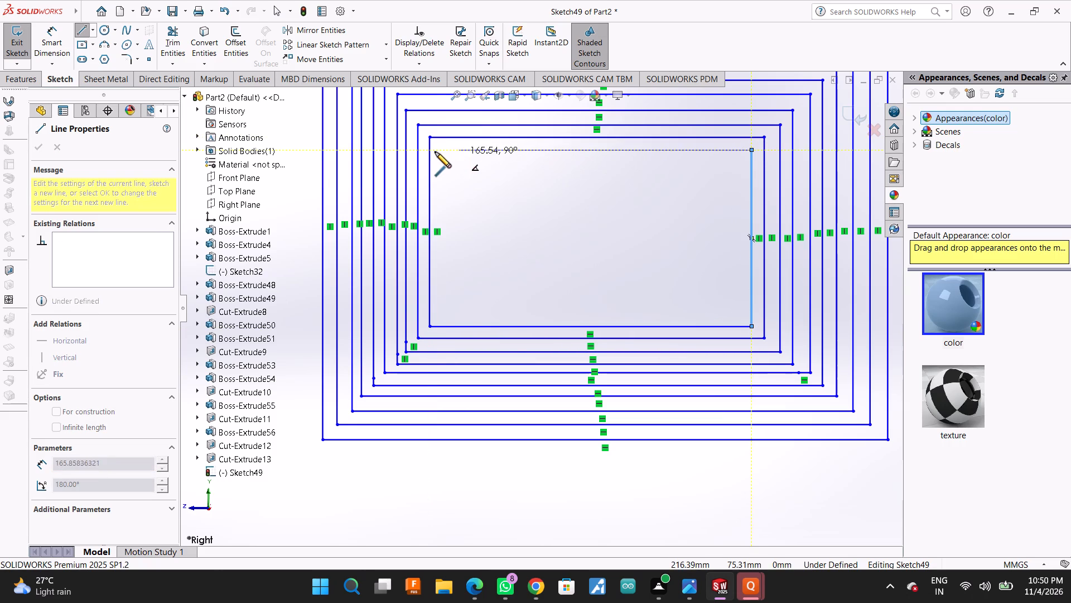
pyautogui.click(442, 151)
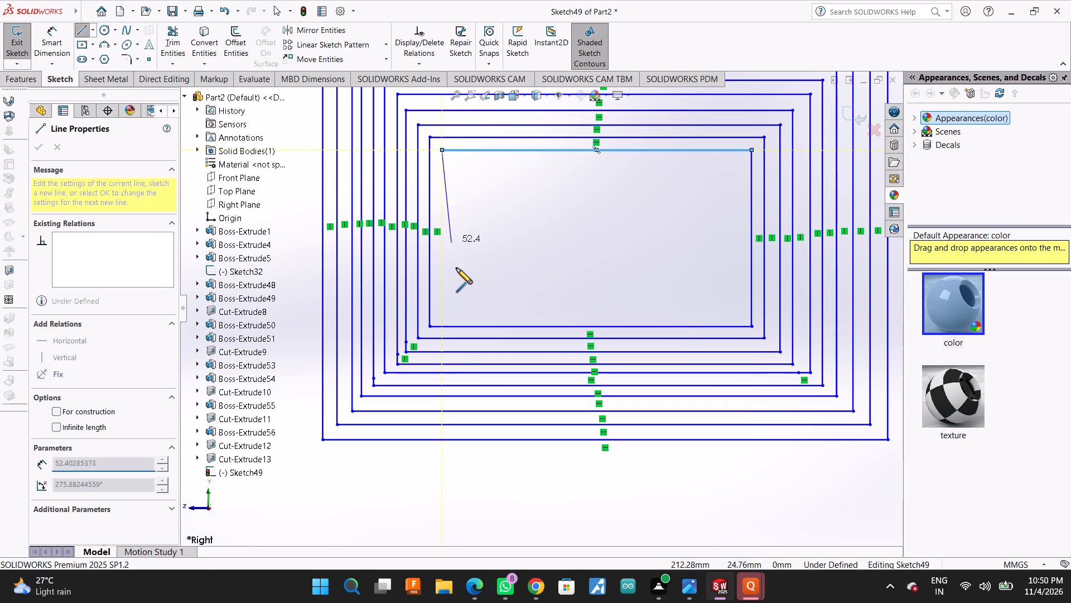
# Draw the eleventh turn inward: about 90 mm down, 168 mm across, 83 mm up and 160 mm back.
pyautogui.click(440, 310)
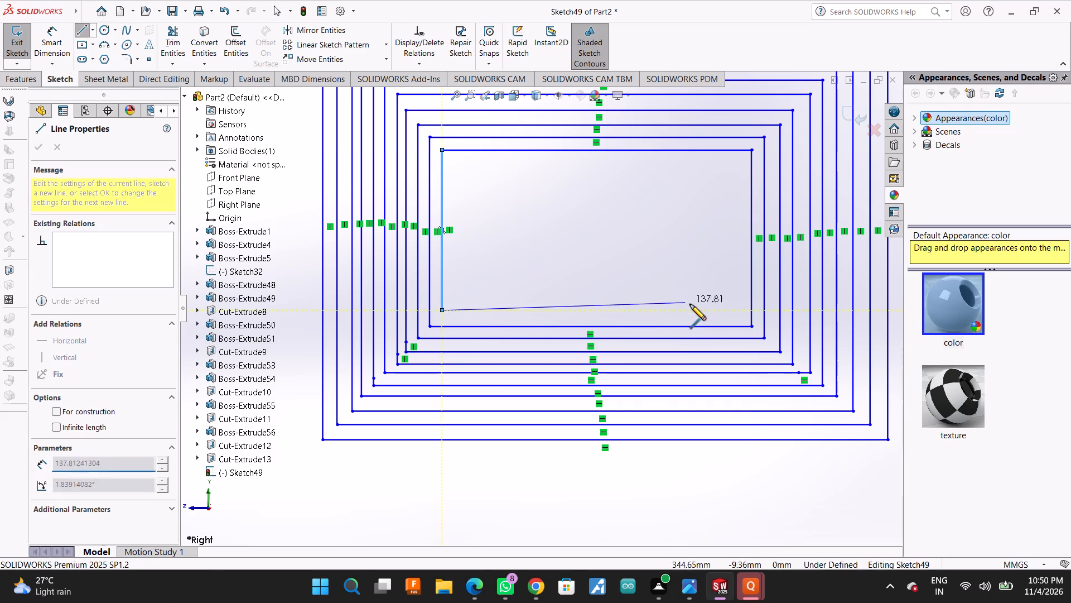
pyautogui.click(739, 312)
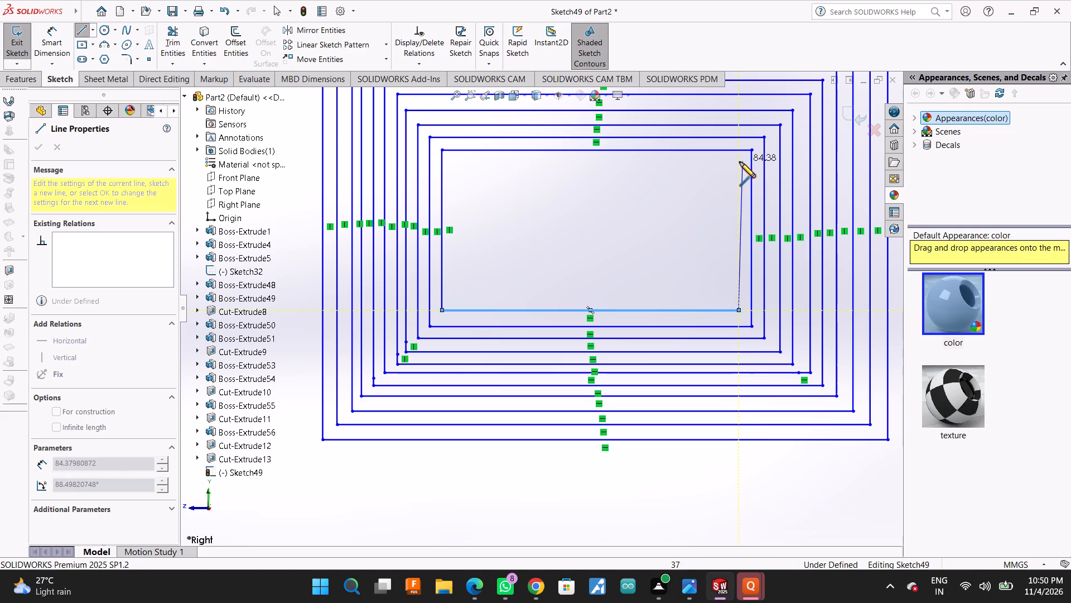
pyautogui.click(739, 163)
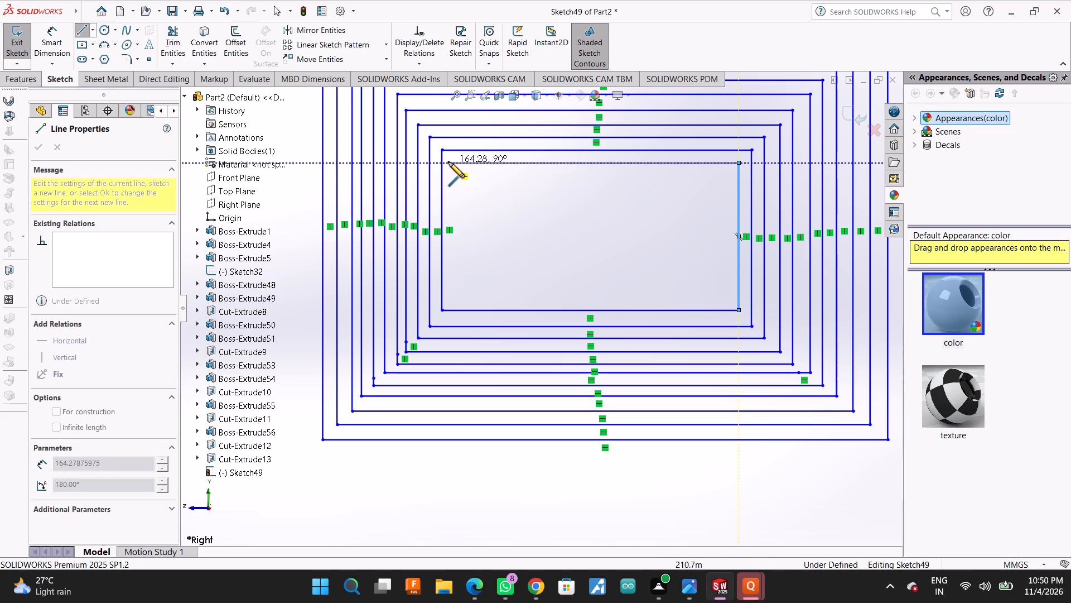
pyautogui.click(455, 162)
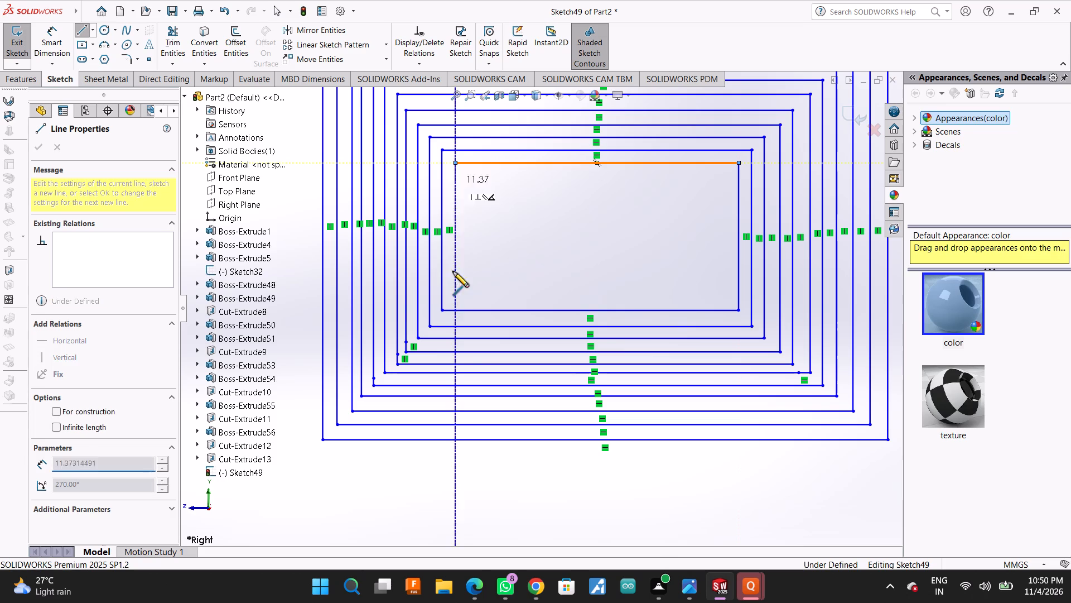
# Draw the twelfth turn inward: about 76 mm down, 154 mm across, 71 mm up and 146 mm back.
pyautogui.click(455, 299)
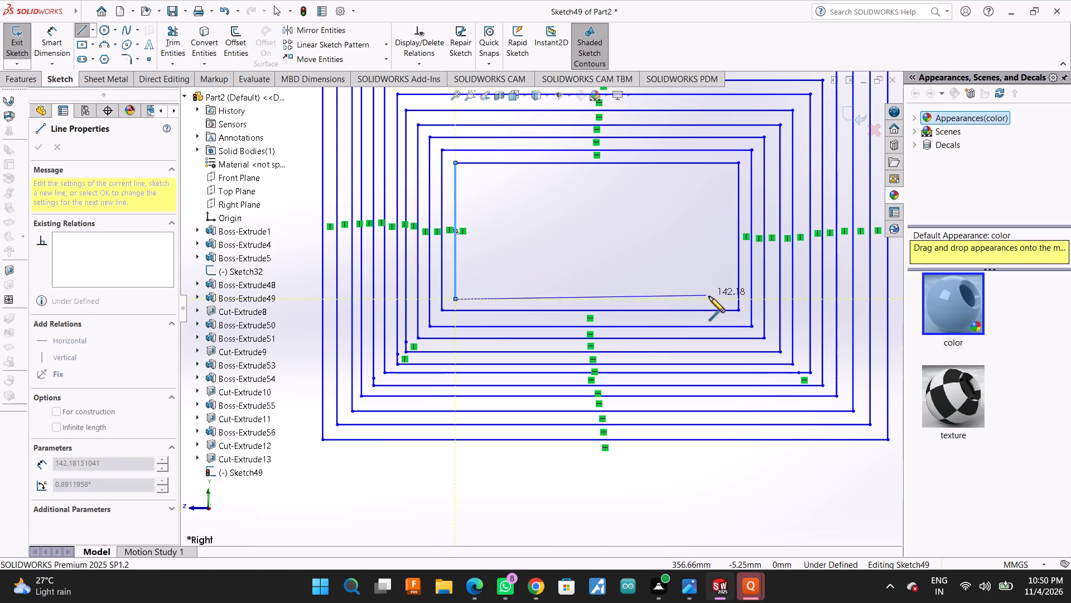
pyautogui.click(728, 299)
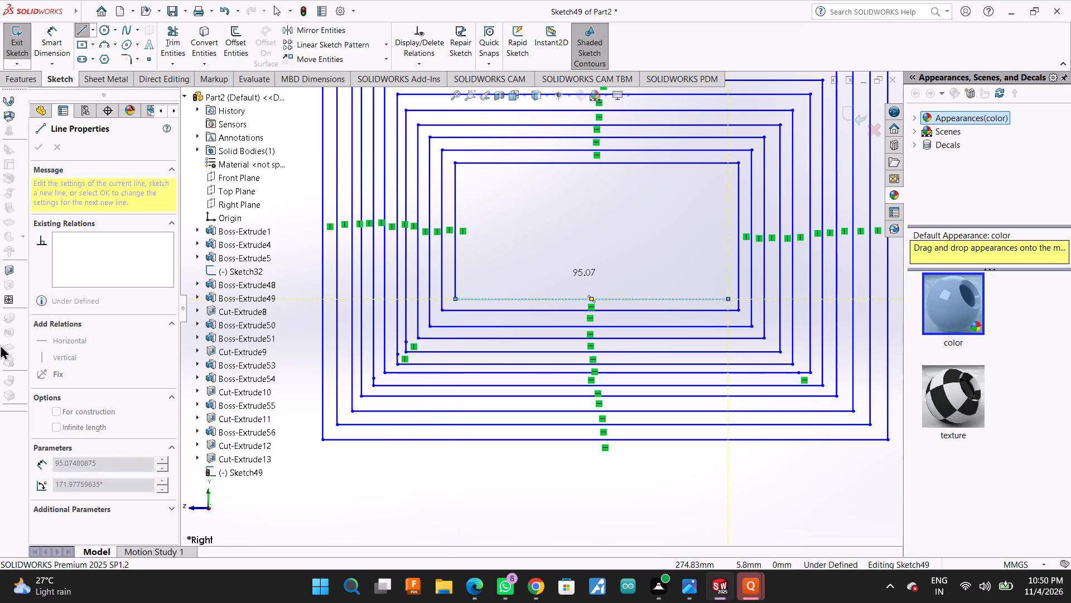
pyautogui.click(729, 174)
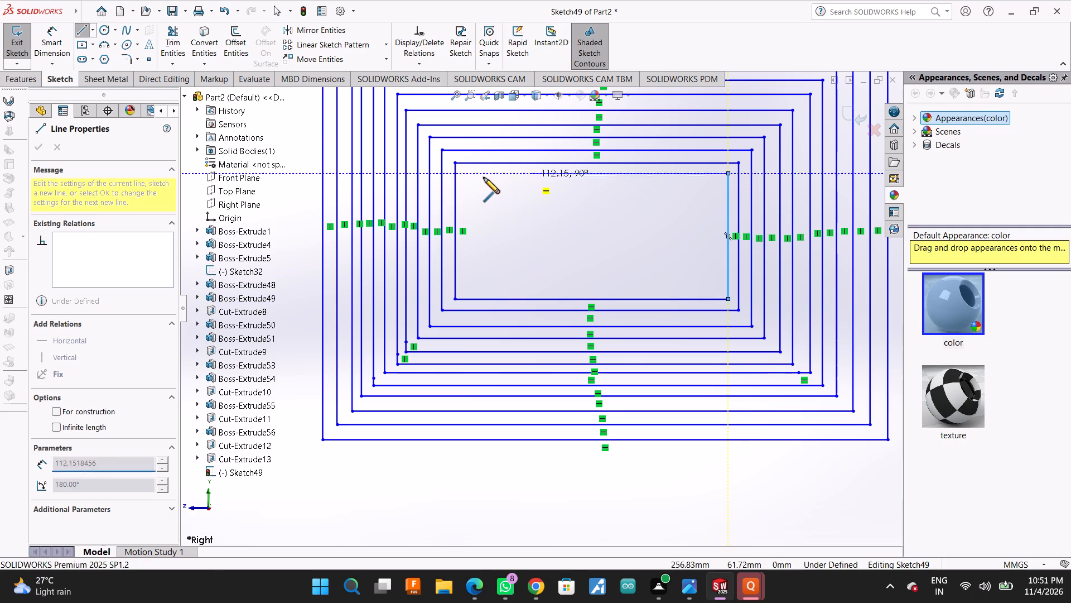
pyautogui.click(470, 173)
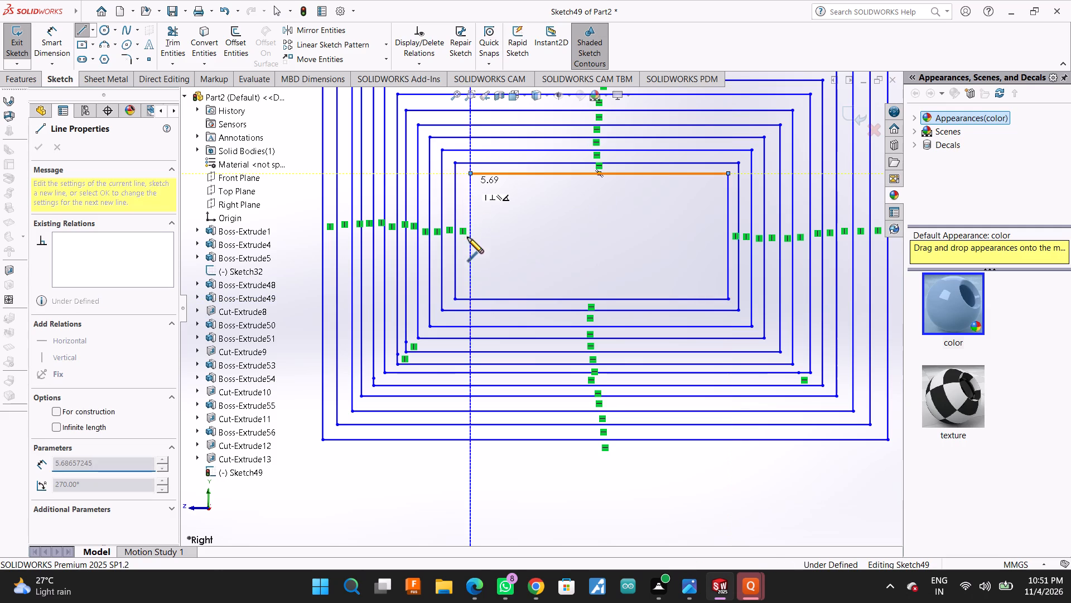
# Draw the thirteenth turn inward: about 64 mm down to the origin's height, 140 mm across, 57 mm up and 134 mm back.
pyautogui.click(471, 289)
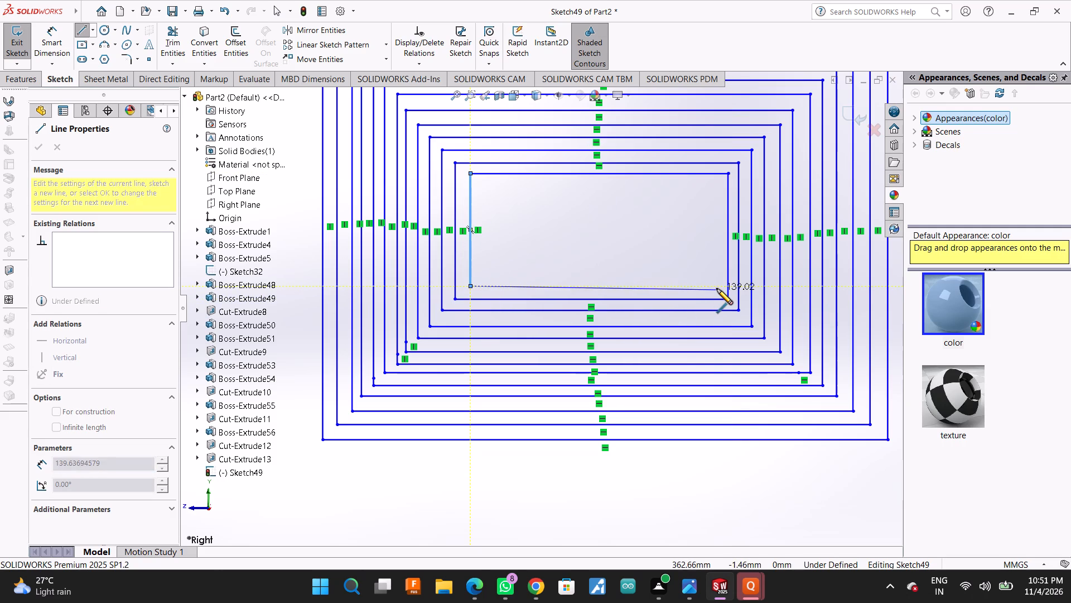
pyautogui.click(718, 289)
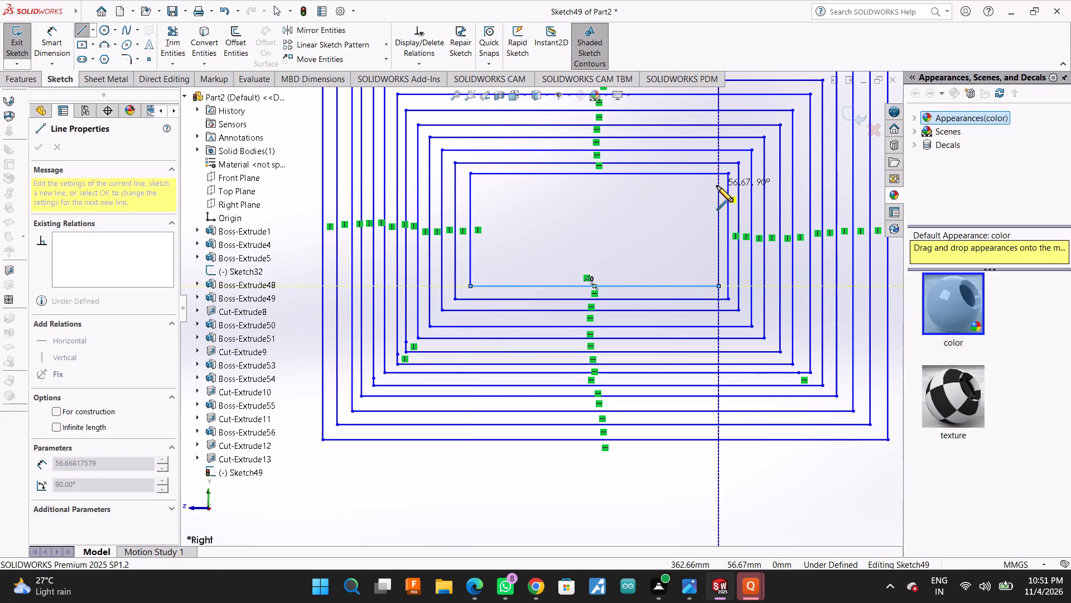
pyautogui.click(717, 186)
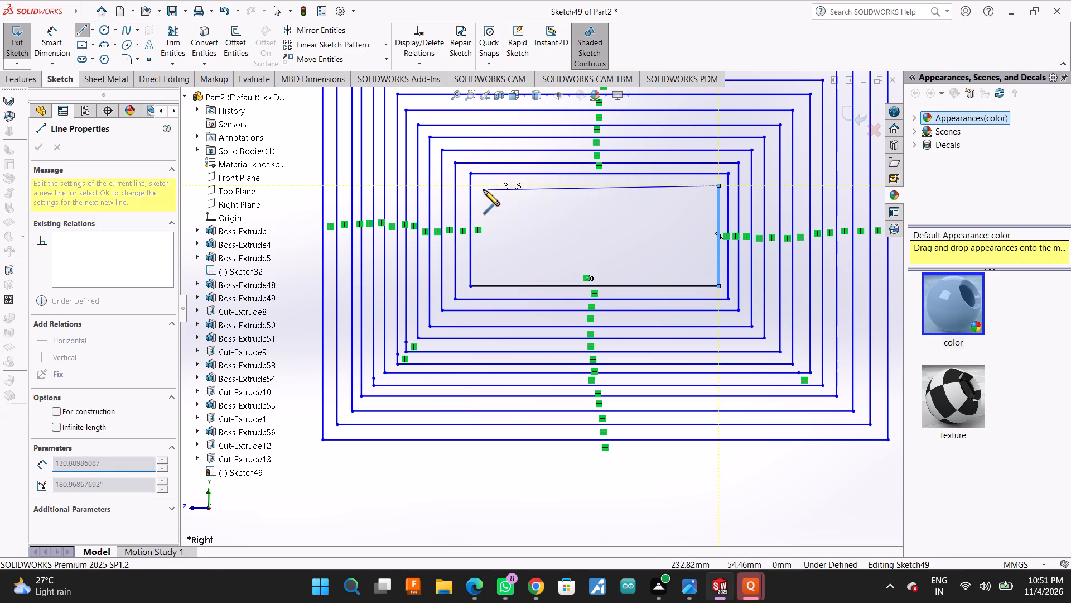
pyautogui.click(483, 183)
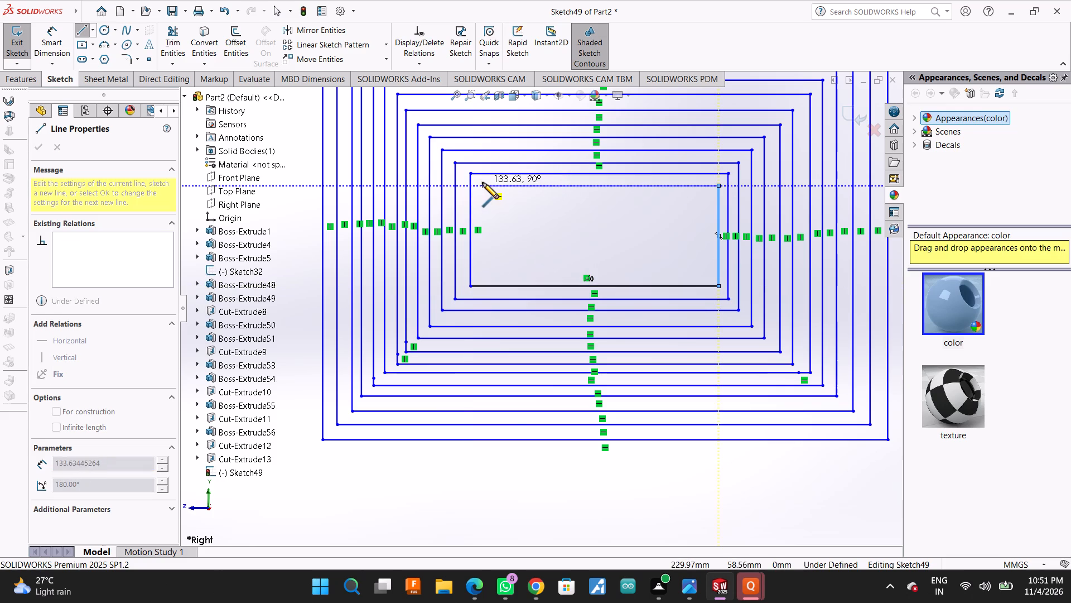
# Draw the fourteenth turn inward: about 49 mm down, 126 mm across, 43 mm up and 119 mm back.
pyautogui.click(481, 272)
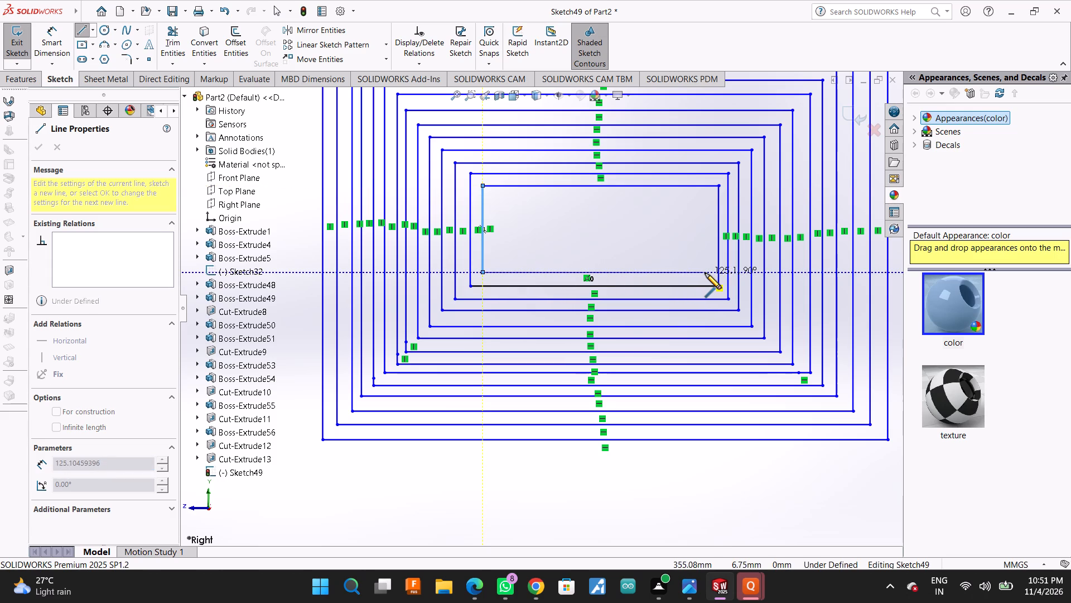
pyautogui.click(705, 273)
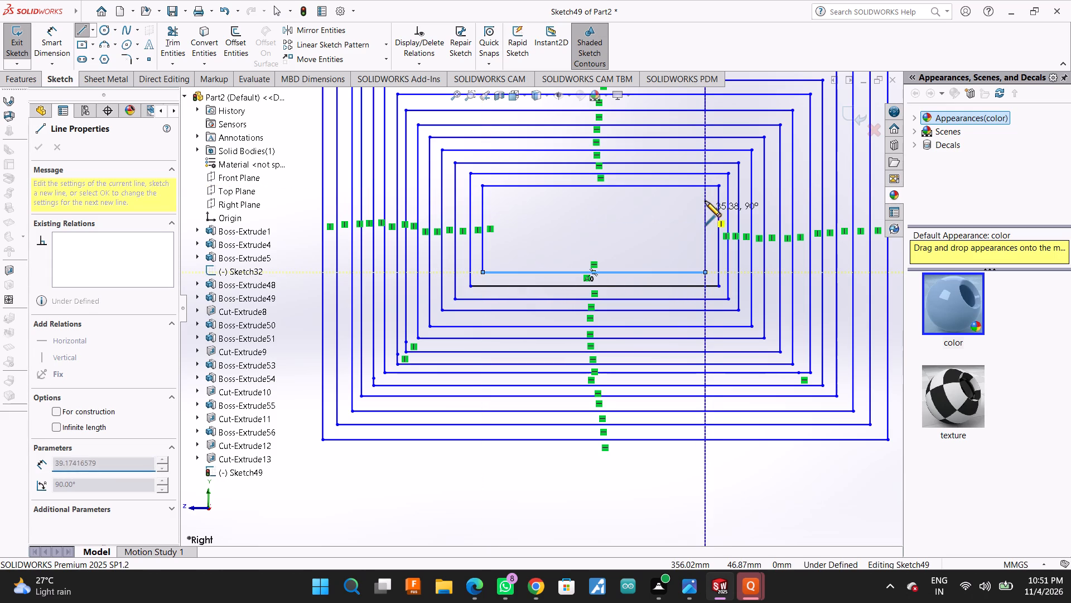
pyautogui.click(705, 197)
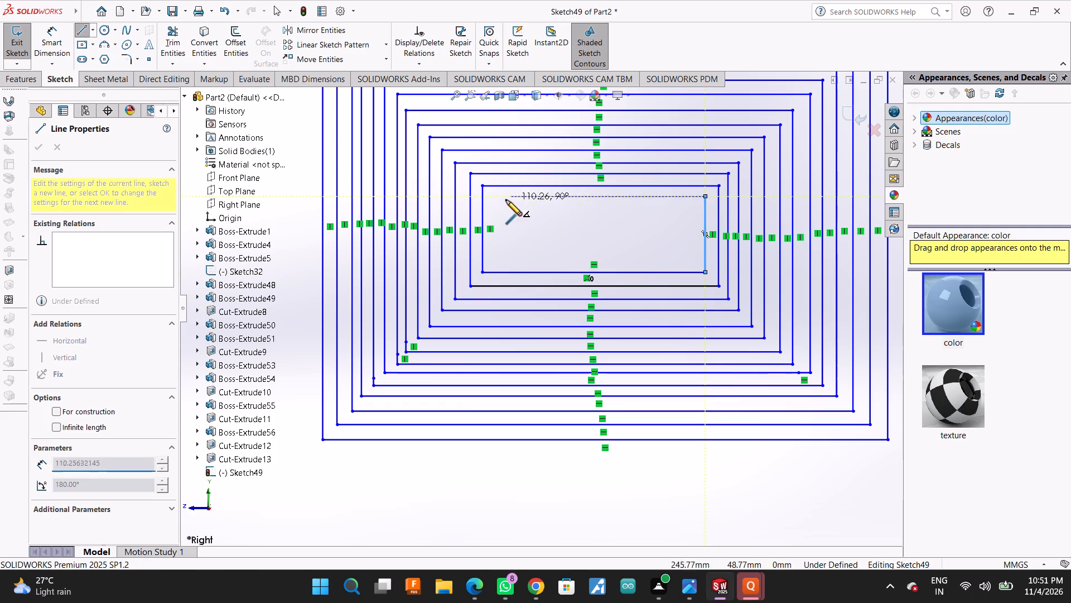
pyautogui.click(494, 195)
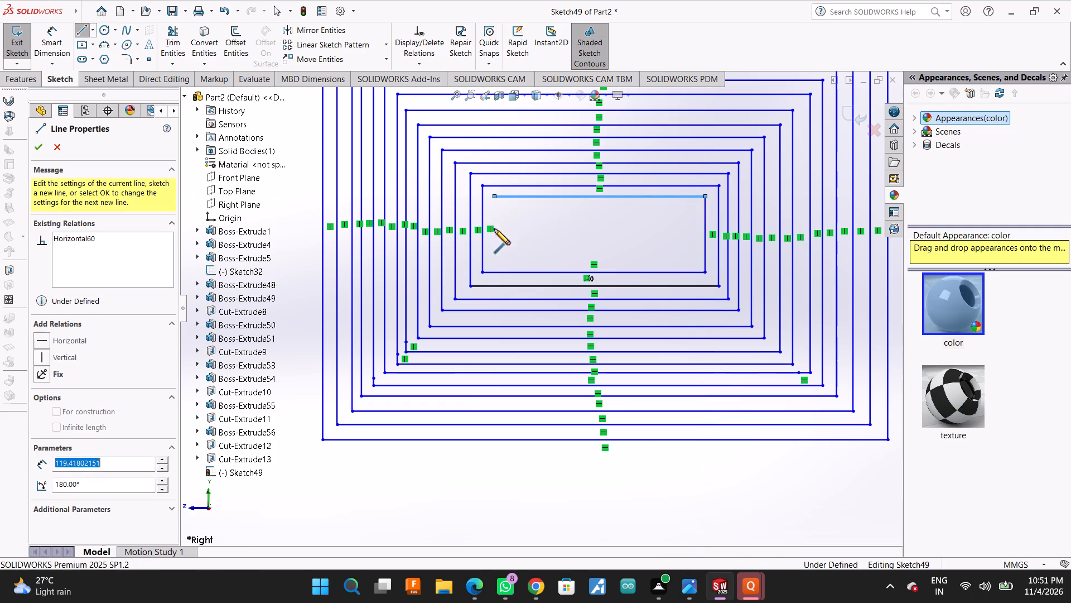
# Draw the fifteenth turn inward: about 36 mm down, 112 mm across, 30 mm up and 107 mm back.
pyautogui.click(493, 260)
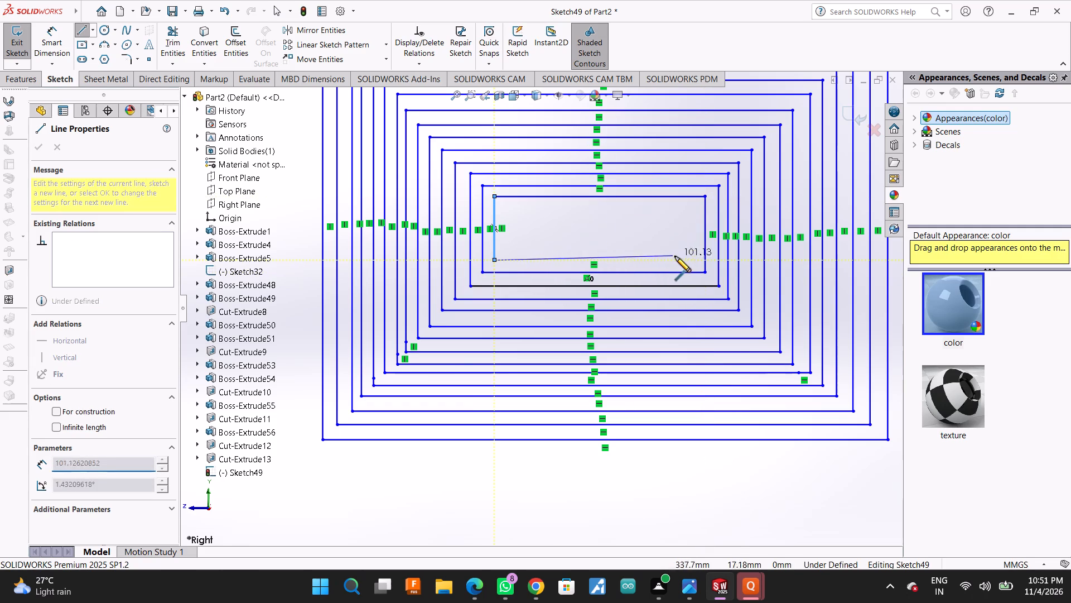
pyautogui.click(693, 262)
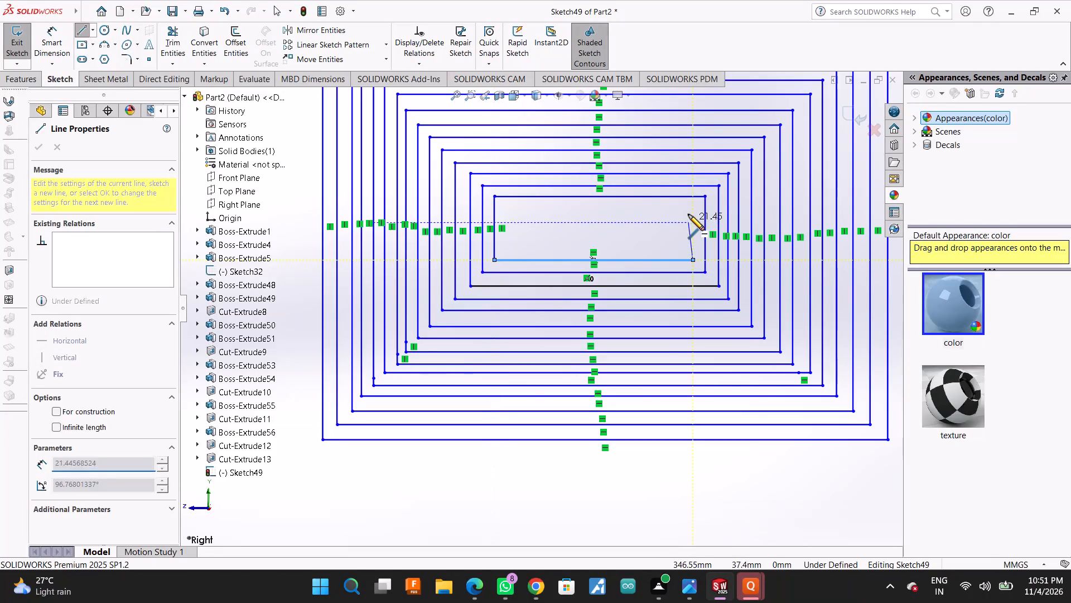
pyautogui.click(690, 207)
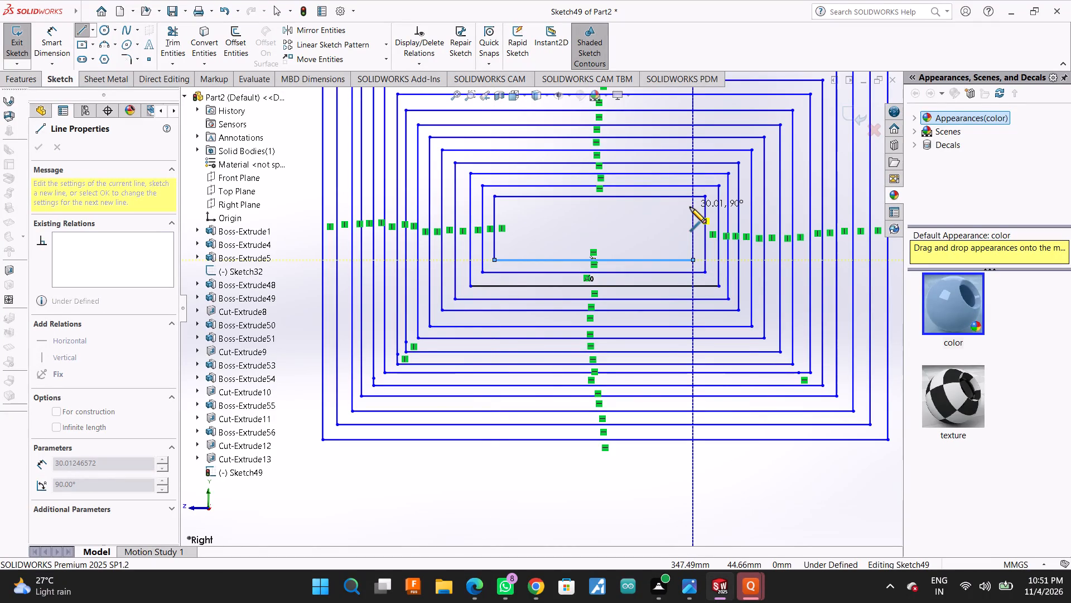
pyautogui.click(504, 208)
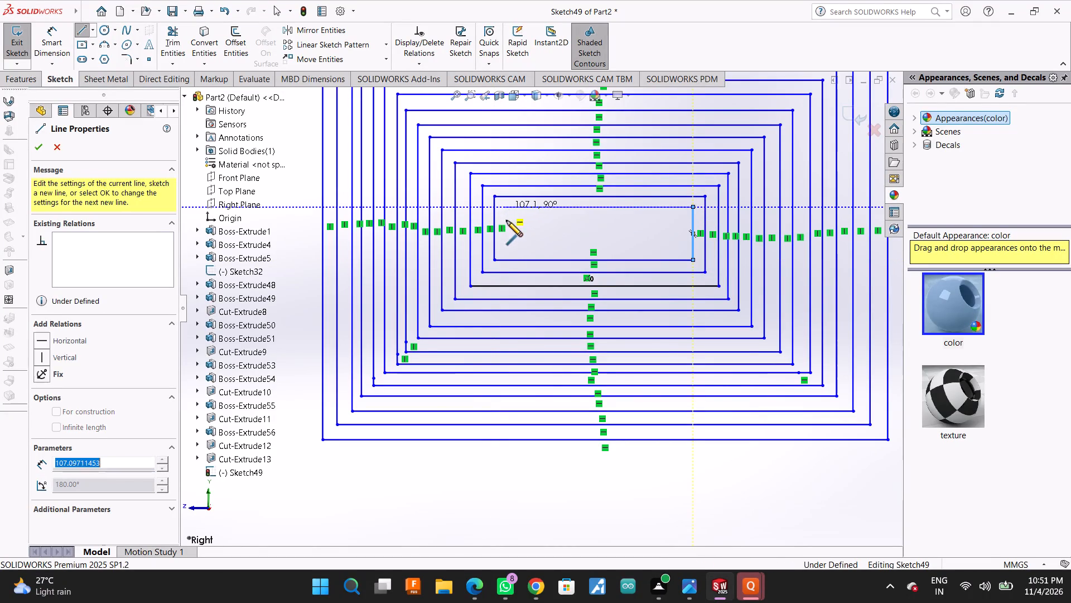
# Draw the sixteenth turn inward: about 24 mm down, 100 mm across, 19 mm up and 95 mm back, continuing about 15 mm down.
pyautogui.click(506, 250)
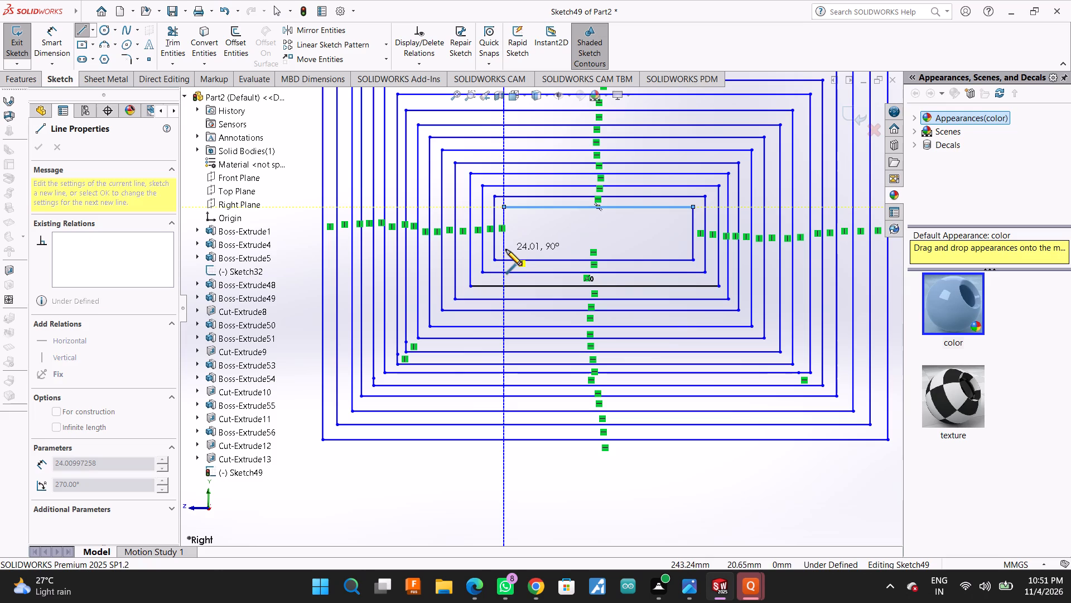
pyautogui.click(681, 250)
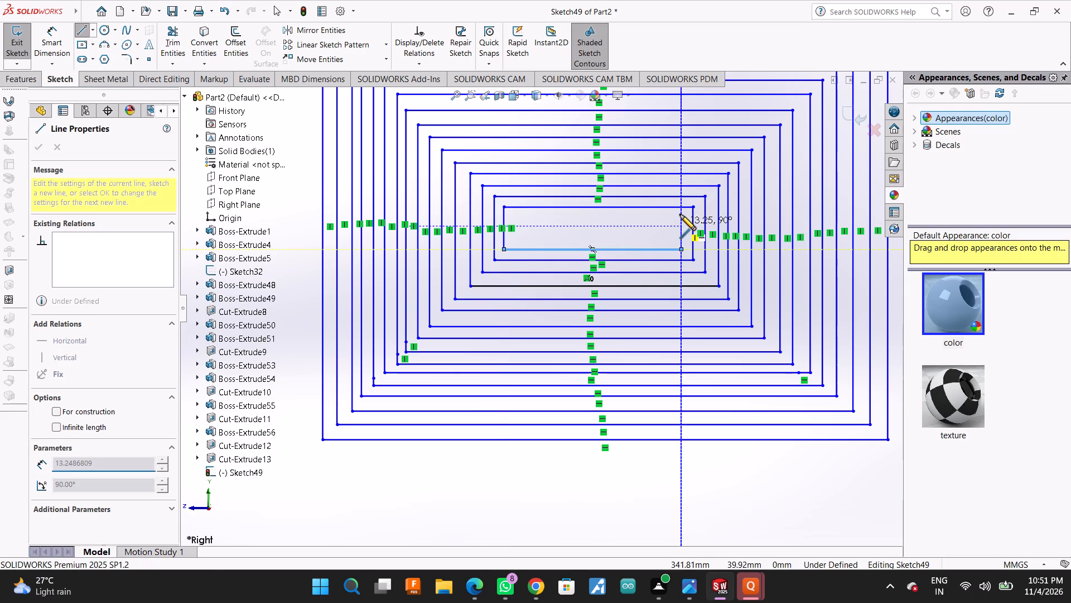
pyautogui.click(680, 217)
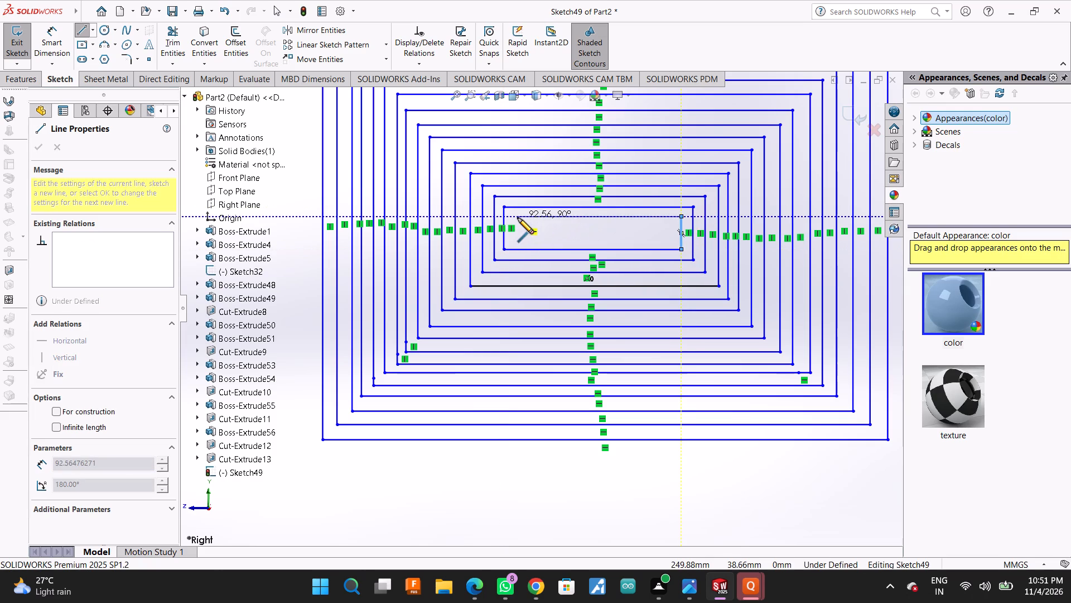
pyautogui.click(514, 217)
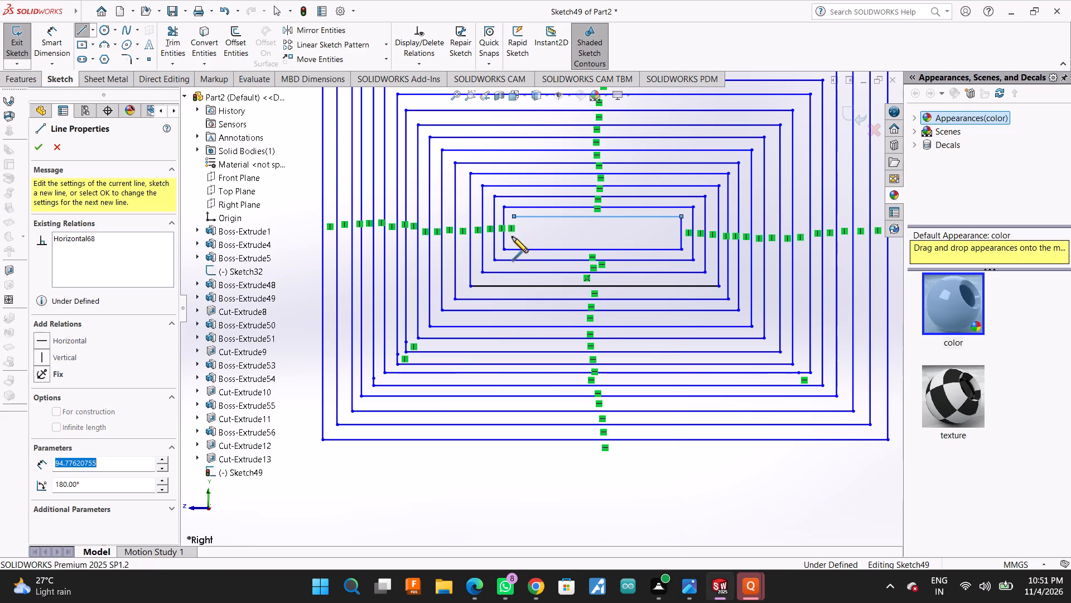
pyautogui.click(512, 243)
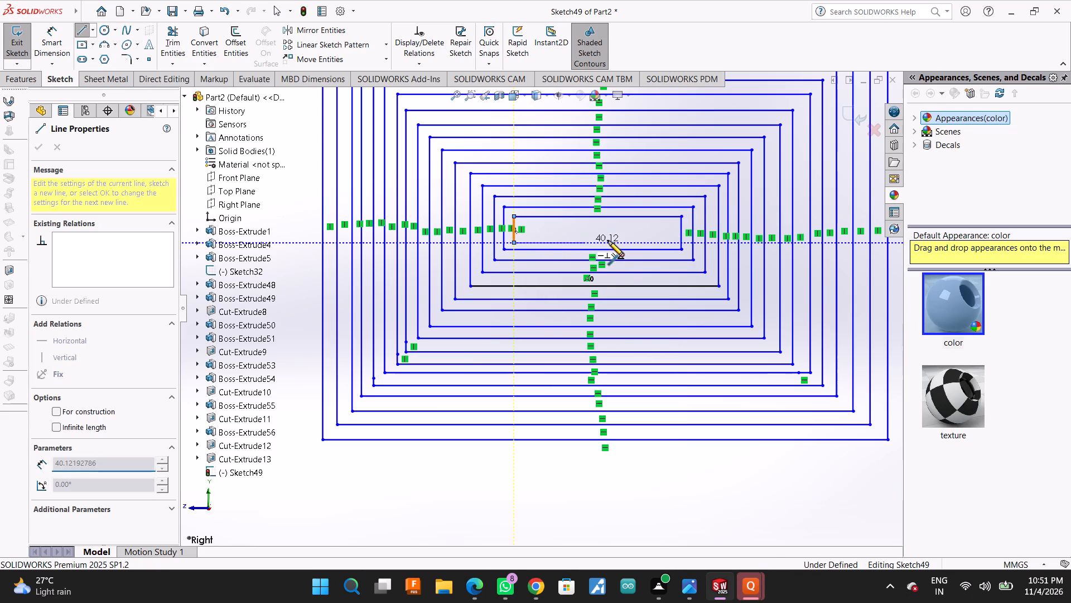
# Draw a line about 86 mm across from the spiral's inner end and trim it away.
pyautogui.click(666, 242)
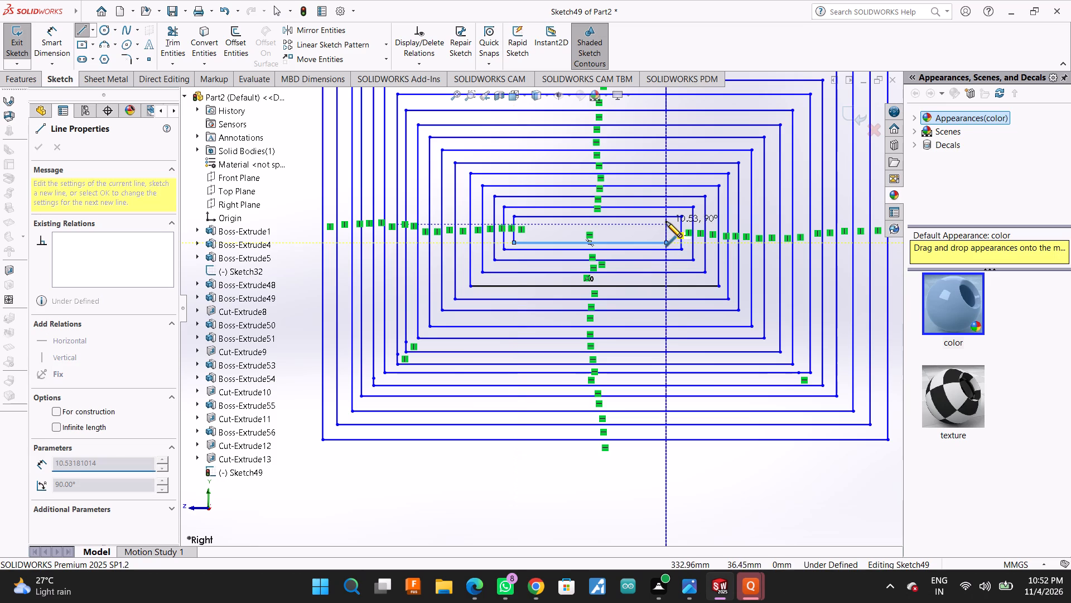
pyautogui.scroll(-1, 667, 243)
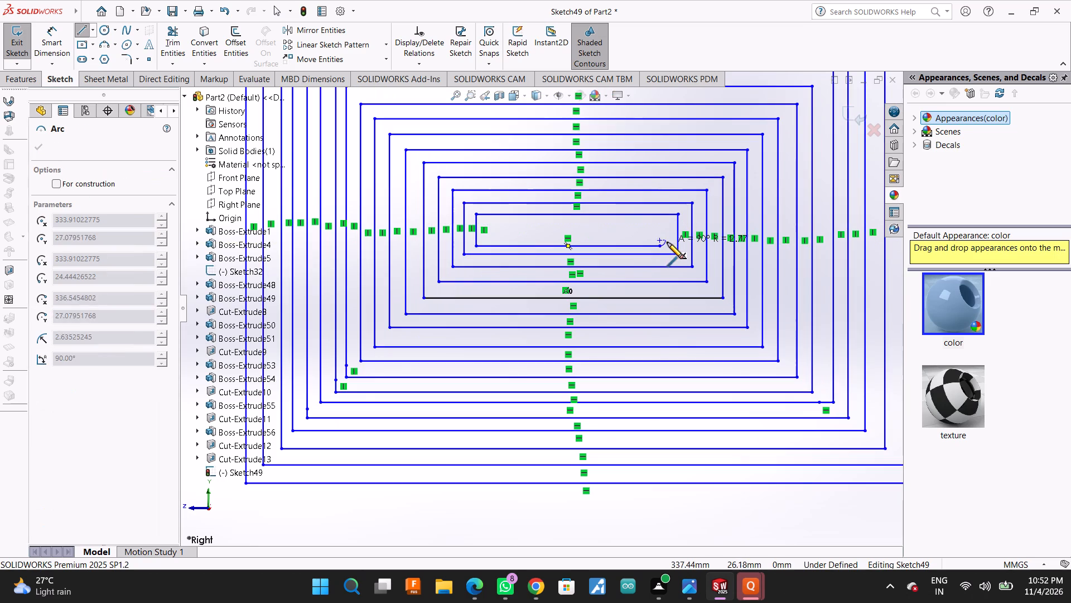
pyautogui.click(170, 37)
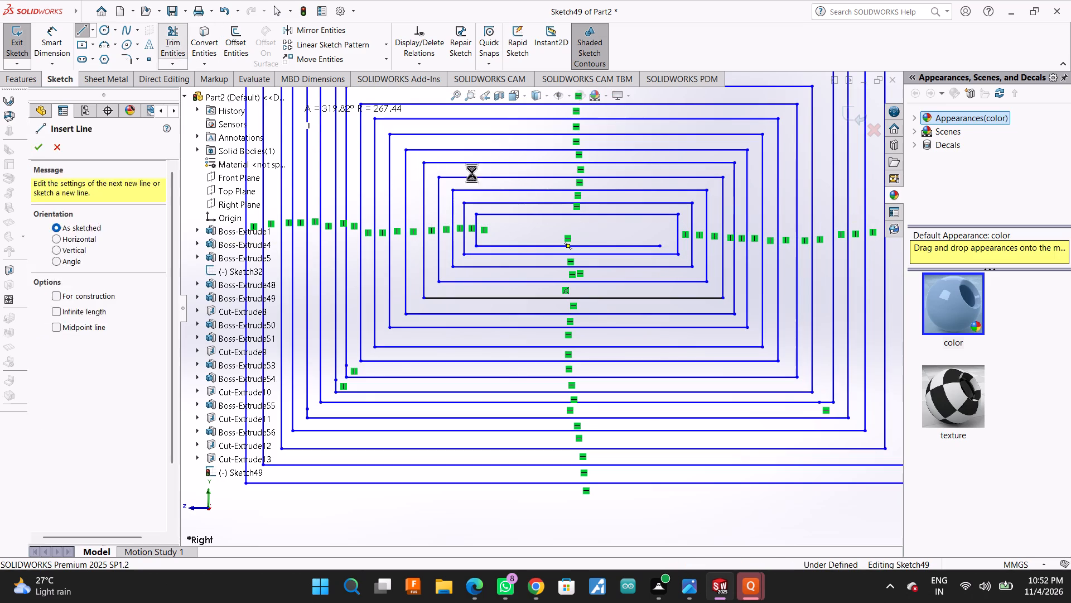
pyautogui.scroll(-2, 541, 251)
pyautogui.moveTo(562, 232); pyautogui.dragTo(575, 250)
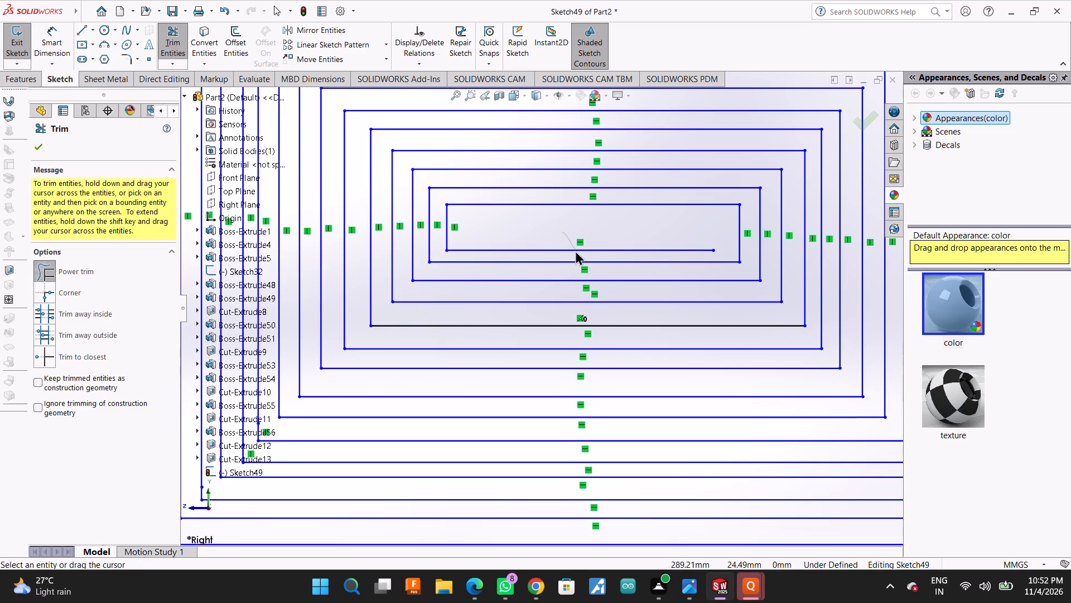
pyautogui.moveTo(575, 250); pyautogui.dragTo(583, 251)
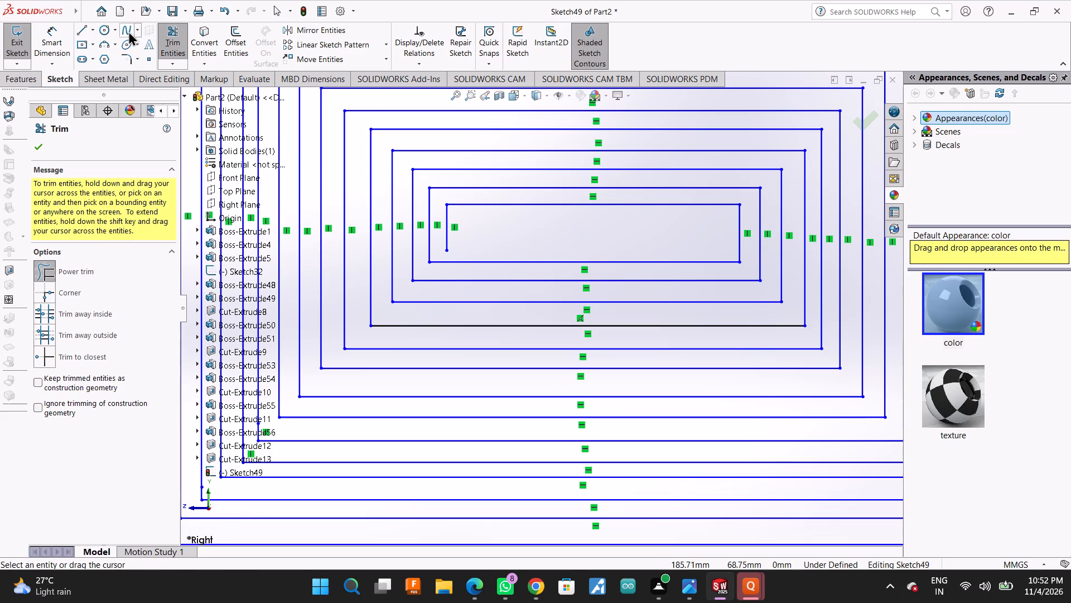
# Continue the seventeenth turn from the spiral's inner end: about 90 mm across, 12 mm up and 87 mm back.
pyautogui.click(78, 30)
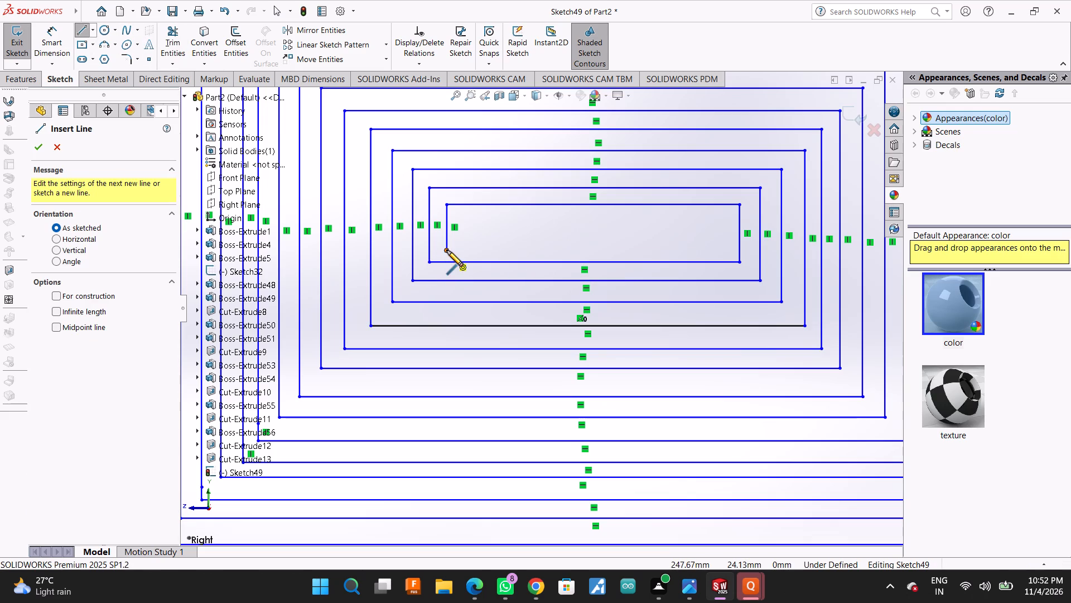
pyautogui.click(447, 250)
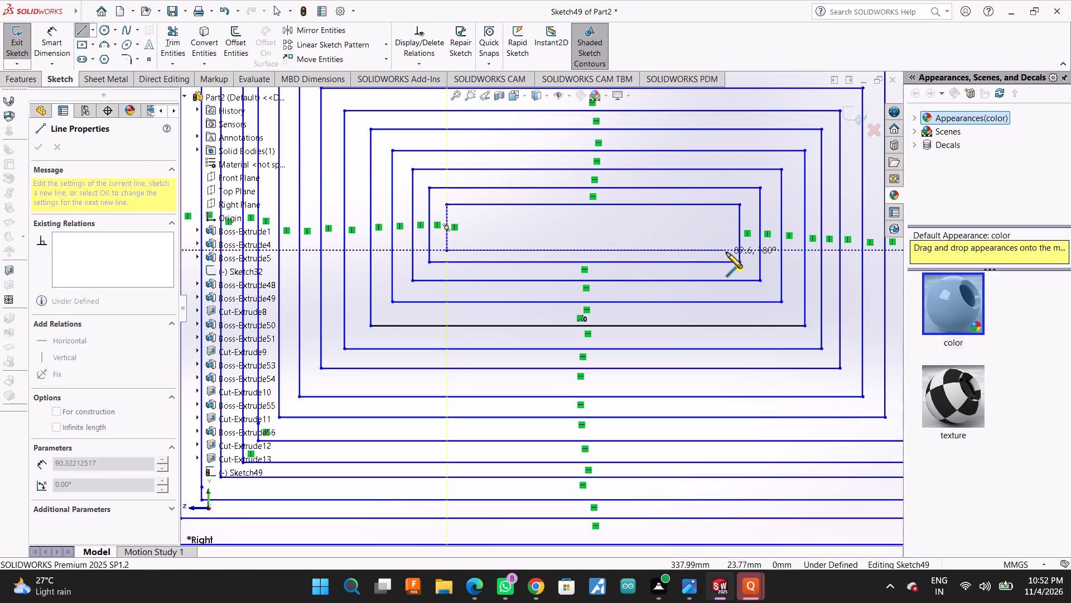
pyautogui.click(729, 252)
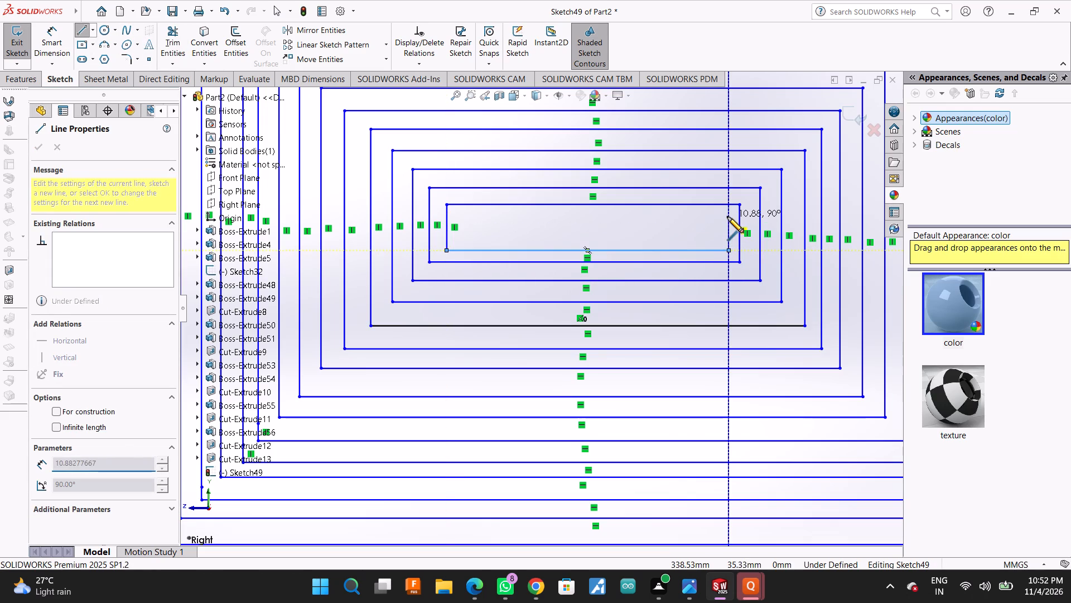
pyautogui.click(727, 212)
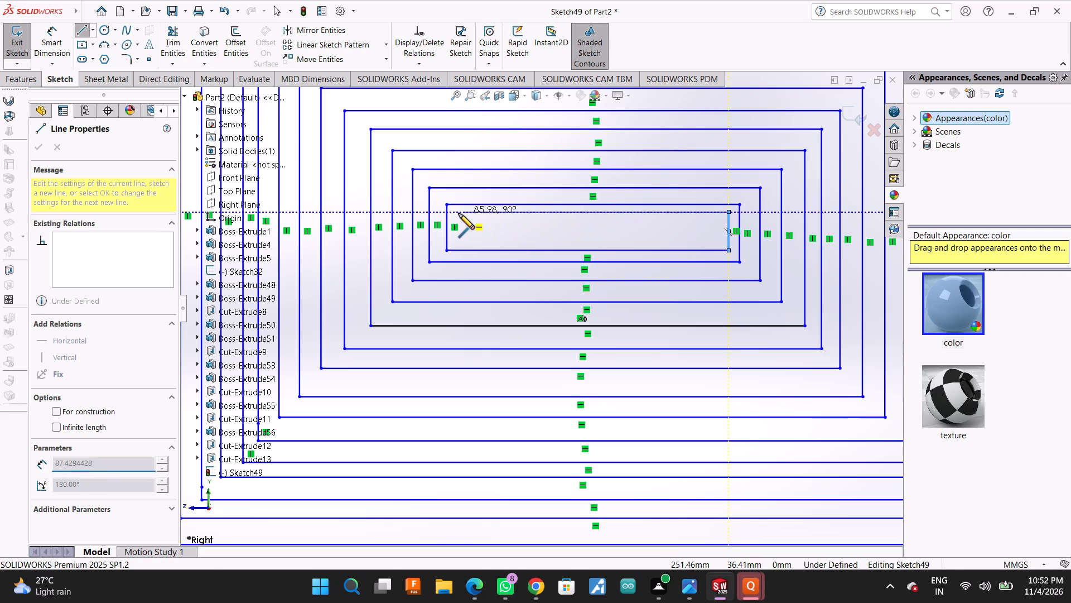
pyautogui.click(457, 213)
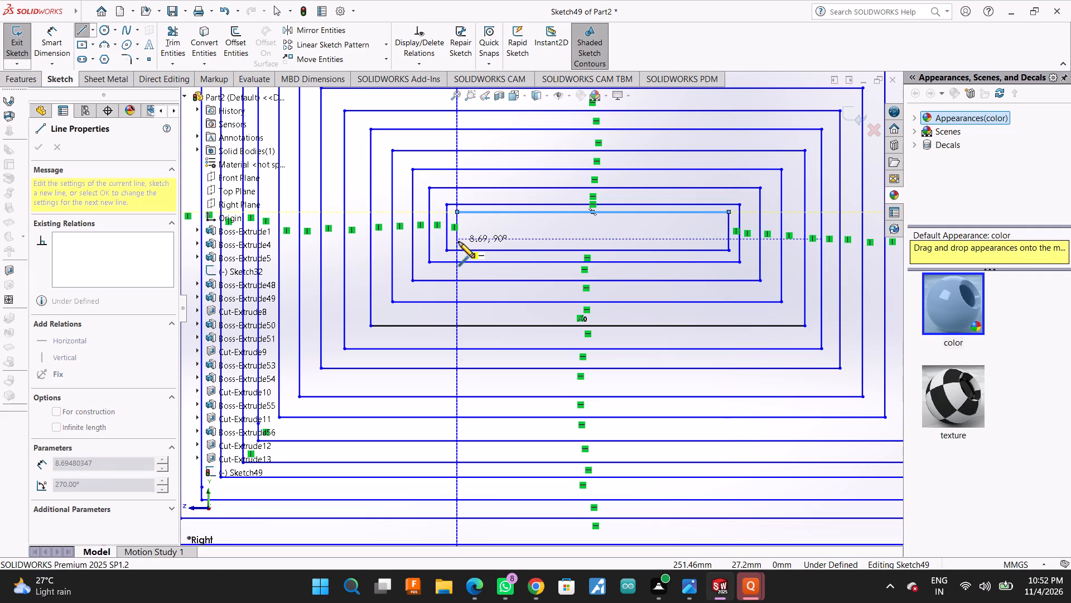
# Draw the eighteenth turn inward and end the line chain: about 9 mm down, 83 mm across, 5 mm up and 77 mm back.
pyautogui.click(459, 242)
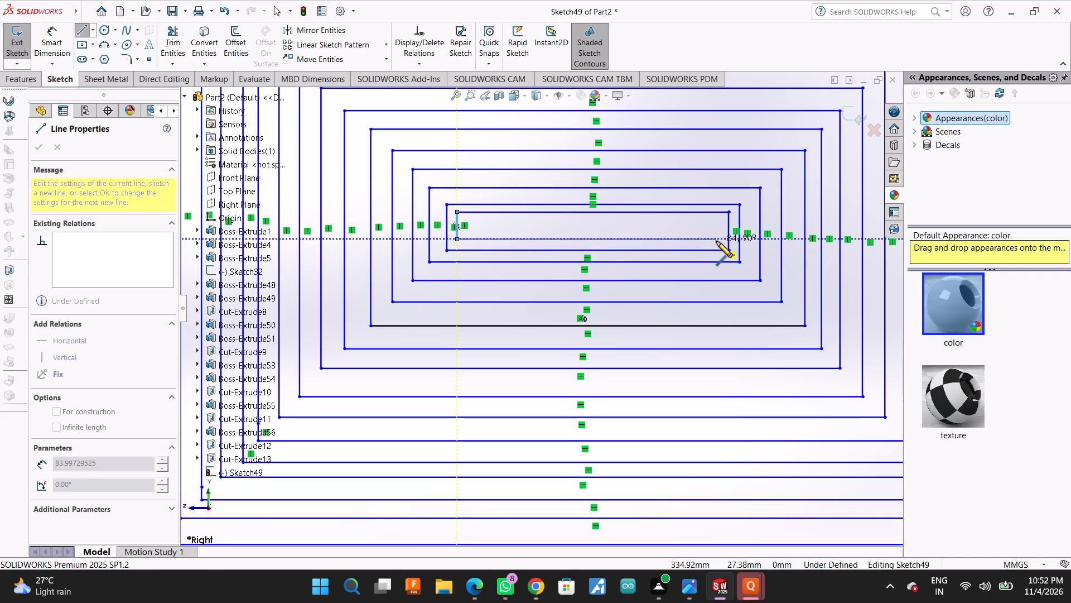
pyautogui.click(716, 241)
pyautogui.click(716, 222)
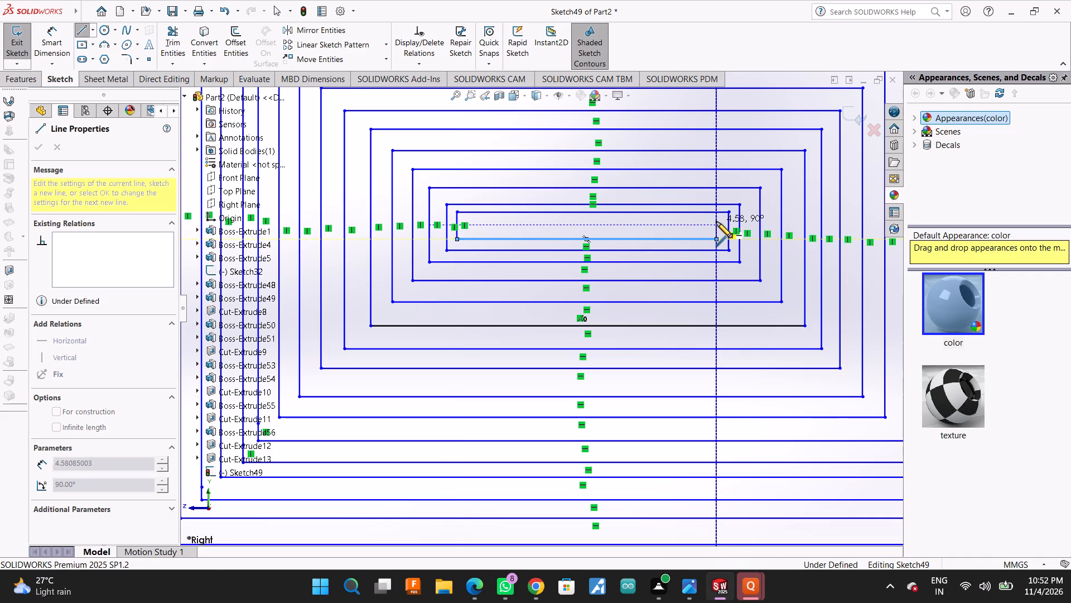
pyautogui.click(476, 226)
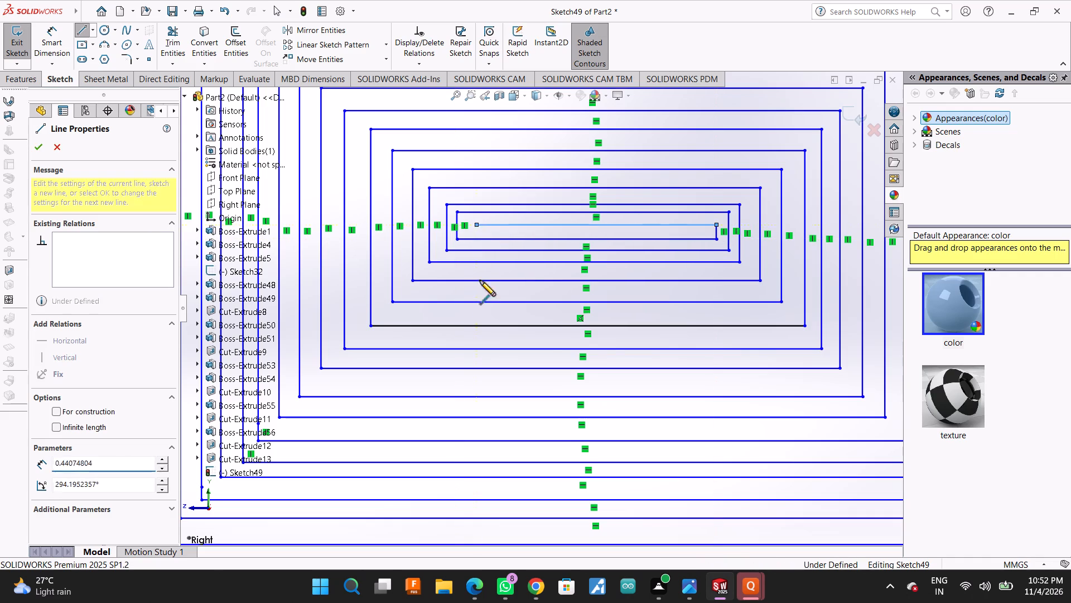
pyautogui.scroll(7, 586, 353)
pyautogui.scroll(-2, 596, 312)
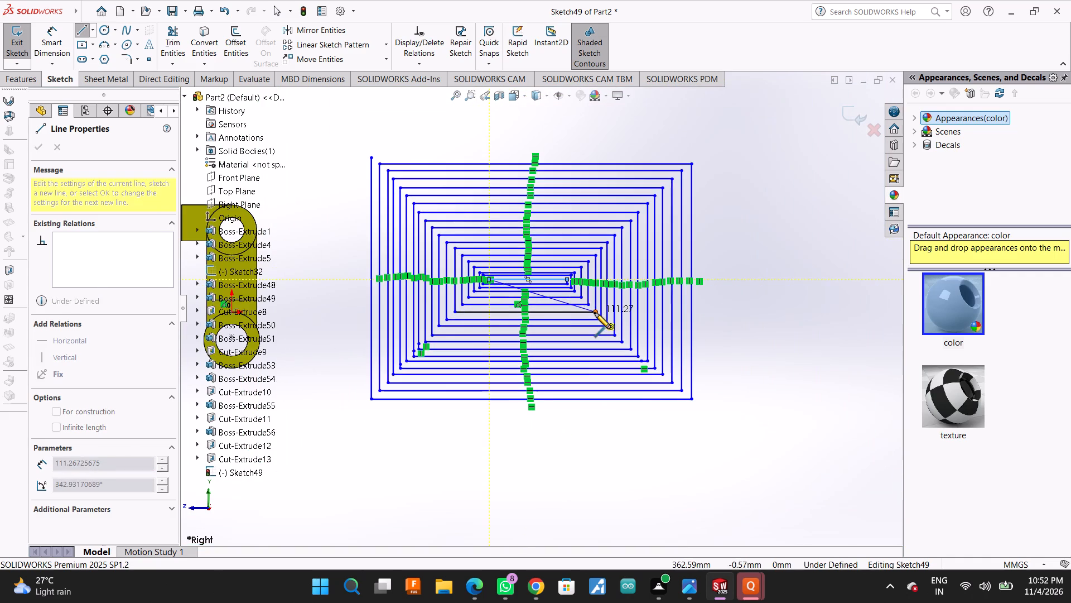
pyautogui.press('Escape')
# Power-trim the four lines of the spiral's outermost turn, starting with its outer vertical nearest the arm.
pyautogui.click(178, 35)
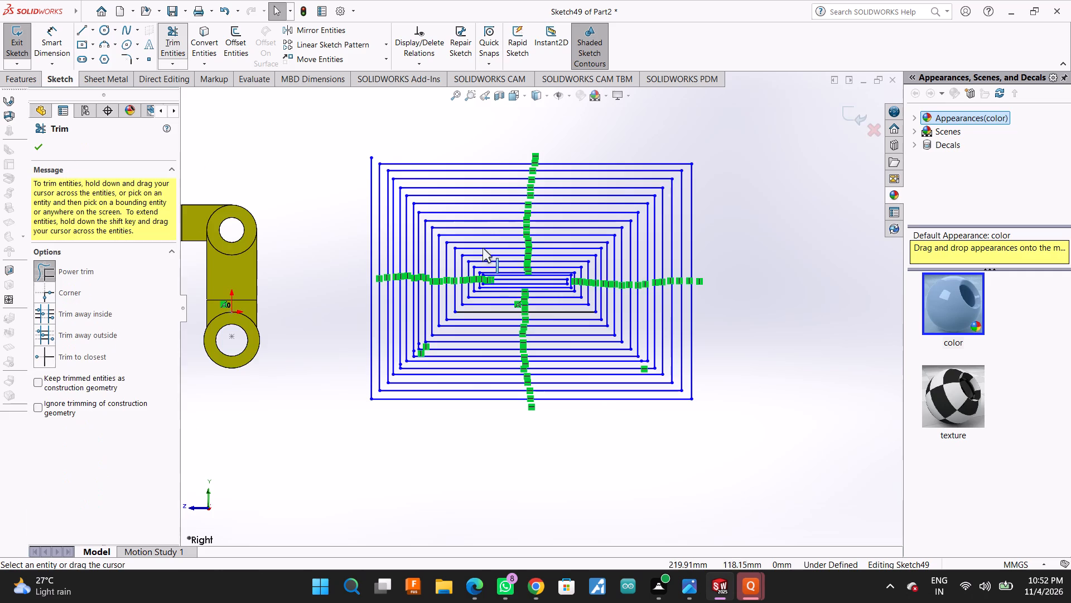
pyautogui.scroll(-4, 504, 290)
pyautogui.scroll(5, 455, 293)
pyautogui.scroll(-2, 417, 280)
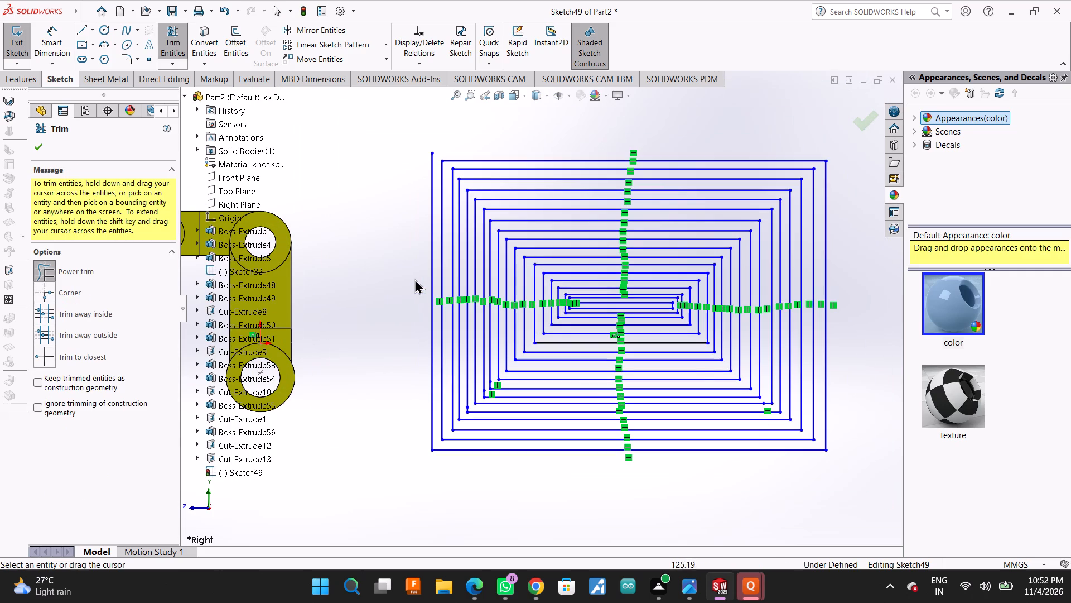
pyautogui.moveTo(414, 279); pyautogui.dragTo(432, 284)
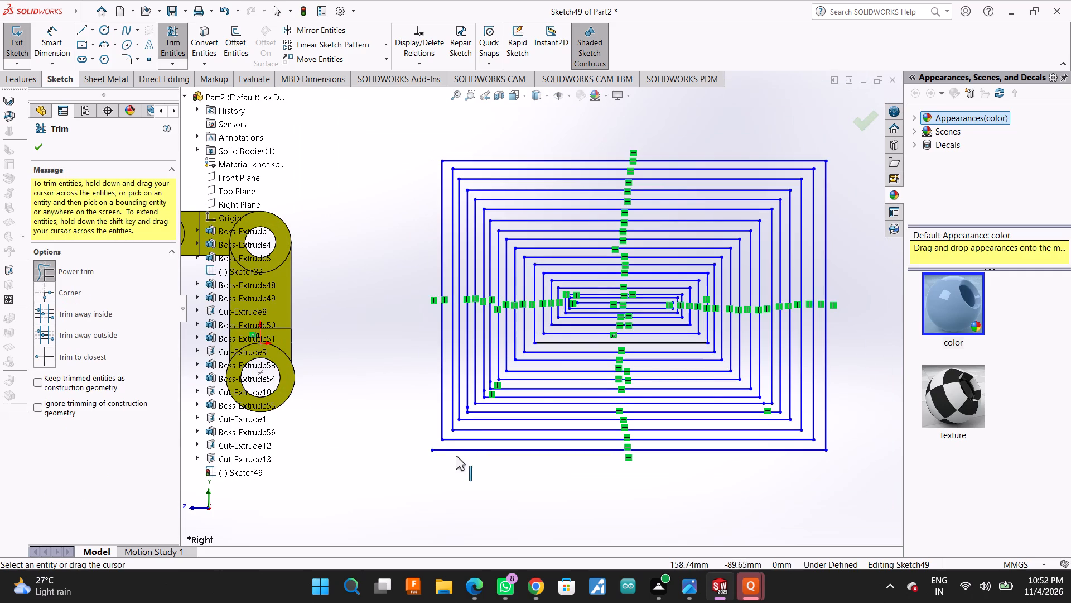
pyautogui.moveTo(454, 464); pyautogui.dragTo(453, 449)
pyautogui.moveTo(828, 420); pyautogui.dragTo(819, 428)
pyautogui.moveTo(848, 389); pyautogui.dragTo(832, 395)
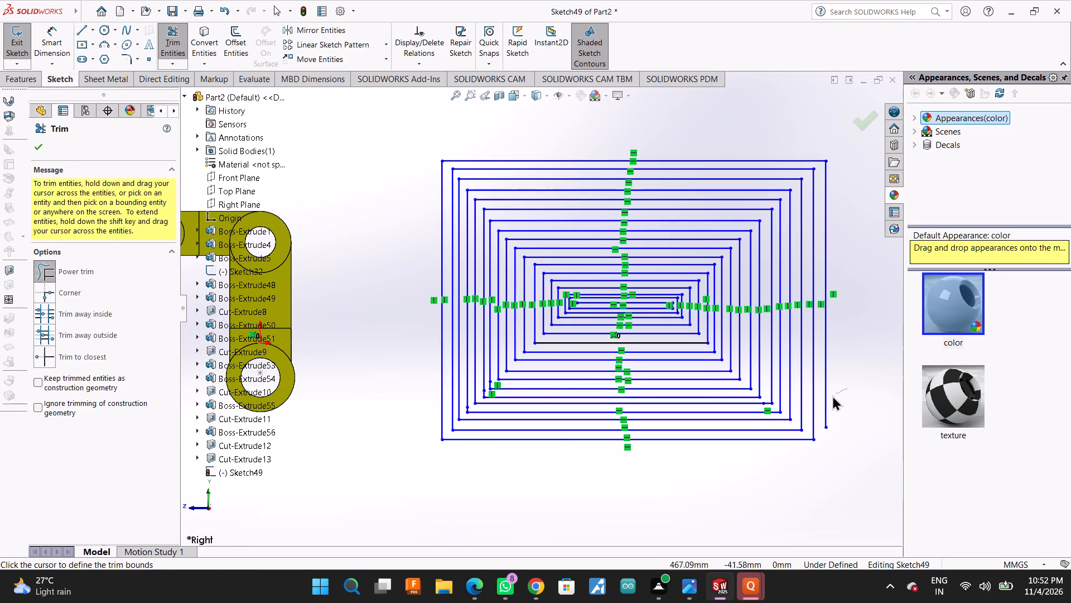
pyautogui.moveTo(832, 395); pyautogui.dragTo(826, 399)
pyautogui.moveTo(817, 141); pyautogui.dragTo(821, 177)
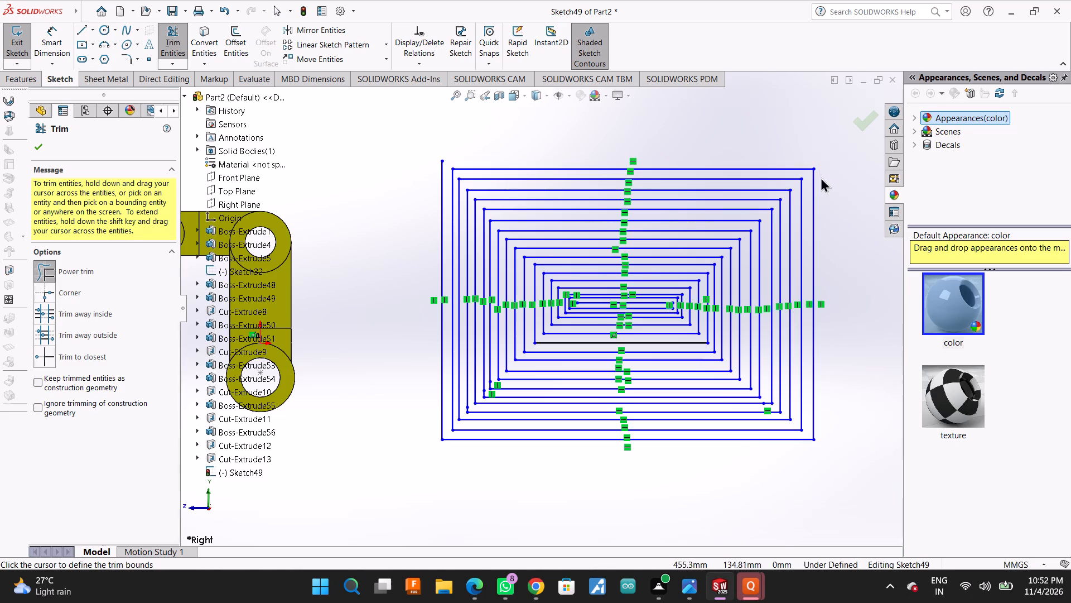
# Power-trim the four lines of the next outermost turn: the vertical nearest the arm, bottom, far vertical and top.
pyautogui.scroll(2, 832, 233)
pyautogui.scroll(-4, 637, 246)
pyautogui.moveTo(287, 234); pyautogui.dragTo(296, 233)
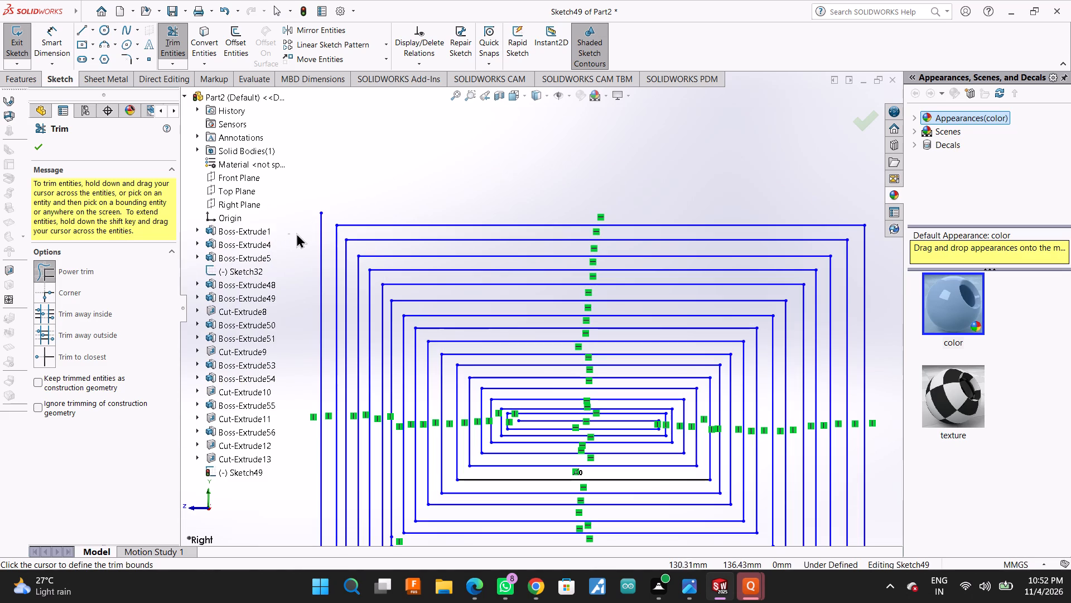
pyautogui.moveTo(296, 233); pyautogui.dragTo(329, 213)
pyautogui.scroll(5, 435, 224)
pyautogui.scroll(-2, 517, 312)
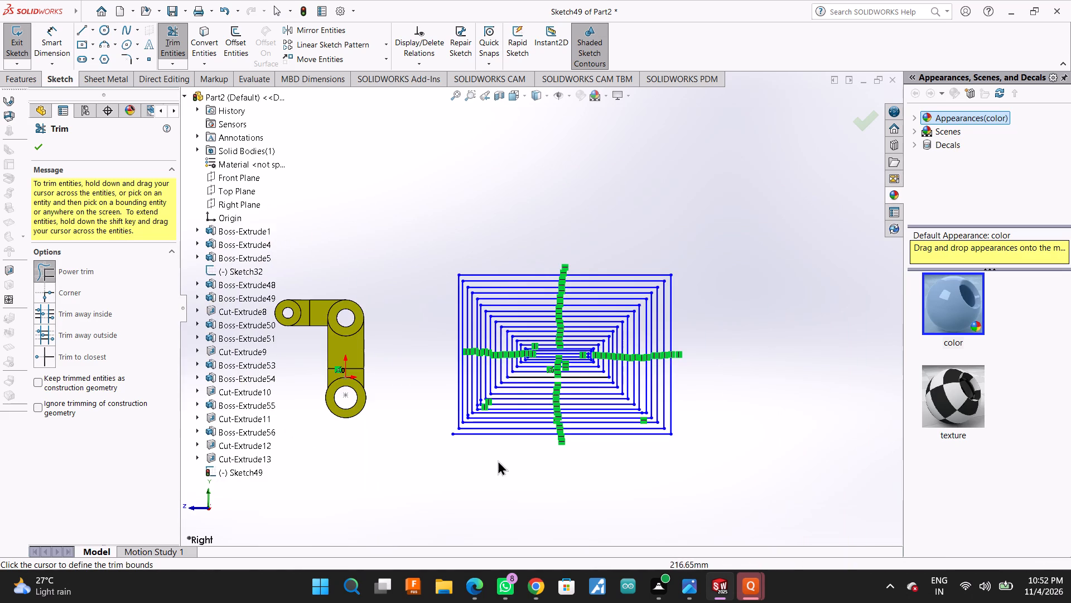
pyautogui.moveTo(446, 505); pyautogui.dragTo(436, 484)
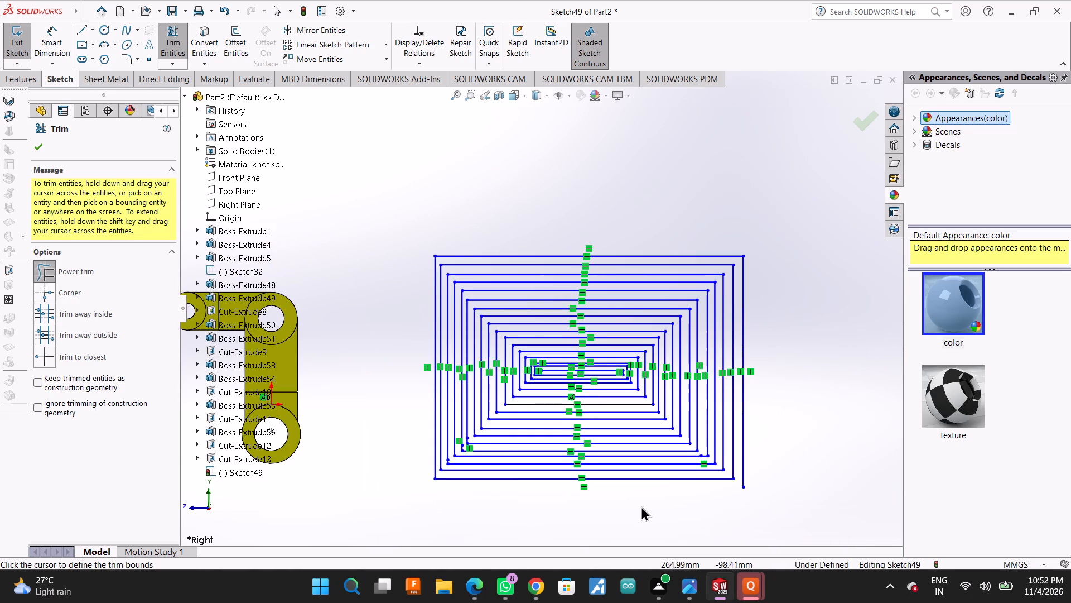
pyautogui.moveTo(774, 457); pyautogui.dragTo(741, 471)
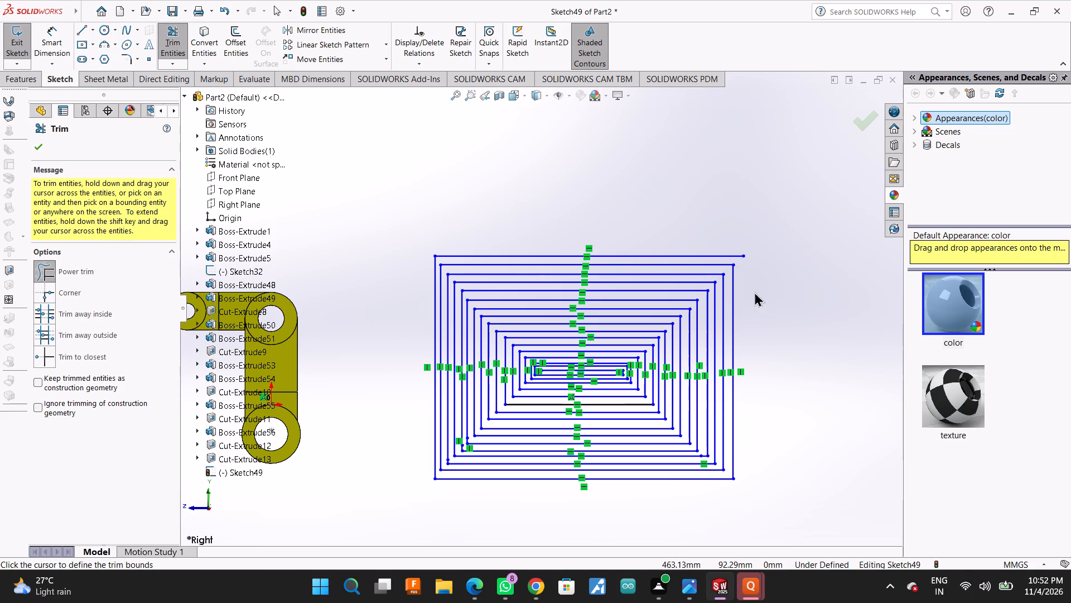
pyautogui.moveTo(730, 223); pyautogui.dragTo(741, 251)
pyautogui.moveTo(741, 251); pyautogui.dragTo(729, 230)
pyautogui.moveTo(722, 223); pyautogui.dragTo(741, 261)
# Trim away a third outer turn of the spiral: its near vertical, bottom, far vertical and top lines.
pyautogui.scroll(-1, 462, 254)
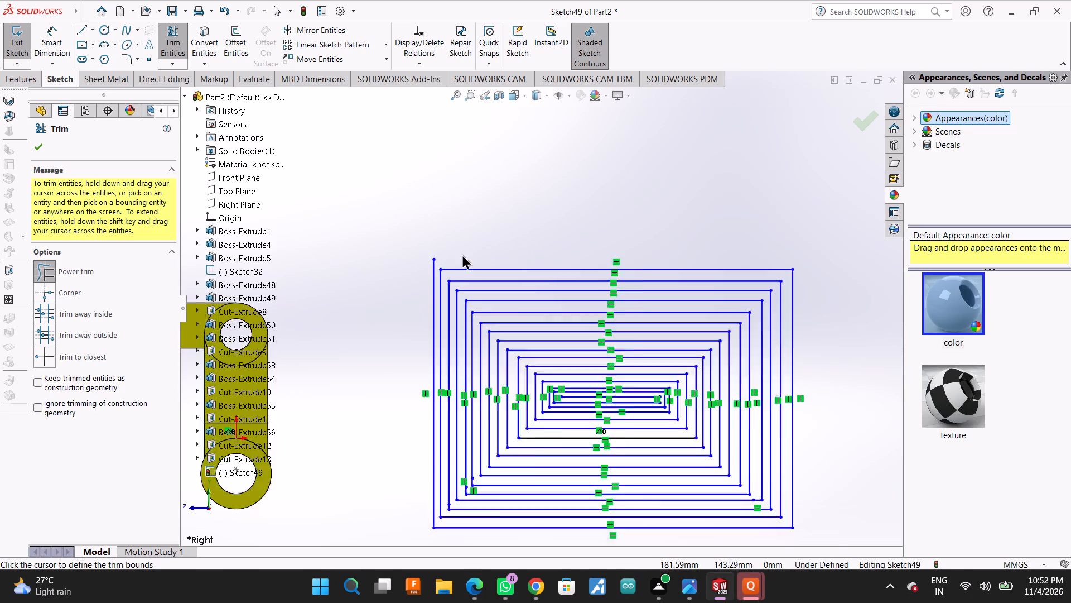
pyautogui.scroll(-4, 462, 254)
pyautogui.moveTo(410, 296); pyautogui.dragTo(433, 283)
pyautogui.scroll(5, 441, 280)
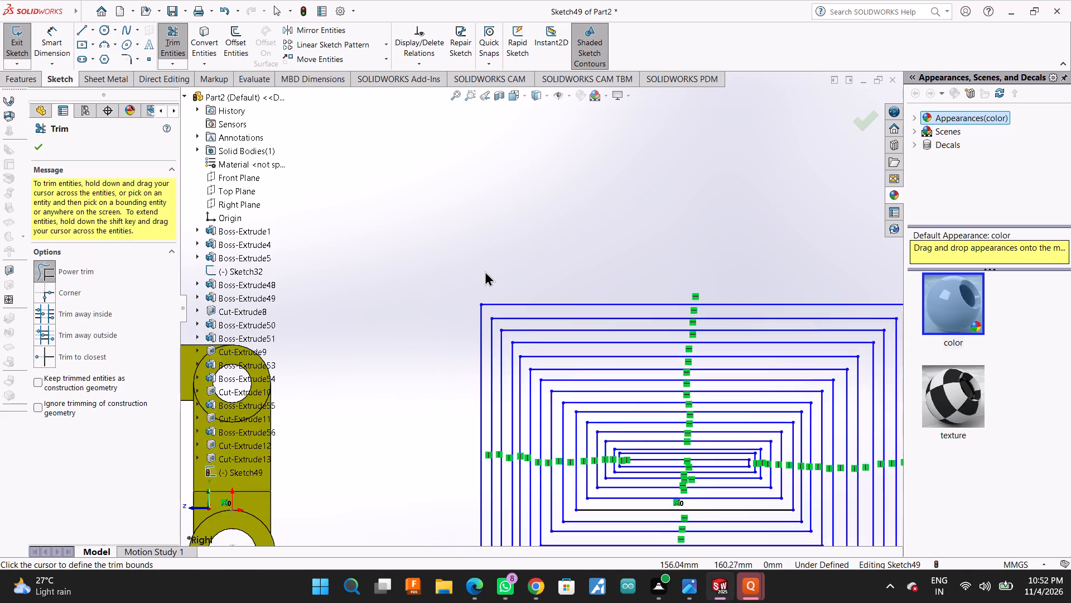
pyautogui.scroll(1, 485, 271)
pyautogui.scroll(-2, 606, 419)
pyautogui.scroll(-3, 550, 476)
pyautogui.moveTo(432, 523); pyautogui.dragTo(430, 505)
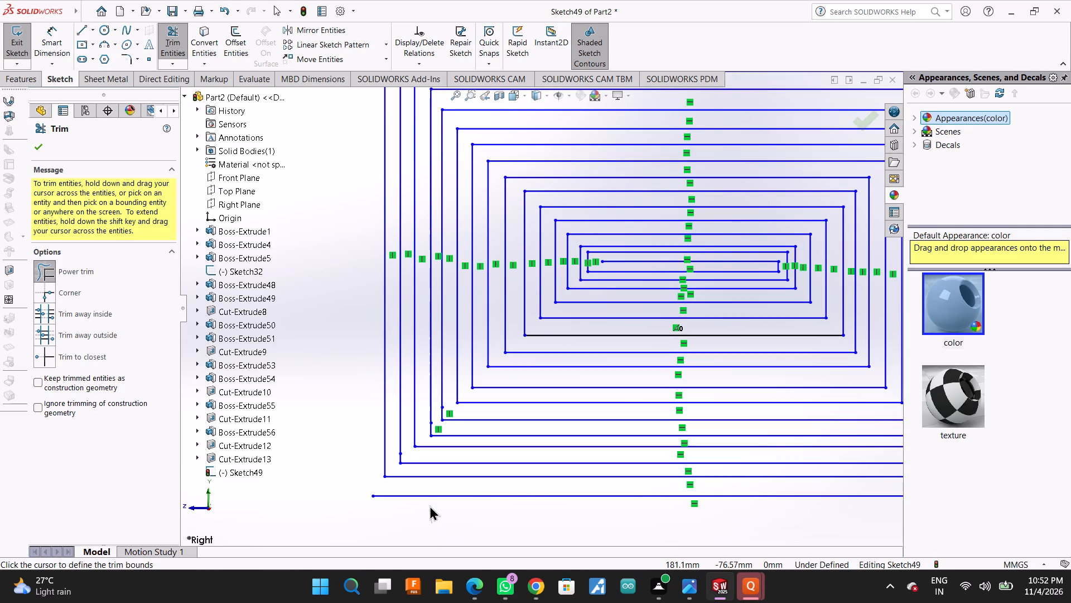
pyautogui.moveTo(430, 505); pyautogui.dragTo(430, 495)
pyautogui.scroll(3, 431, 495)
pyautogui.scroll(-1, 873, 351)
pyautogui.moveTo(832, 352); pyautogui.dragTo(784, 379)
pyautogui.scroll(2, 784, 284)
pyautogui.scroll(3, 717, 223)
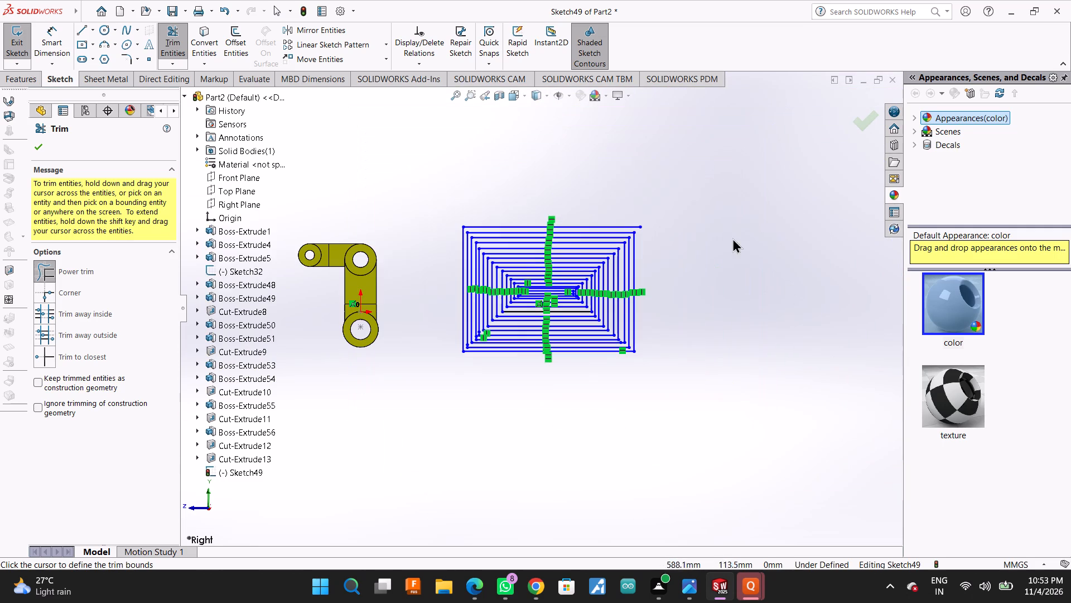
pyautogui.scroll(-4, 523, 257)
pyautogui.moveTo(703, 179); pyautogui.dragTo(738, 200)
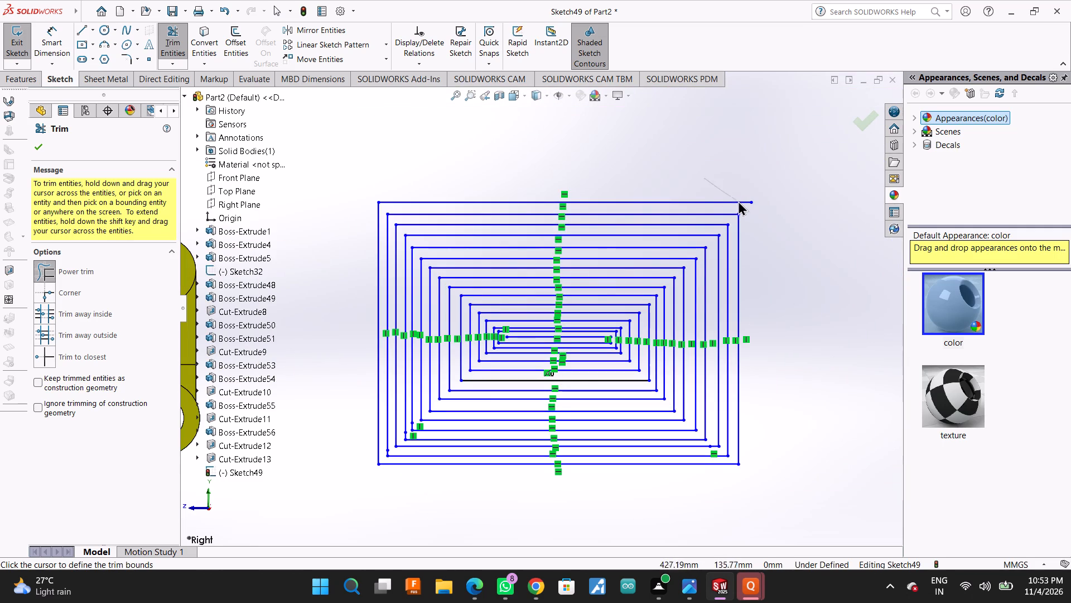
pyautogui.moveTo(738, 200); pyautogui.dragTo(751, 204)
# Trim away the fourth outer turn of the spiral: the vertical nearest the arm, bottom, far vertical and top lines.
pyautogui.moveTo(367, 209); pyautogui.dragTo(381, 201)
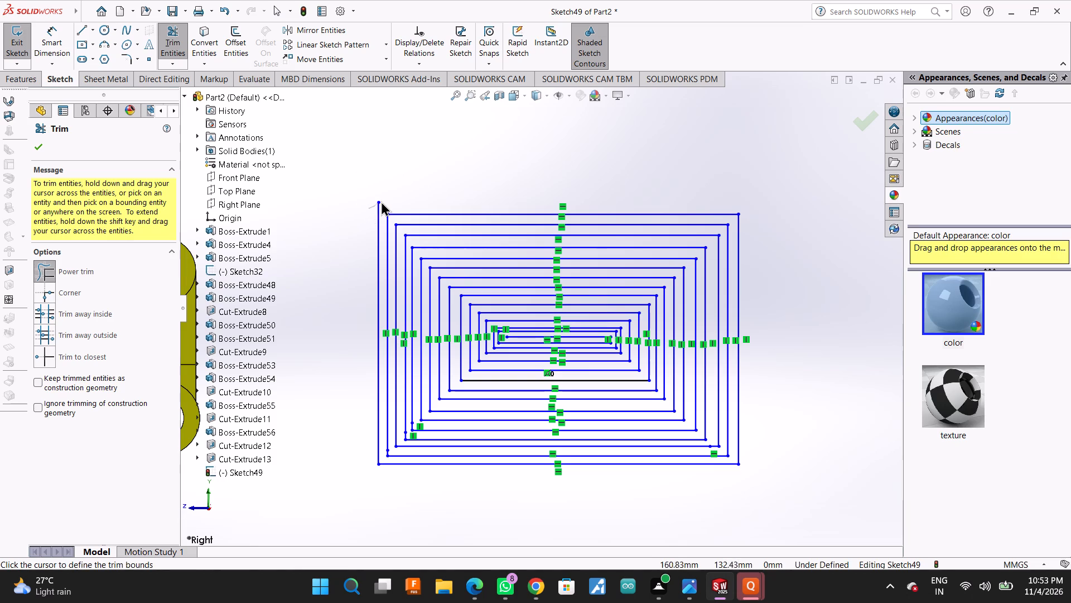
pyautogui.moveTo(381, 201); pyautogui.dragTo(383, 199)
pyautogui.scroll(-1, 415, 420)
pyautogui.moveTo(393, 486); pyautogui.dragTo(393, 465)
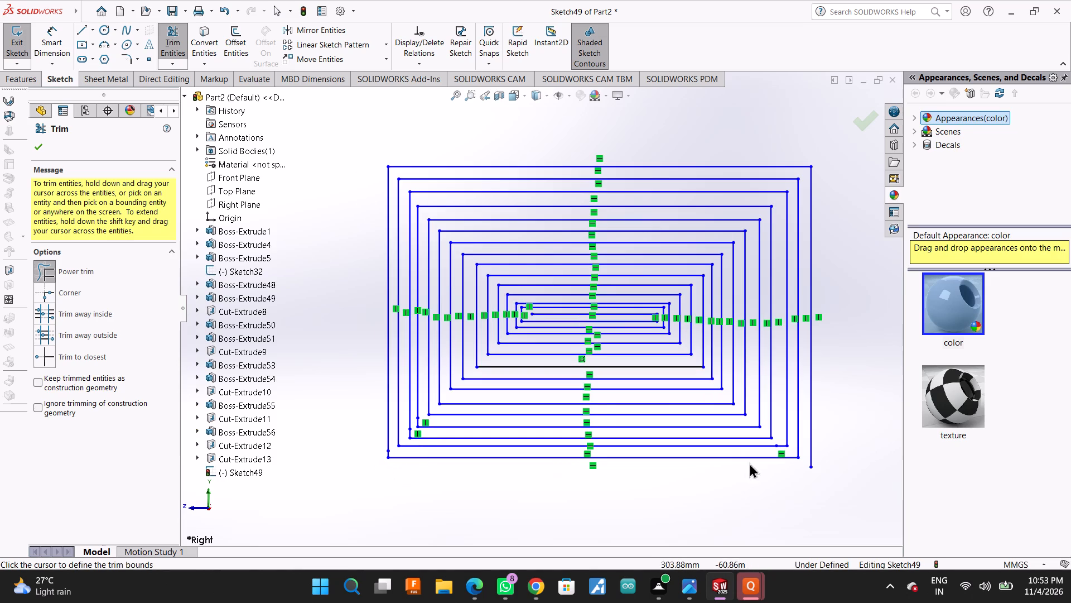
pyautogui.moveTo(854, 432); pyautogui.dragTo(808, 431)
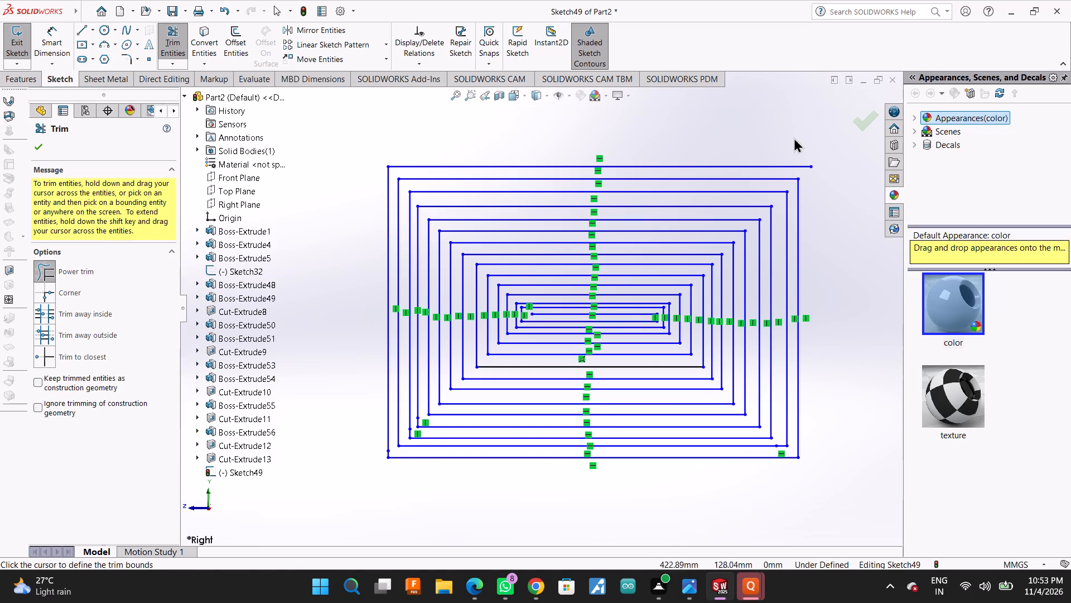
pyautogui.moveTo(792, 130); pyautogui.dragTo(809, 168)
# Power-trim the four lines of the fifth outer turn: its near vertical, bottom, far vertical and top.
pyautogui.moveTo(361, 171); pyautogui.dragTo(388, 169)
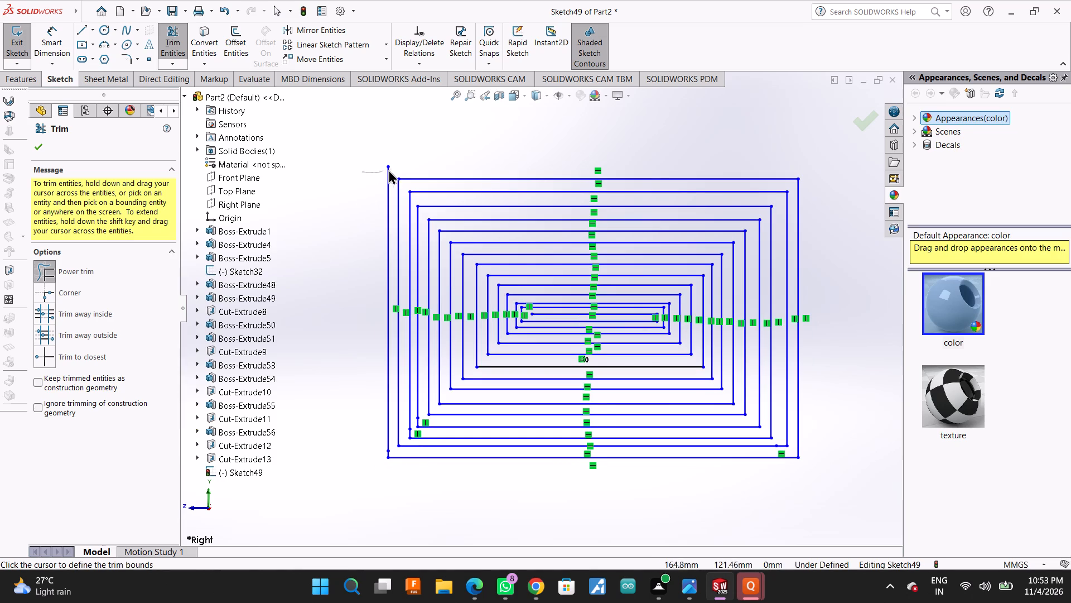
pyautogui.moveTo(388, 169); pyautogui.dragTo(394, 166)
pyautogui.moveTo(399, 465); pyautogui.dragTo(384, 454)
pyautogui.moveTo(751, 468); pyautogui.dragTo(802, 446)
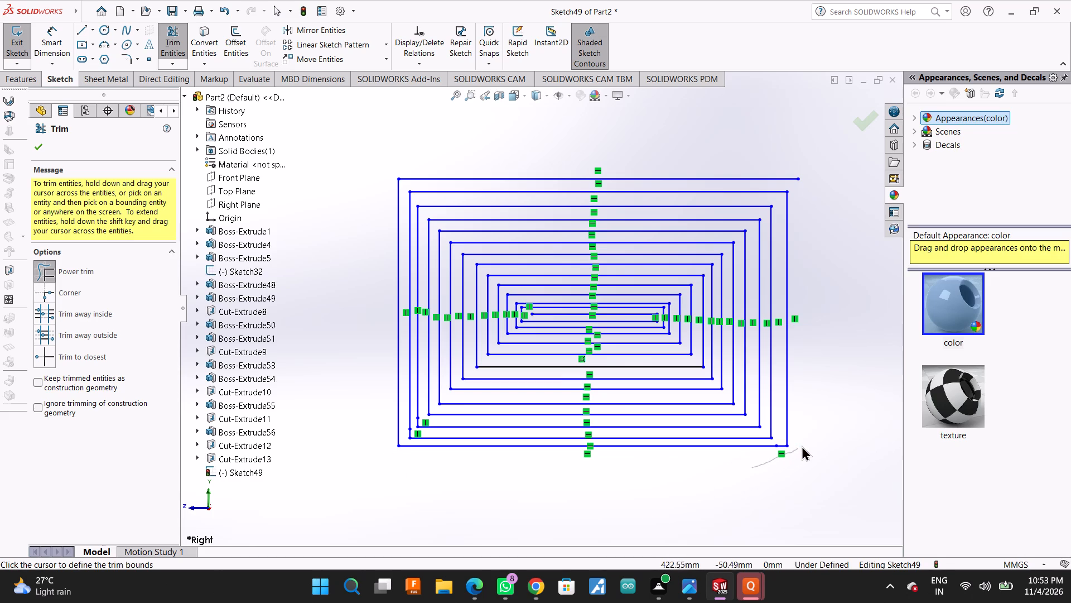
pyautogui.moveTo(802, 446); pyautogui.dragTo(804, 439)
pyautogui.moveTo(794, 230); pyautogui.dragTo(794, 165)
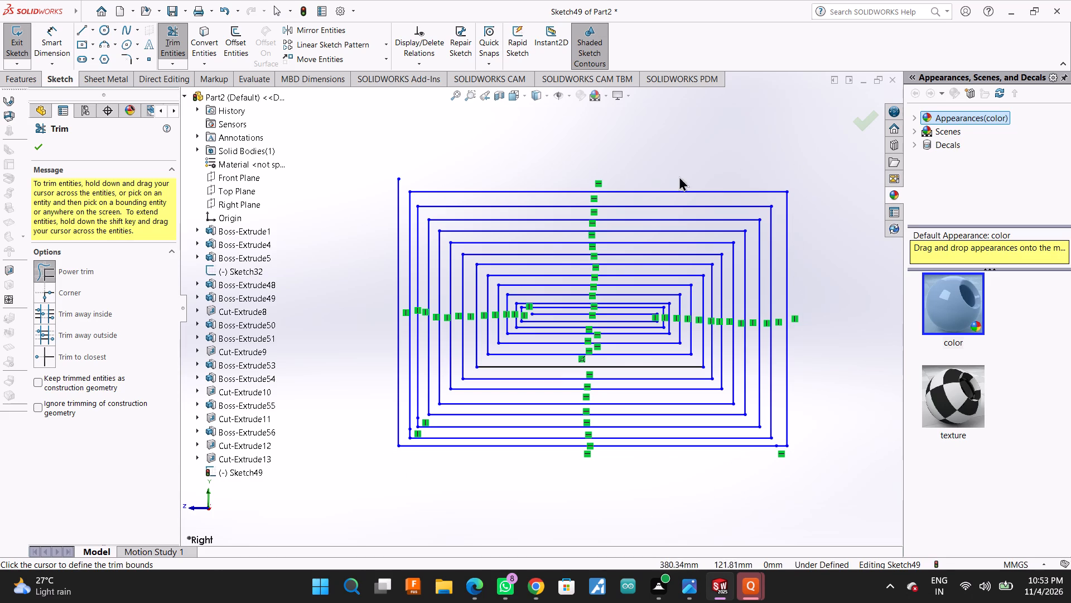
# Trim away the sixth outer turn: its near vertical, bottom line with the short leftover at its end, far vertical and top.
pyautogui.moveTo(380, 197); pyautogui.dragTo(395, 188)
pyautogui.click(396, 186)
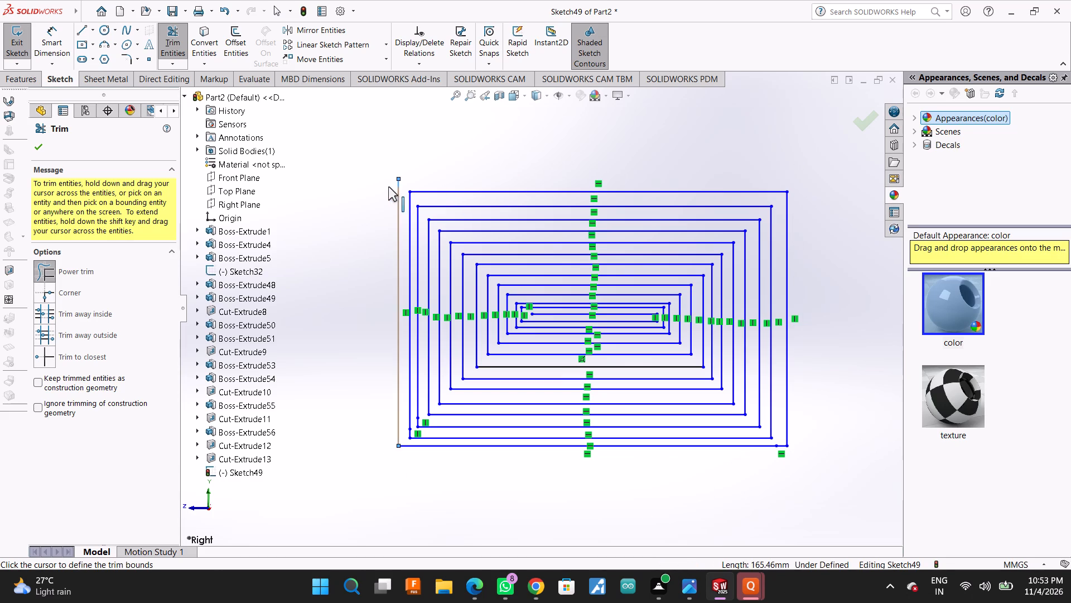
pyautogui.moveTo(387, 186); pyautogui.dragTo(406, 178)
pyautogui.moveTo(406, 178); pyautogui.dragTo(397, 193)
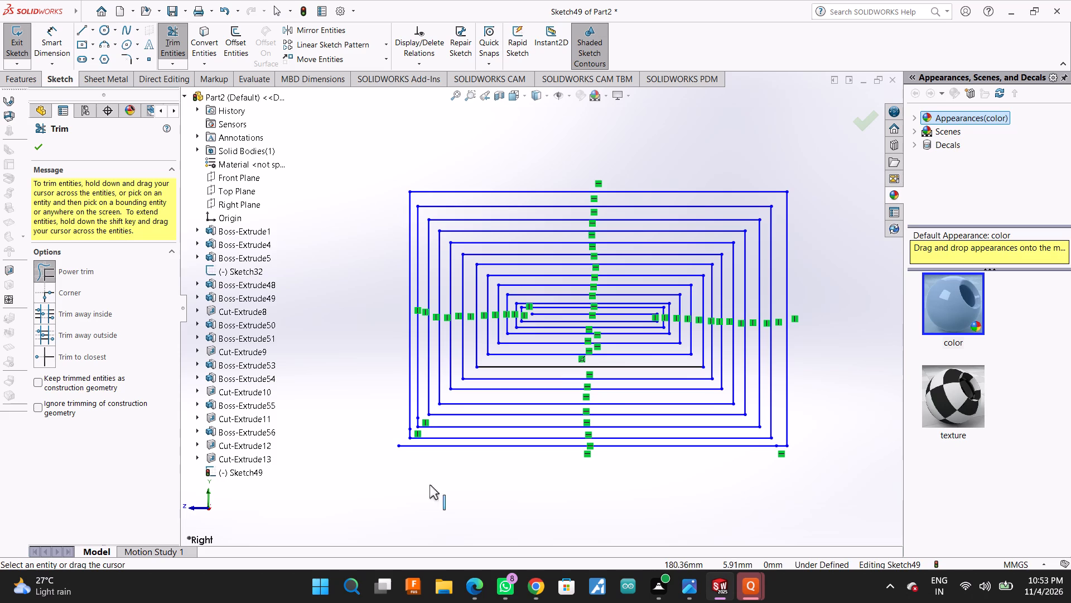
pyautogui.moveTo(442, 489); pyautogui.dragTo(442, 438)
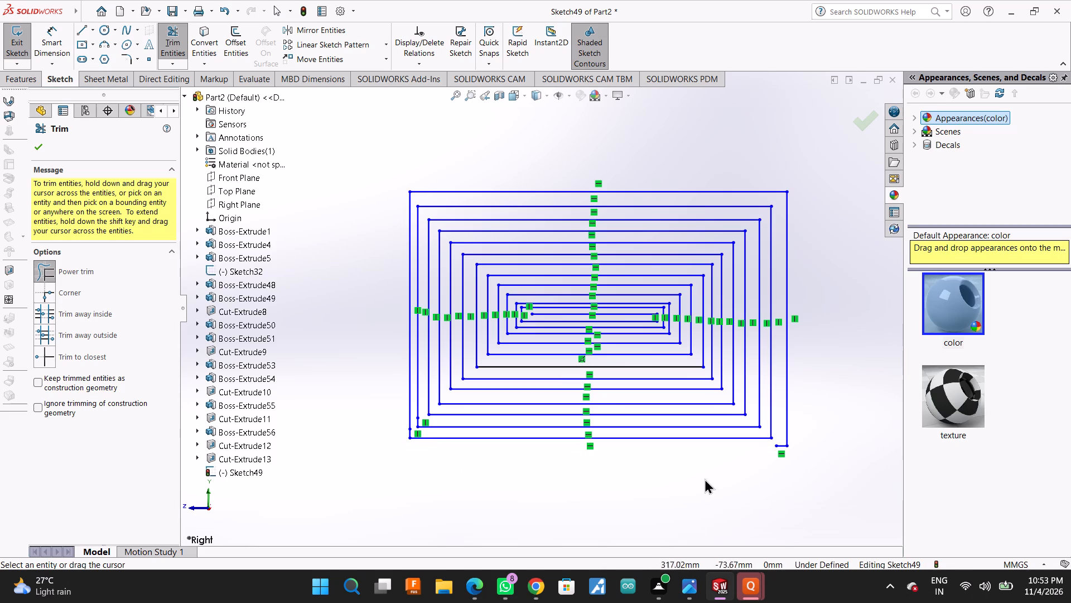
pyautogui.moveTo(777, 461); pyautogui.dragTo(789, 420)
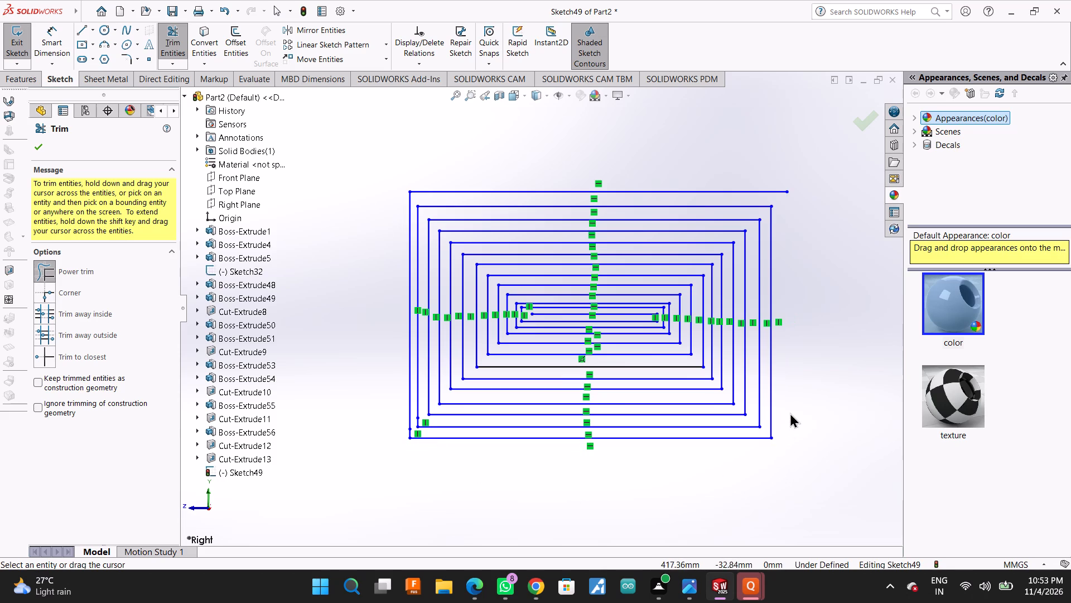
pyautogui.moveTo(761, 145); pyautogui.dragTo(804, 222)
# Trim away the seventh outer turn: its near vertical with the short leftover piece, bottom, far vertical and top lines.
pyautogui.moveTo(372, 204); pyautogui.dragTo(433, 190)
pyautogui.moveTo(406, 466); pyautogui.dragTo(408, 430)
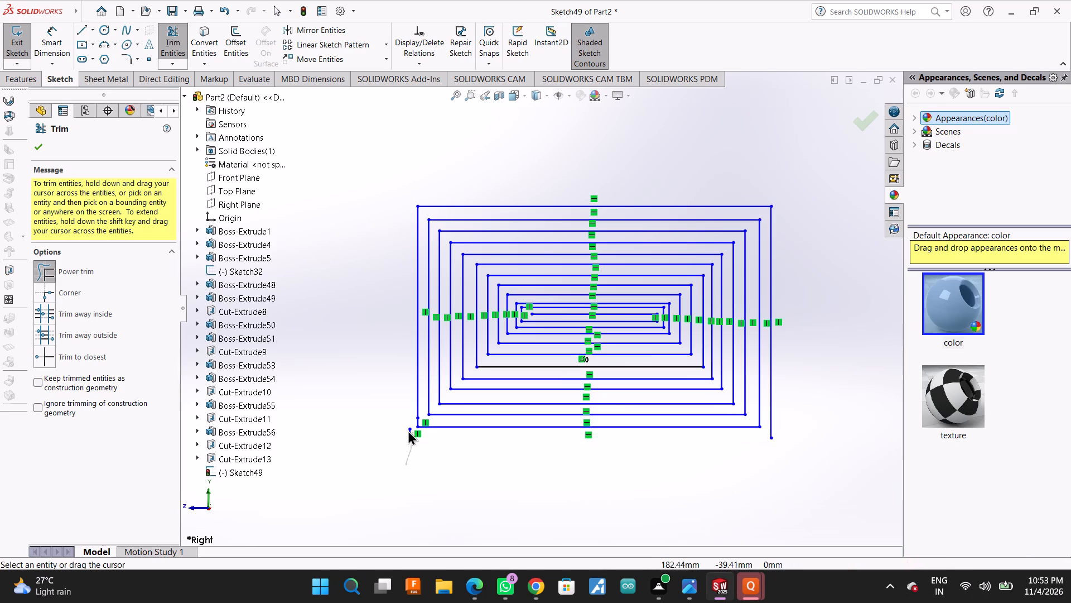
pyautogui.moveTo(408, 430); pyautogui.dragTo(402, 430)
pyautogui.moveTo(737, 469); pyautogui.dragTo(776, 430)
pyautogui.moveTo(766, 159); pyautogui.dragTo(771, 217)
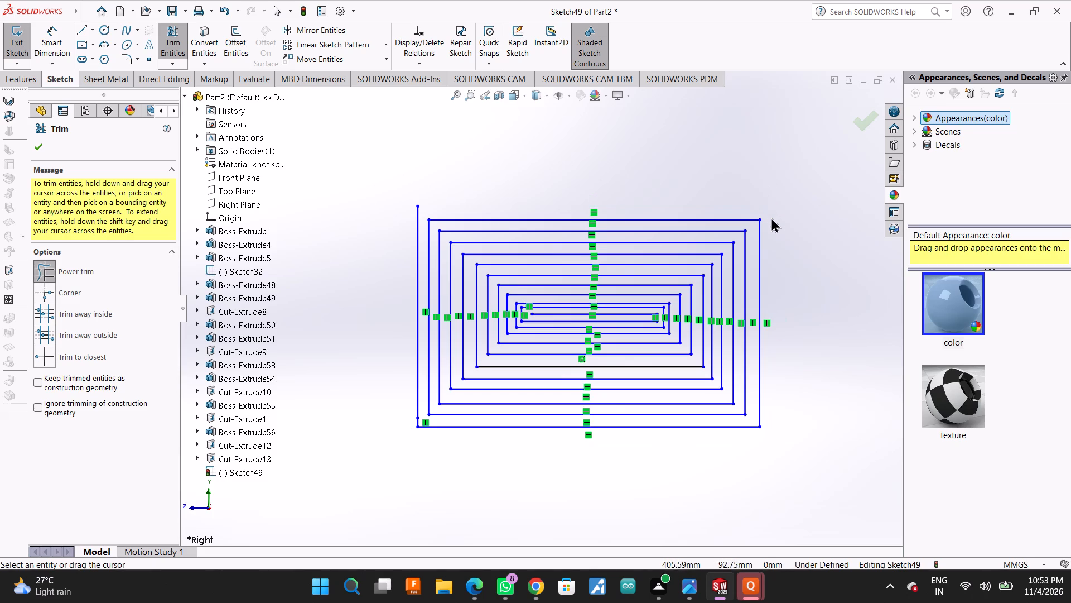
# Power-trim the eighth outer turn of the spiral: its near vertical, bottom, far vertical and top lines.
pyautogui.moveTo(388, 217); pyautogui.dragTo(401, 210)
pyautogui.moveTo(388, 348); pyautogui.dragTo(437, 451)
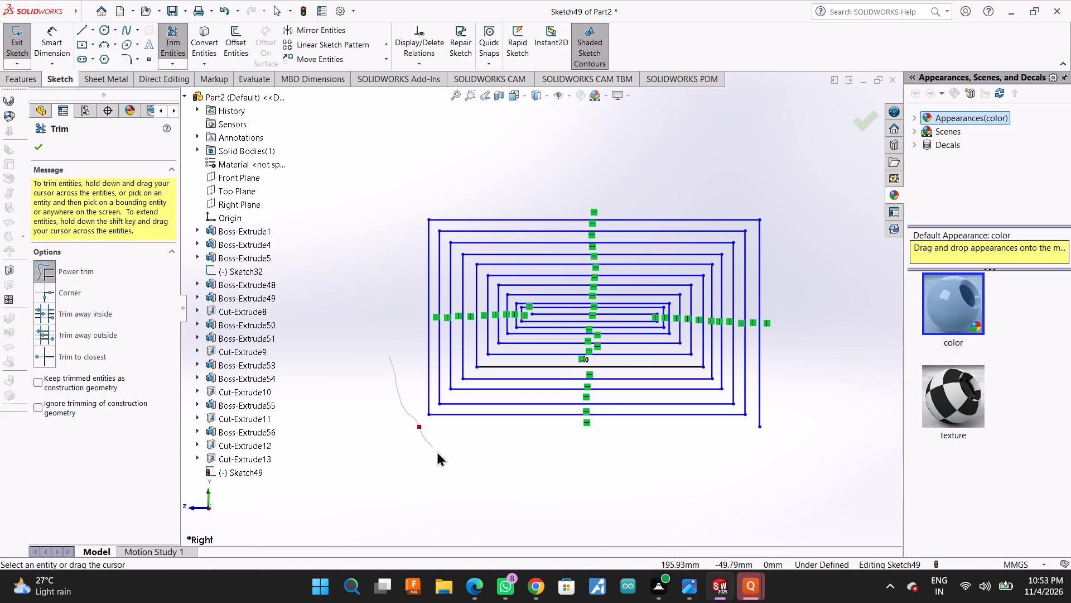
pyautogui.moveTo(437, 451); pyautogui.dragTo(440, 453)
pyautogui.moveTo(717, 441); pyautogui.dragTo(773, 406)
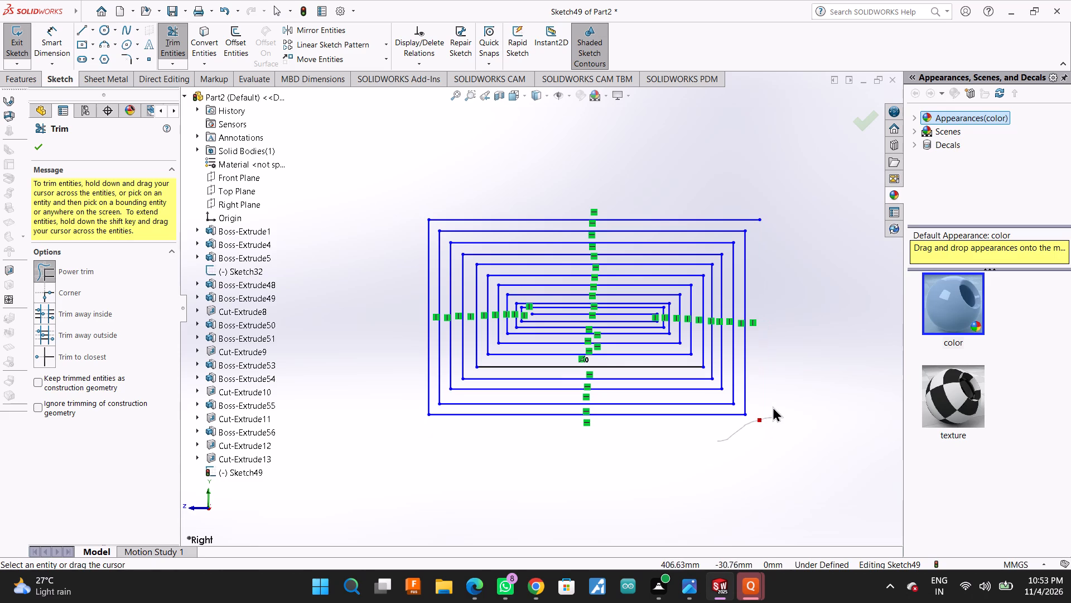
pyautogui.moveTo(773, 406); pyautogui.dragTo(773, 411)
pyautogui.moveTo(752, 265); pyautogui.dragTo(754, 166)
# Trim away the four lines of the ninth outer turn: near vertical, bottom, far vertical and top.
pyautogui.moveTo(385, 264); pyautogui.dragTo(431, 257)
pyautogui.moveTo(456, 427); pyautogui.dragTo(451, 412)
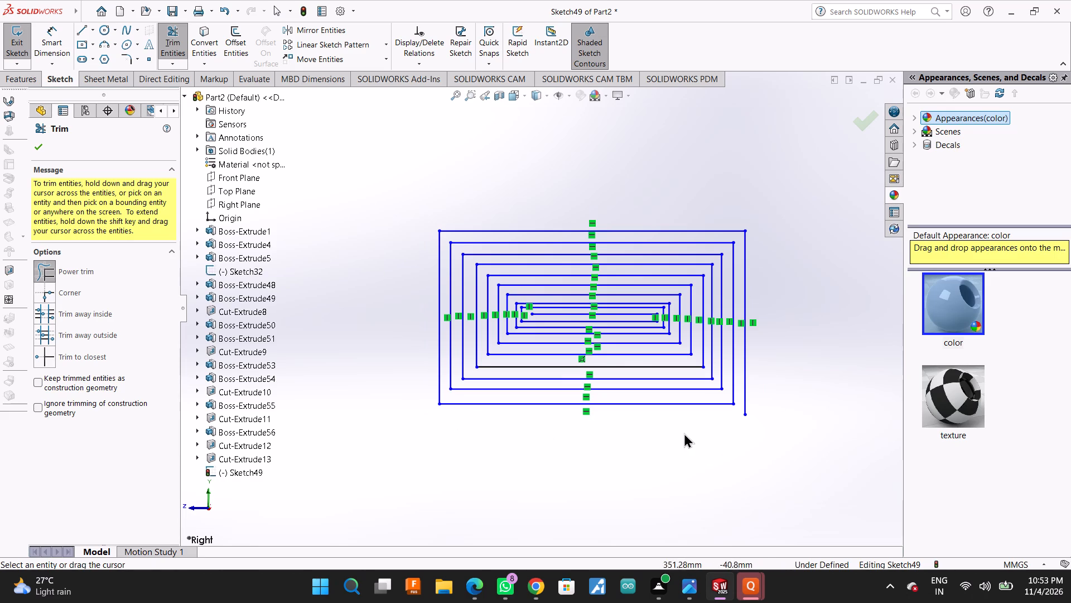
pyautogui.moveTo(684, 433); pyautogui.dragTo(757, 406)
pyautogui.moveTo(760, 273); pyautogui.dragTo(742, 227)
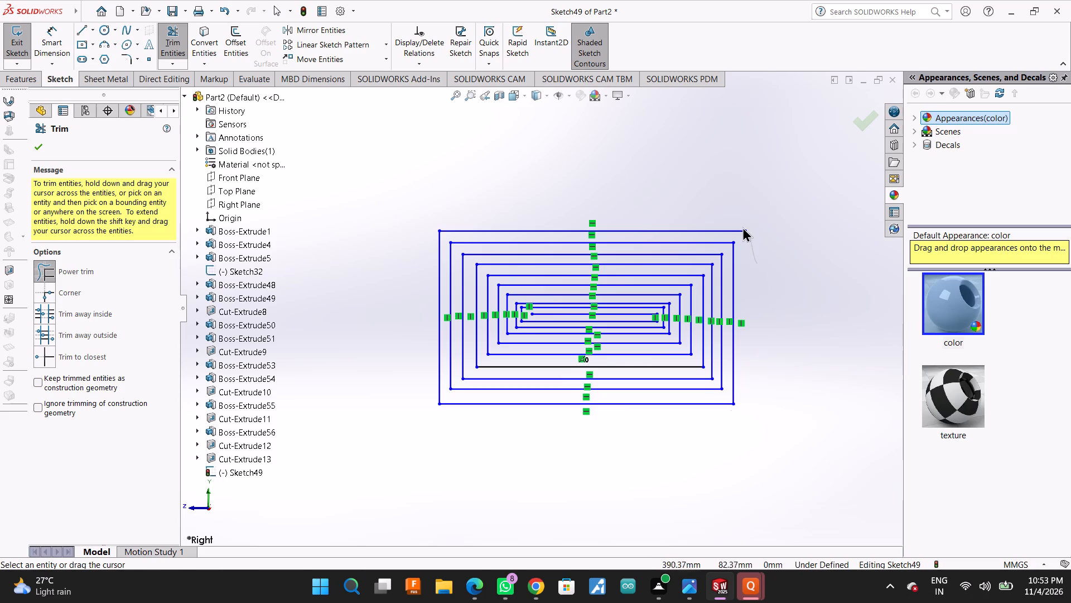
pyautogui.moveTo(742, 227); pyautogui.dragTo(733, 210)
# Trim away the tenth outer turn of the spiral: its near vertical, bottom, far vertical and top lines.
pyautogui.moveTo(412, 276); pyautogui.dragTo(443, 257)
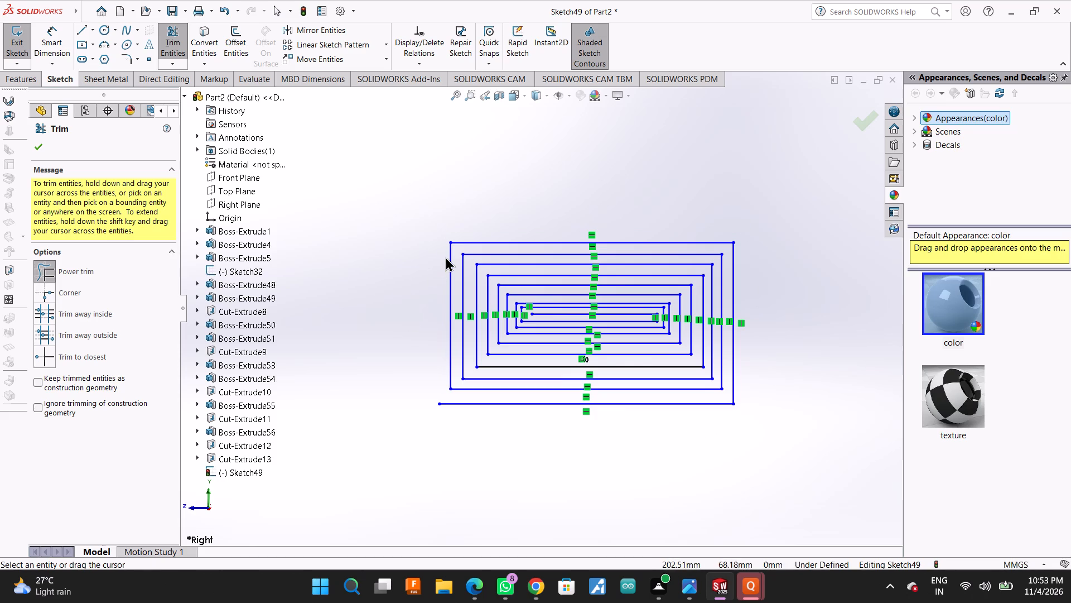
pyautogui.moveTo(472, 432); pyautogui.dragTo(481, 400)
pyautogui.moveTo(754, 384); pyautogui.dragTo(748, 385)
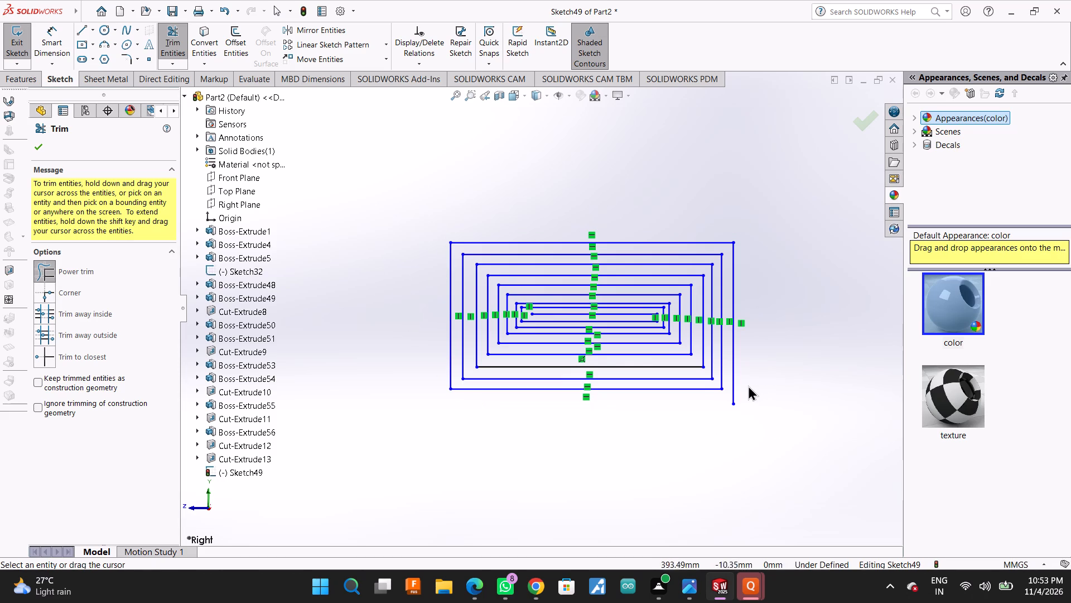
pyautogui.moveTo(748, 385); pyautogui.dragTo(729, 381)
pyautogui.moveTo(700, 212); pyautogui.dragTo(737, 252)
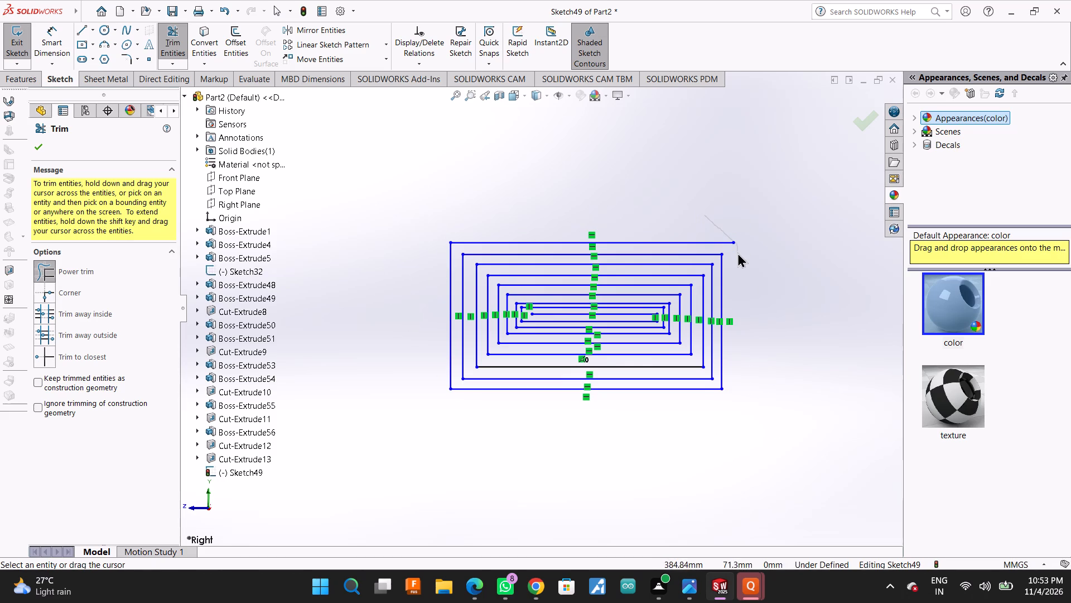
pyautogui.moveTo(737, 252); pyautogui.dragTo(721, 229)
# Trim the near vertical, bottom and far vertical lines of the eleventh outer turn.
pyautogui.moveTo(407, 256); pyautogui.dragTo(460, 239)
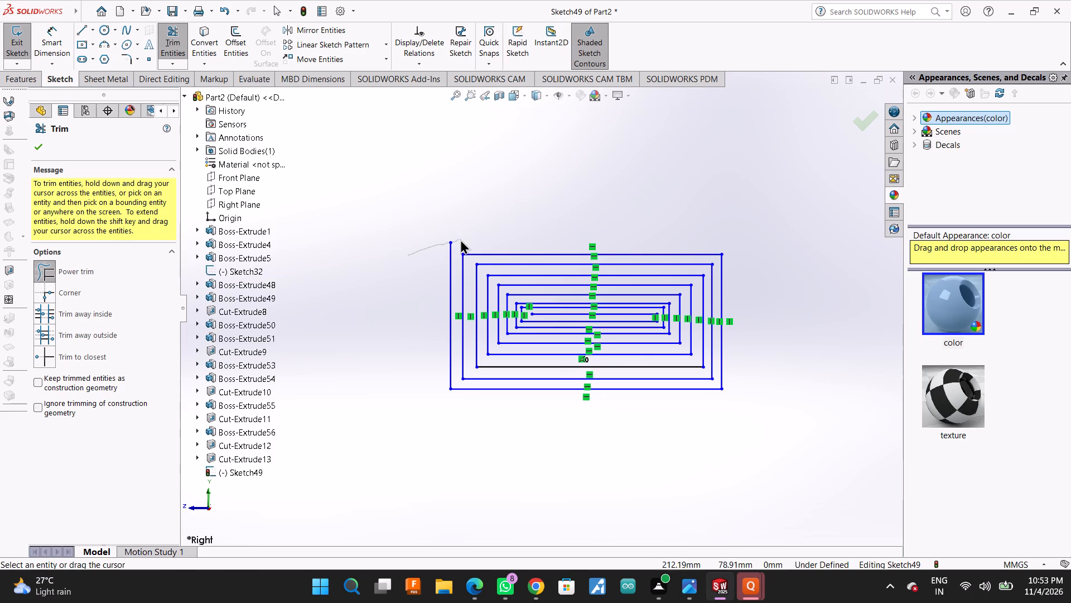
pyautogui.moveTo(460, 239); pyautogui.dragTo(461, 238)
pyautogui.moveTo(472, 217); pyautogui.dragTo(447, 252)
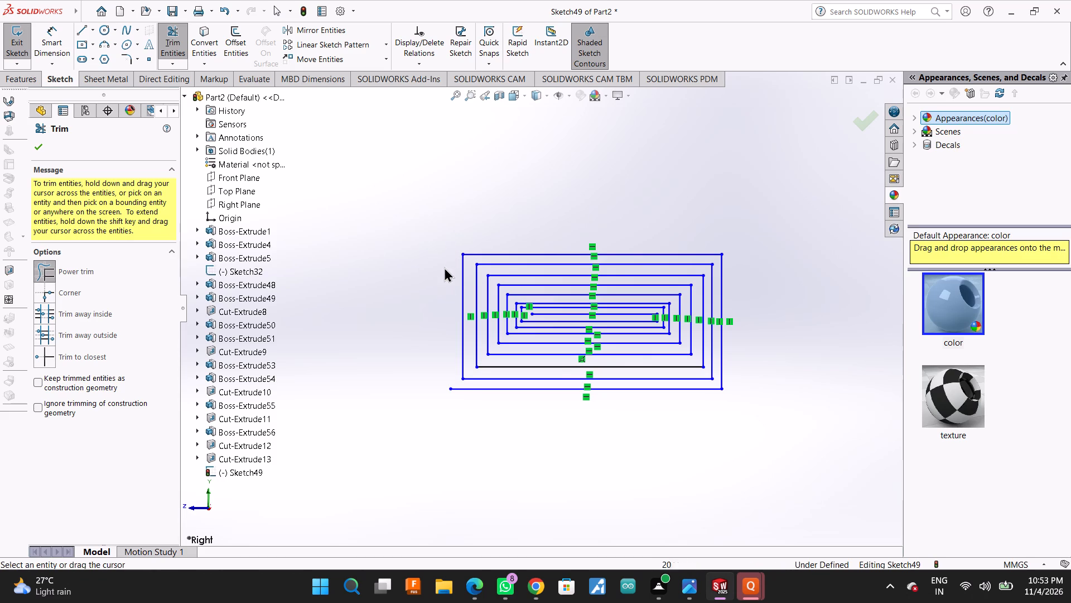
pyautogui.moveTo(470, 399); pyautogui.dragTo(472, 385)
pyautogui.moveTo(731, 362); pyautogui.dragTo(731, 363)
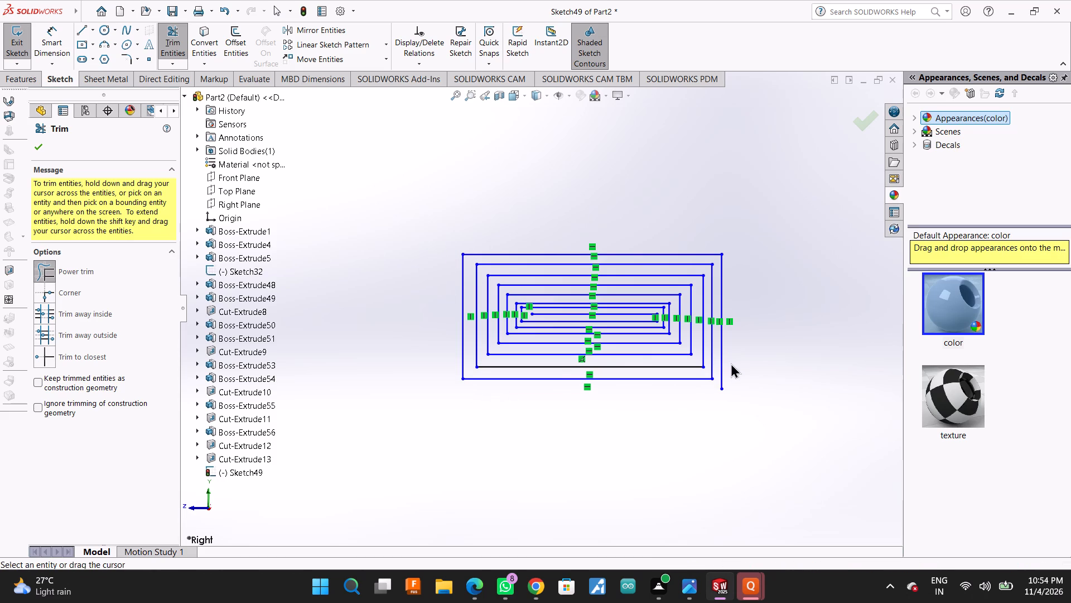
pyautogui.moveTo(731, 363); pyautogui.dragTo(720, 361)
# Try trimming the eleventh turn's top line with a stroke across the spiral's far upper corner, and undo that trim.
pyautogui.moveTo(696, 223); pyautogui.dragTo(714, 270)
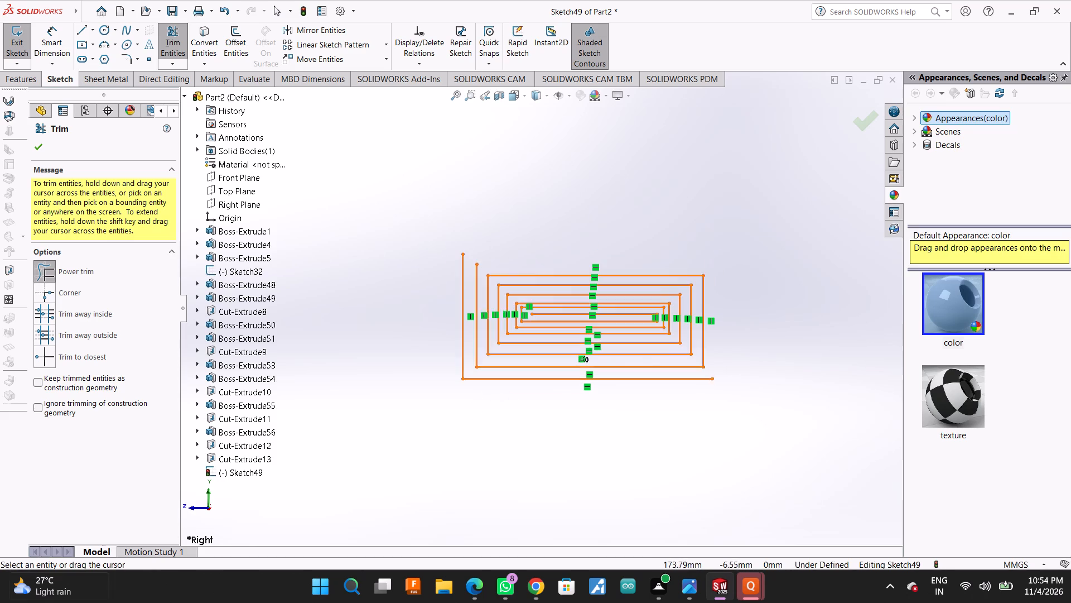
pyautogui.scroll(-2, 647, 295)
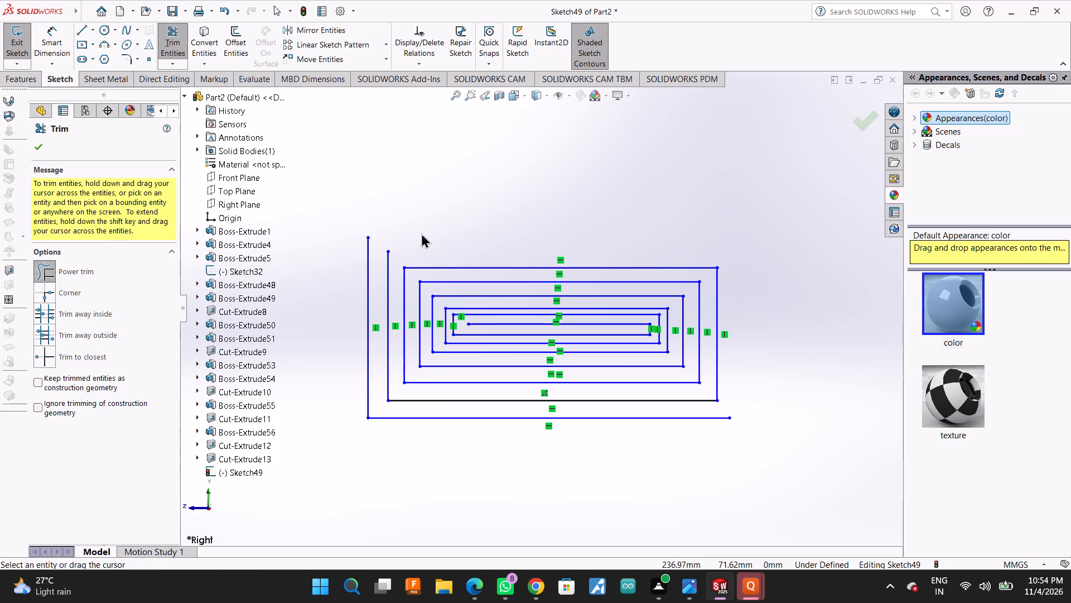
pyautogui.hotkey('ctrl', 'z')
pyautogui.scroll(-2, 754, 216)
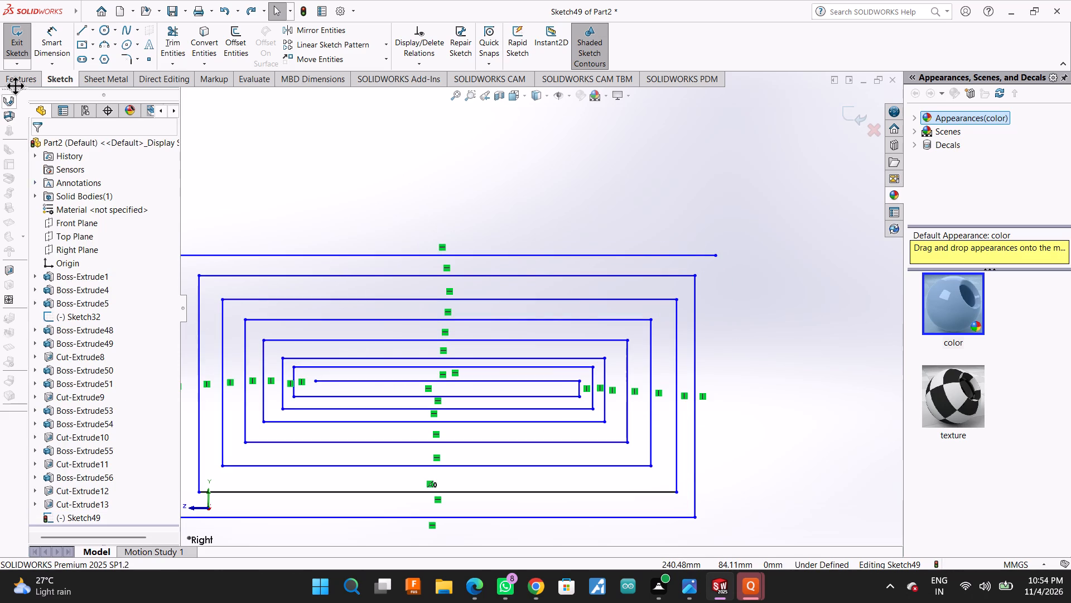
# Restart Trim Entities and trim only the top line of the eleventh outer turn.
pyautogui.click(178, 30)
pyautogui.moveTo(698, 221); pyautogui.dragTo(749, 277)
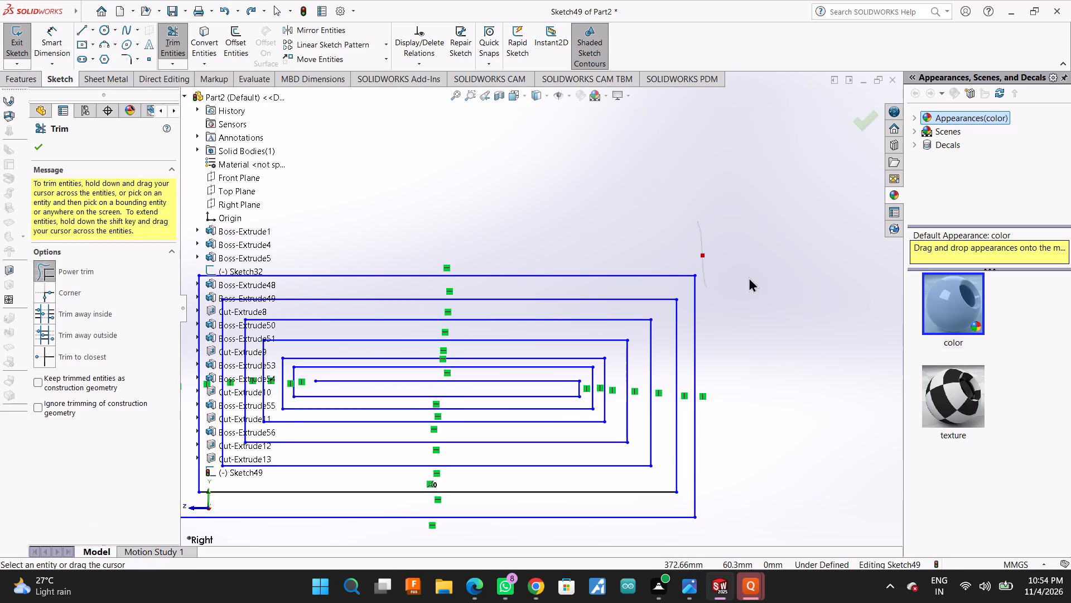
pyautogui.moveTo(749, 277); pyautogui.dragTo(712, 286)
# Power-trim the twelfth outer turn of the spiral: its near vertical, bottom, far vertical and top lines.
pyautogui.scroll(2, 795, 286)
pyautogui.scroll(2, 406, 319)
pyautogui.scroll(-2, 342, 307)
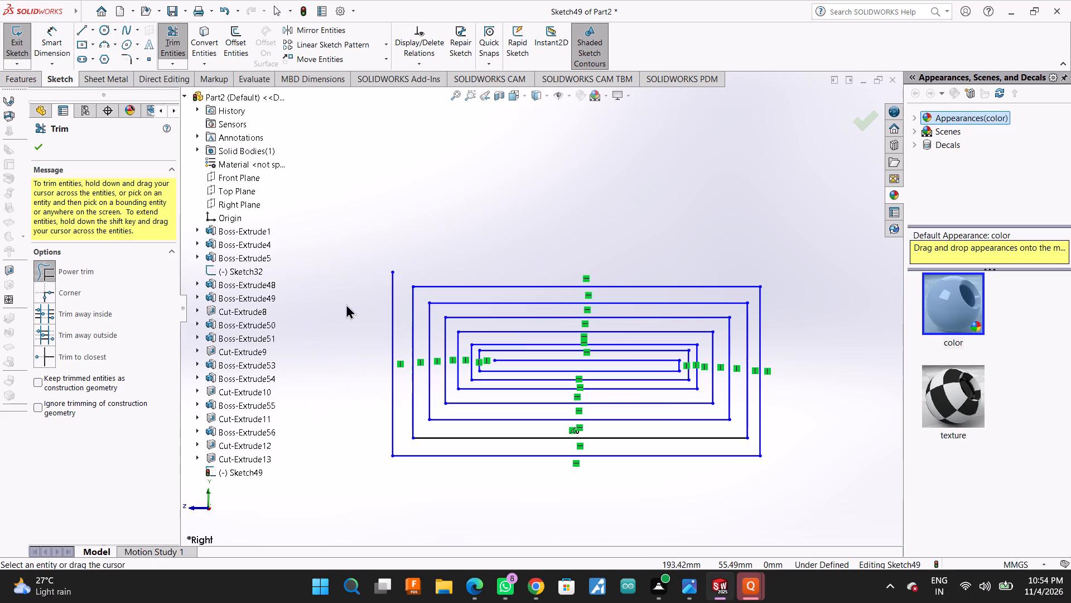
pyautogui.moveTo(380, 291); pyautogui.dragTo(396, 286)
pyautogui.moveTo(395, 472); pyautogui.dragTo(397, 443)
pyautogui.scroll(-3, 597, 461)
pyautogui.scroll(5, 720, 424)
pyautogui.scroll(-2, 579, 333)
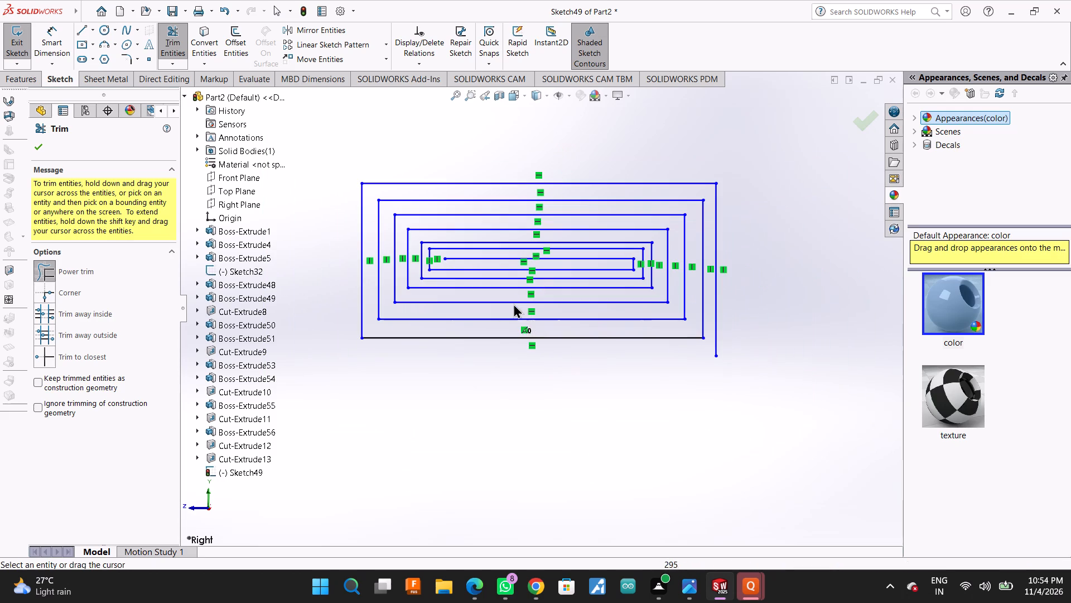
pyautogui.scroll(2, 518, 352)
pyautogui.scroll(2, 470, 281)
pyautogui.scroll(-2, 442, 274)
pyautogui.scroll(-2, 619, 310)
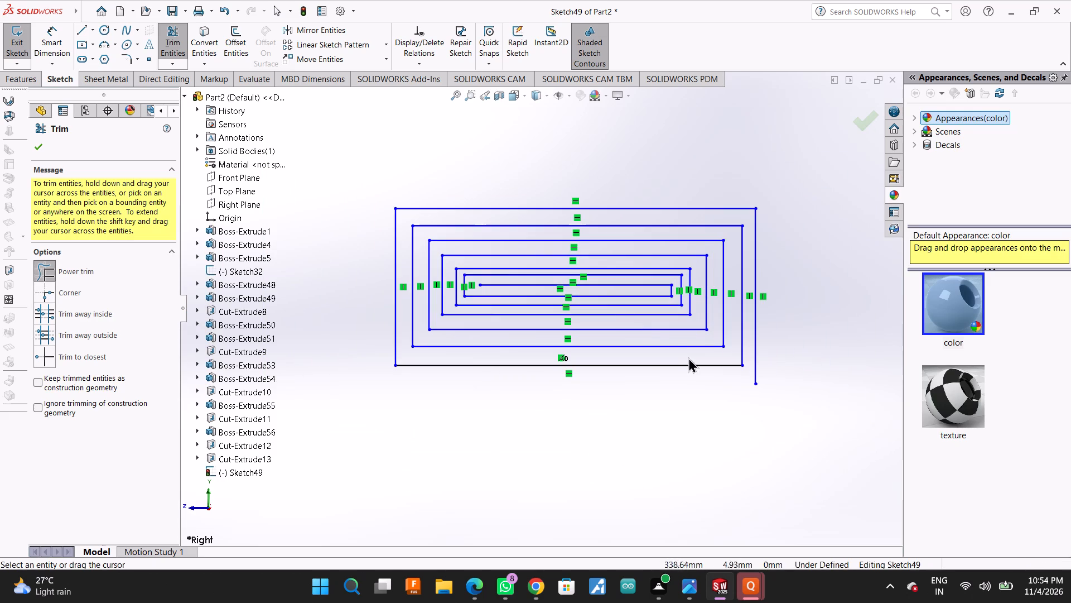
pyautogui.moveTo(766, 351); pyautogui.dragTo(751, 318)
pyautogui.moveTo(718, 185); pyautogui.dragTo(751, 225)
# Trim away the thirteenth outer turn: its near vertical, bottom, far vertical and top lines.
pyautogui.moveTo(349, 221); pyautogui.dragTo(417, 207)
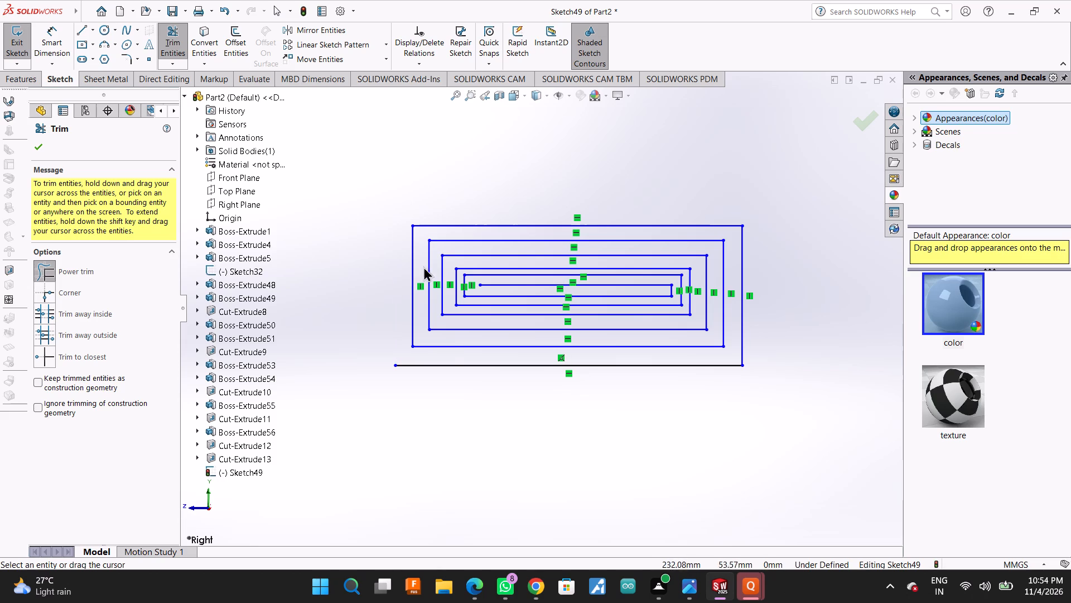
pyautogui.moveTo(451, 371); pyautogui.dragTo(448, 361)
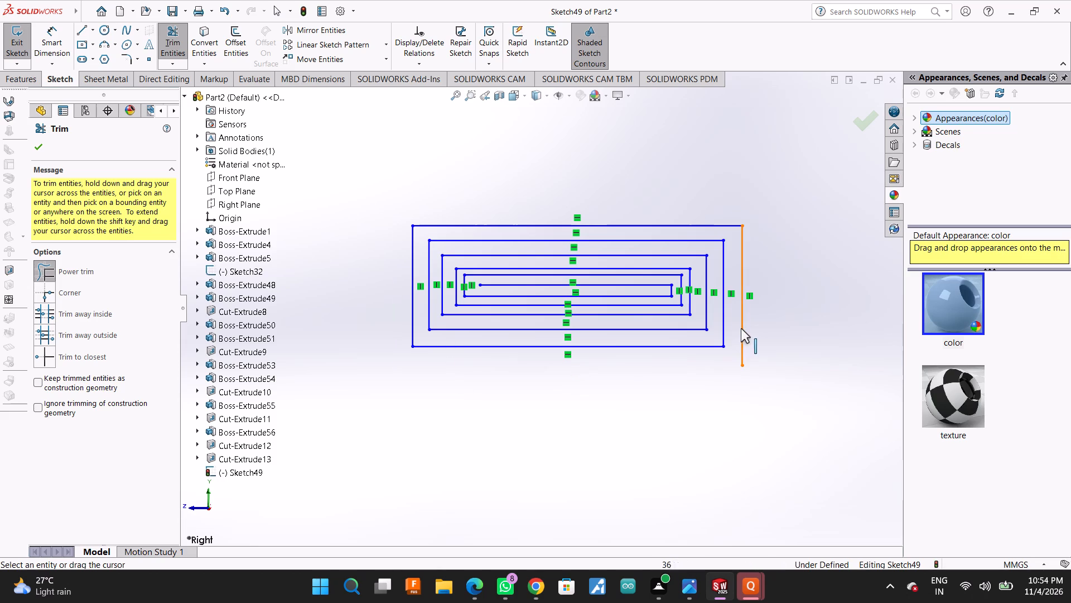
pyautogui.moveTo(749, 323); pyautogui.dragTo(738, 331)
pyautogui.moveTo(724, 205); pyautogui.dragTo(735, 239)
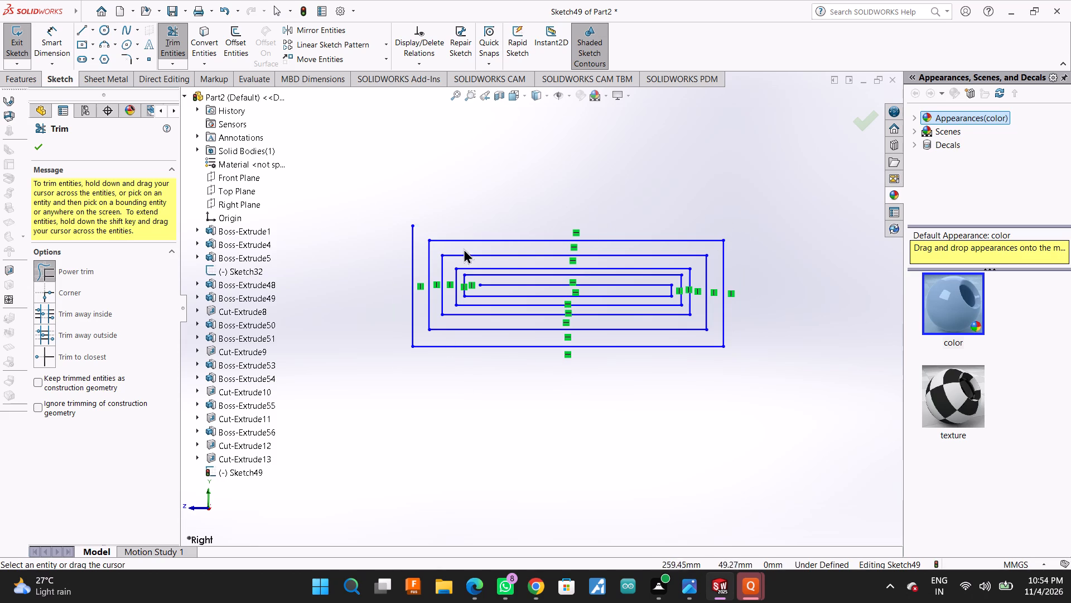
# Trim away the four lines of the fourteenth outer turn: near vertical, bottom, far vertical and top.
pyautogui.moveTo(392, 260); pyautogui.dragTo(416, 248)
pyautogui.moveTo(437, 361); pyautogui.dragTo(441, 343)
pyautogui.moveTo(750, 289); pyautogui.dragTo(721, 303)
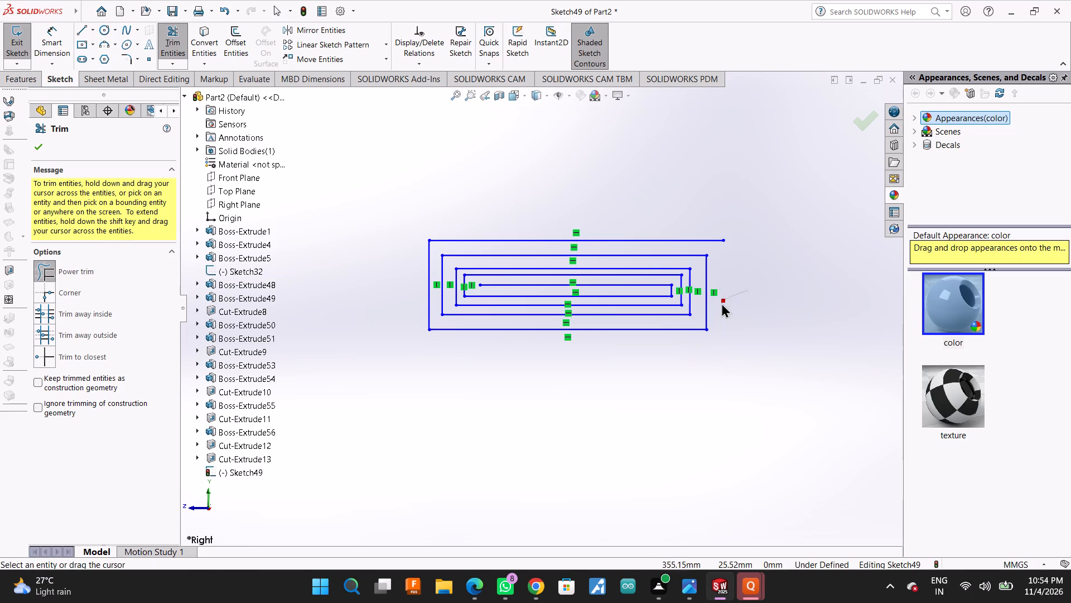
pyautogui.moveTo(721, 303); pyautogui.dragTo(721, 287)
pyautogui.moveTo(699, 200); pyautogui.dragTo(711, 254)
# Power-trim the two outermost remaining turns of the spiral: their near vertical, bottom, far vertical and top lines.
pyautogui.moveTo(412, 264); pyautogui.dragTo(431, 246)
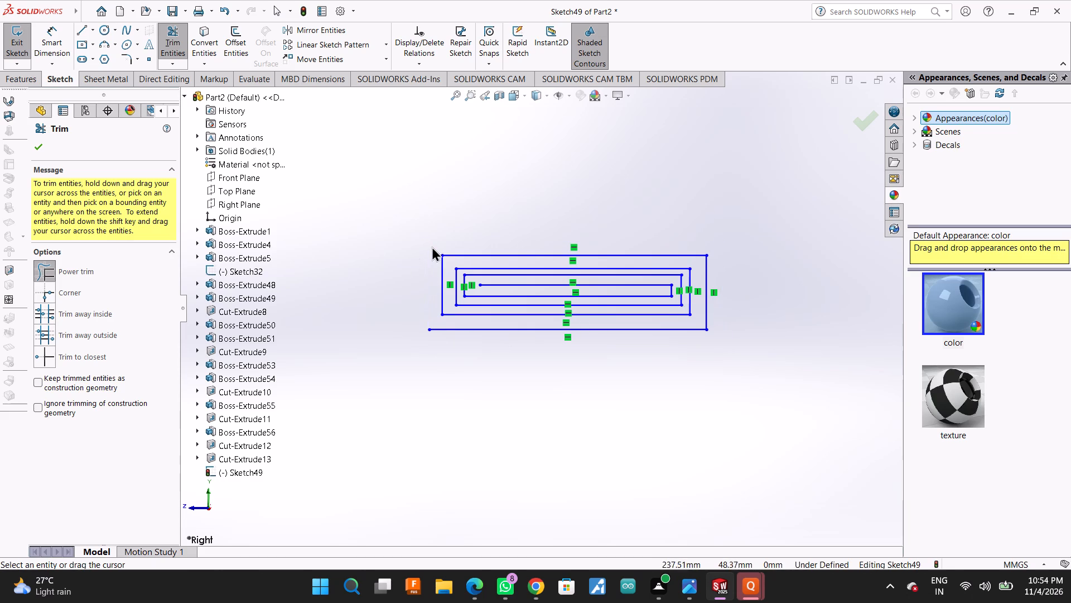
pyautogui.moveTo(440, 342); pyautogui.dragTo(445, 327)
pyautogui.moveTo(770, 287); pyautogui.dragTo(714, 304)
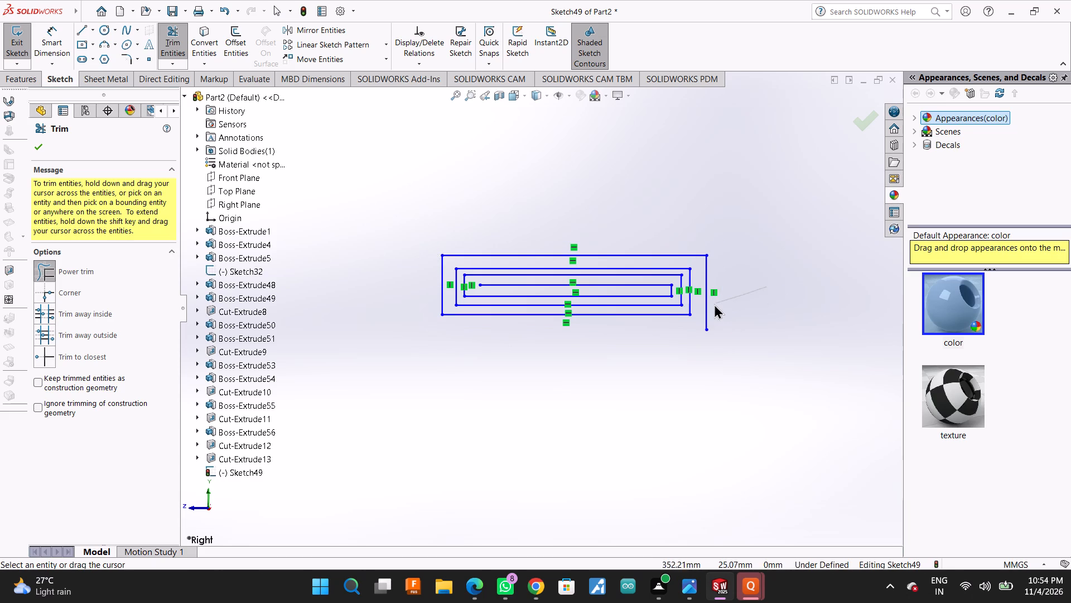
pyautogui.moveTo(714, 304); pyautogui.dragTo(703, 306)
pyautogui.moveTo(686, 224); pyautogui.dragTo(698, 266)
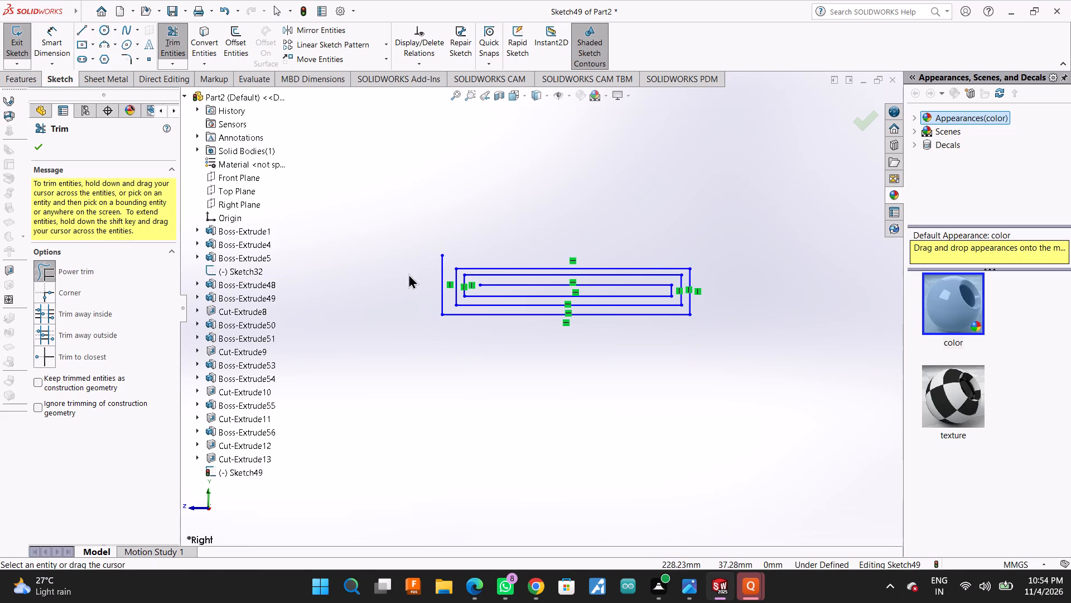
pyautogui.moveTo(408, 274); pyautogui.dragTo(447, 260)
pyautogui.moveTo(455, 346); pyautogui.dragTo(455, 309)
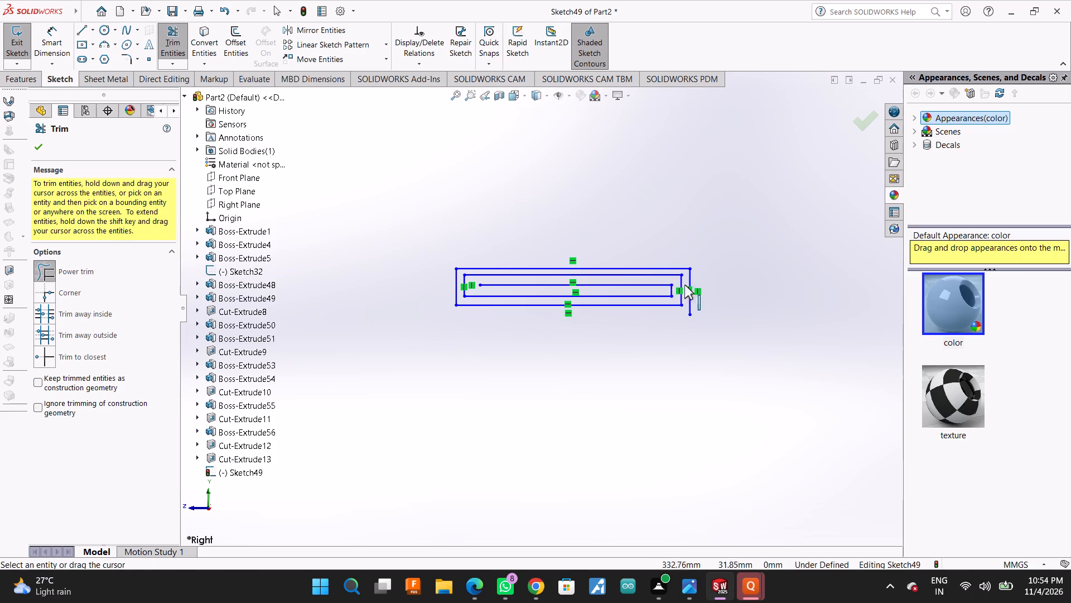
pyautogui.moveTo(713, 277); pyautogui.dragTo(684, 290)
pyautogui.moveTo(674, 229); pyautogui.dragTo(686, 274)
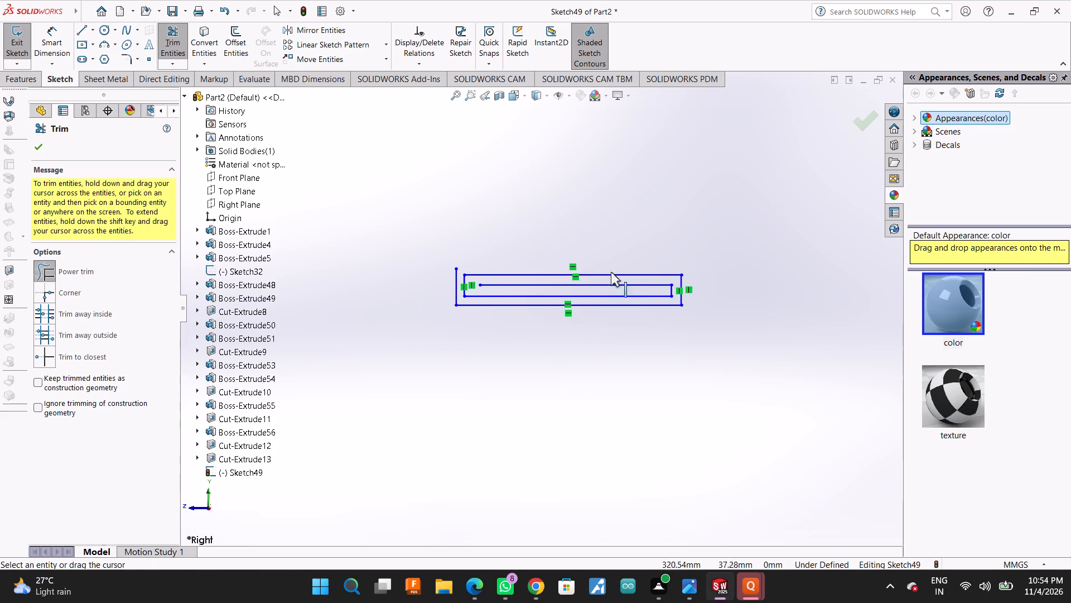
# Trim away the remaining inner turns of the spiral, down to its innermost lines, leaving no spiral lines in the sketch.
pyautogui.moveTo(444, 286); pyautogui.dragTo(455, 284)
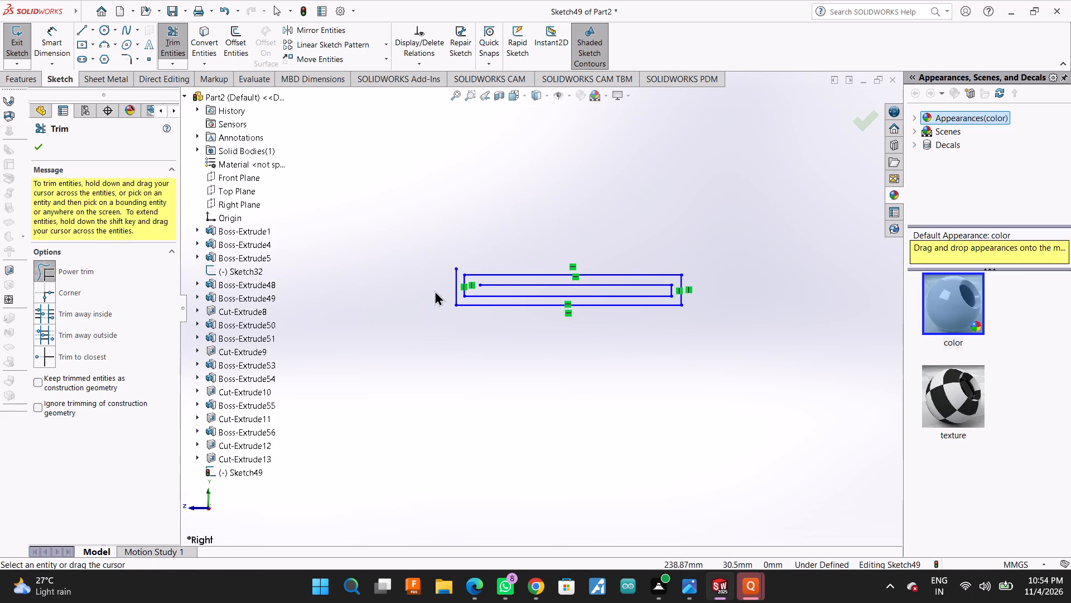
pyautogui.moveTo(435, 290); pyautogui.dragTo(458, 280)
pyautogui.moveTo(457, 324); pyautogui.dragTo(467, 301)
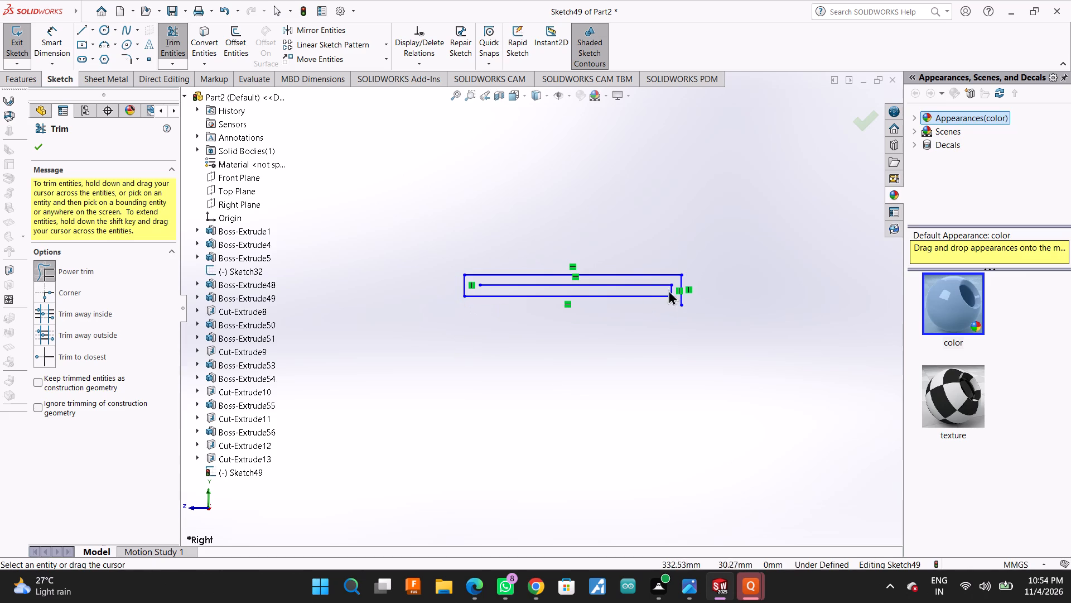
pyautogui.moveTo(706, 280); pyautogui.dragTo(677, 288)
pyautogui.moveTo(675, 261); pyautogui.dragTo(675, 279)
pyautogui.moveTo(443, 283); pyautogui.dragTo(467, 277)
pyautogui.moveTo(492, 320); pyautogui.dragTo(505, 293)
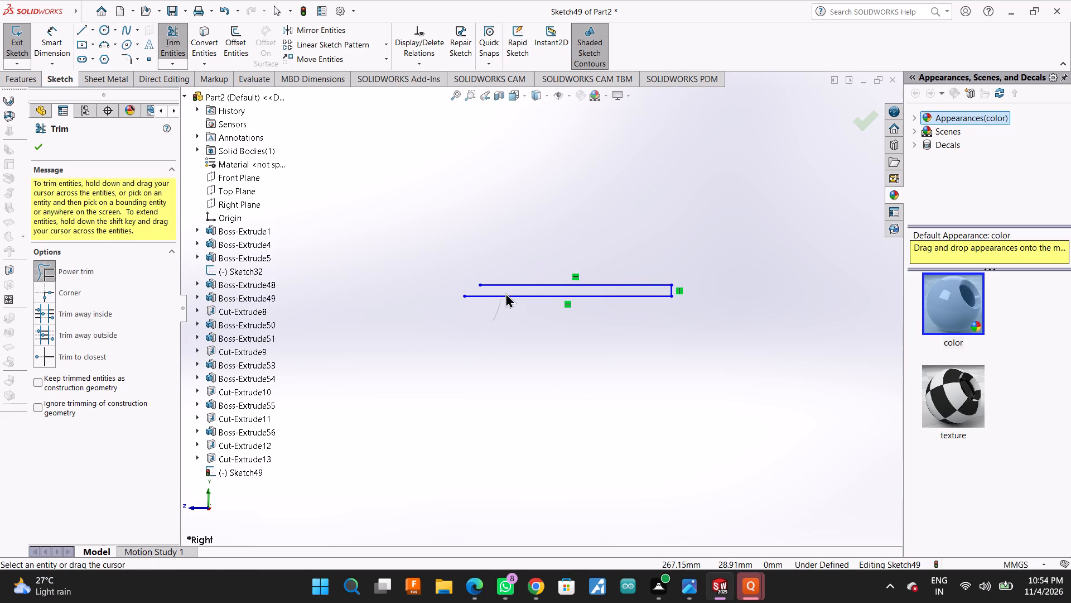
pyautogui.moveTo(505, 293); pyautogui.dragTo(506, 291)
pyautogui.moveTo(506, 291); pyautogui.dragTo(513, 275)
pyautogui.moveTo(639, 276); pyautogui.dragTo(673, 286)
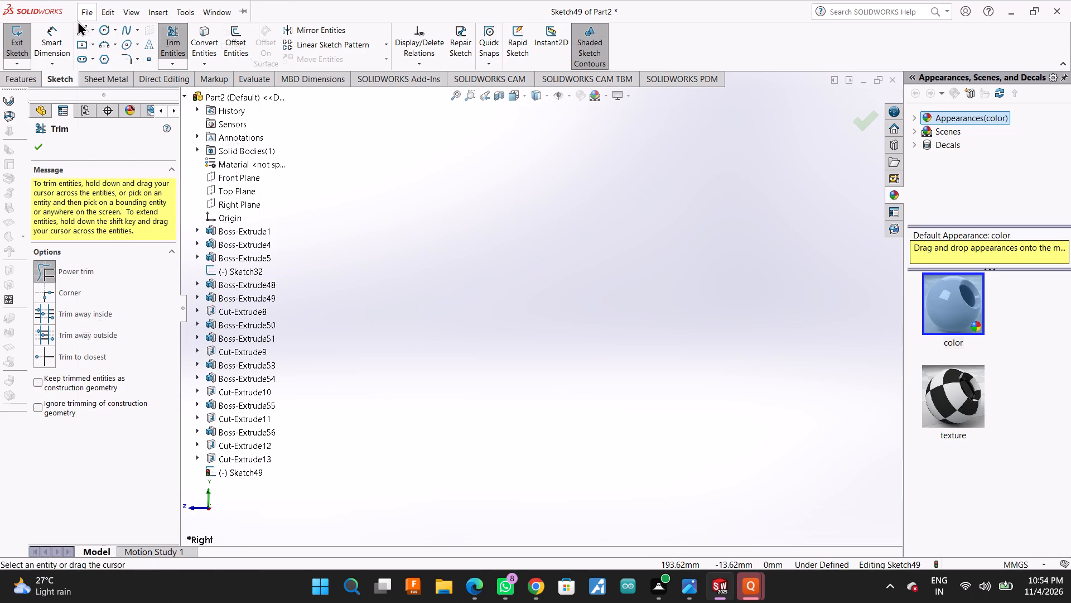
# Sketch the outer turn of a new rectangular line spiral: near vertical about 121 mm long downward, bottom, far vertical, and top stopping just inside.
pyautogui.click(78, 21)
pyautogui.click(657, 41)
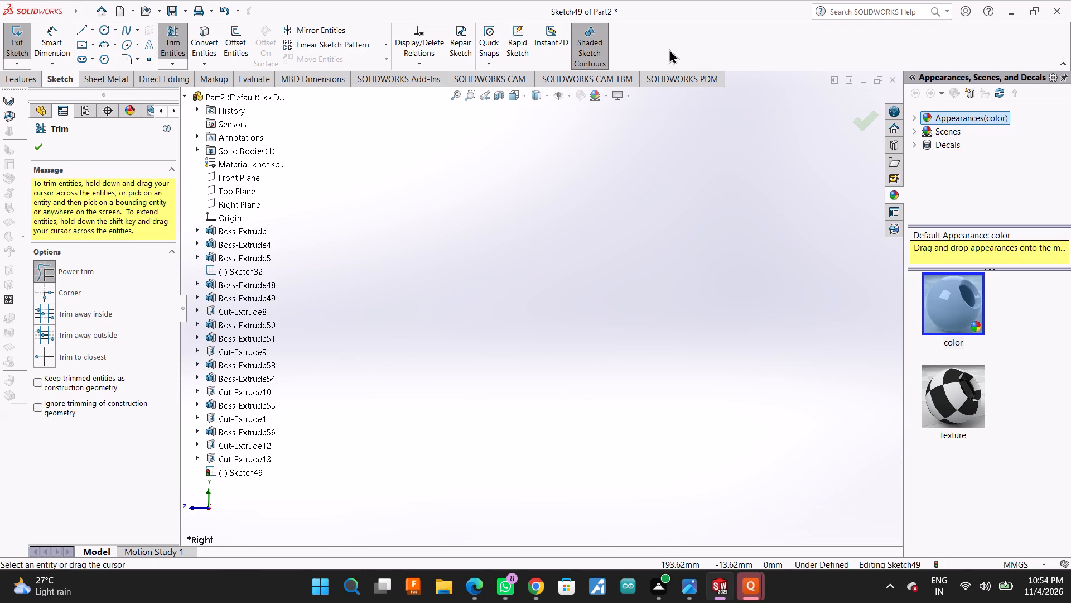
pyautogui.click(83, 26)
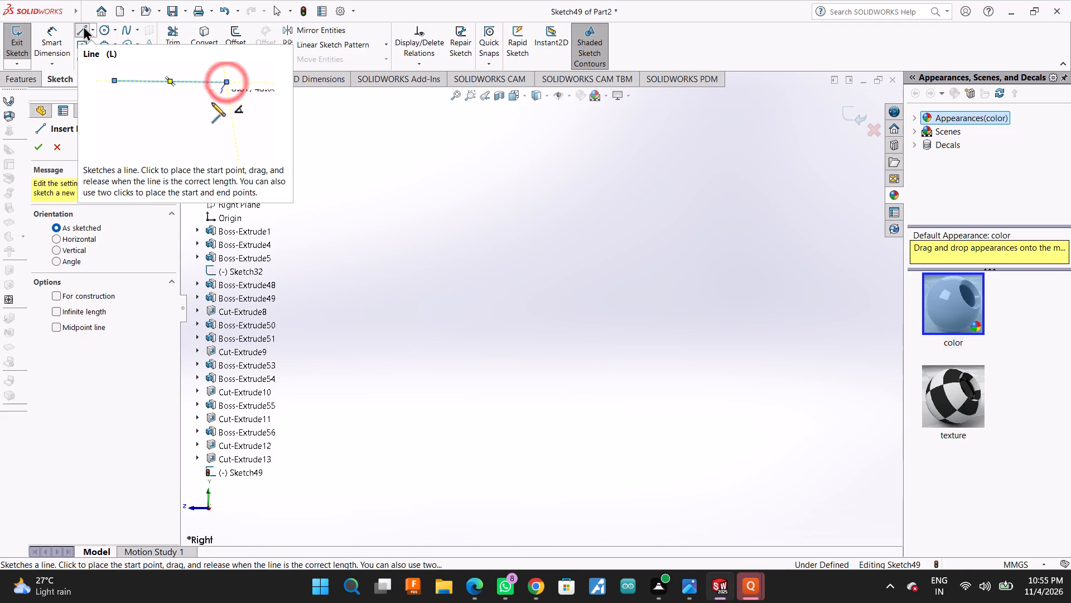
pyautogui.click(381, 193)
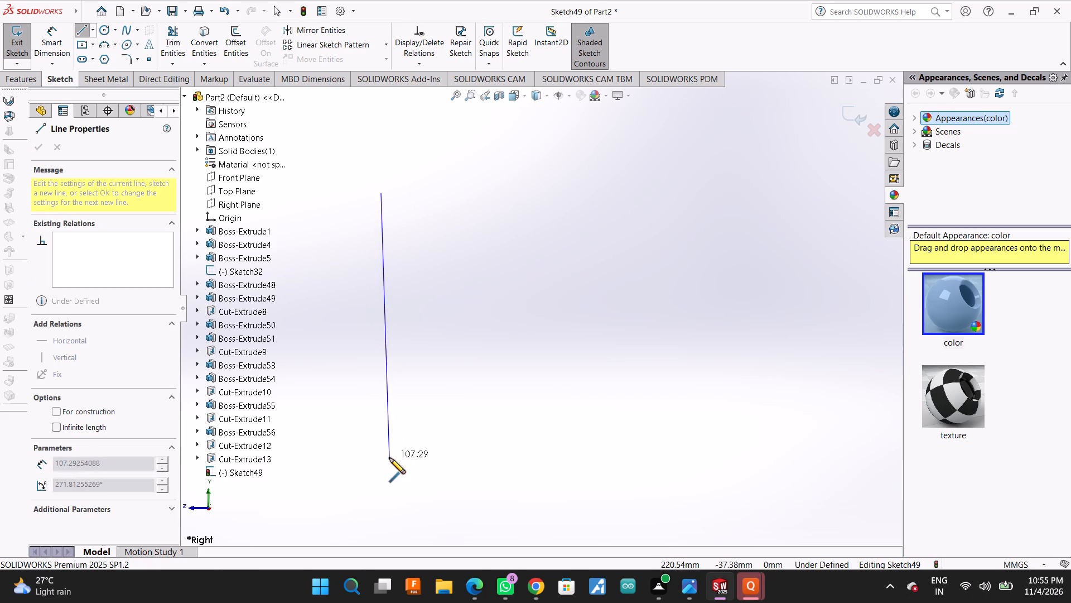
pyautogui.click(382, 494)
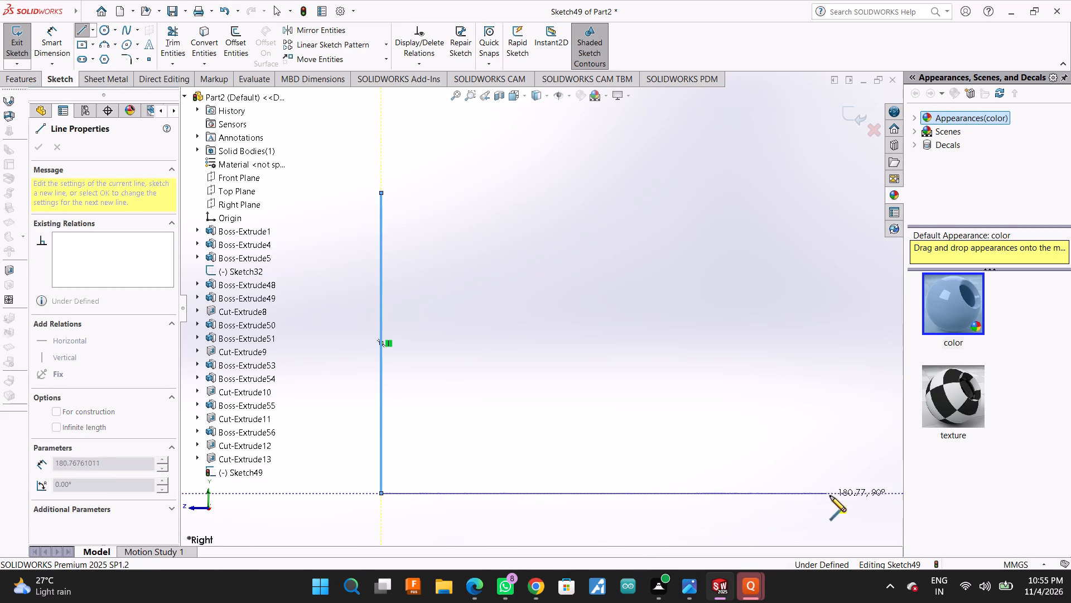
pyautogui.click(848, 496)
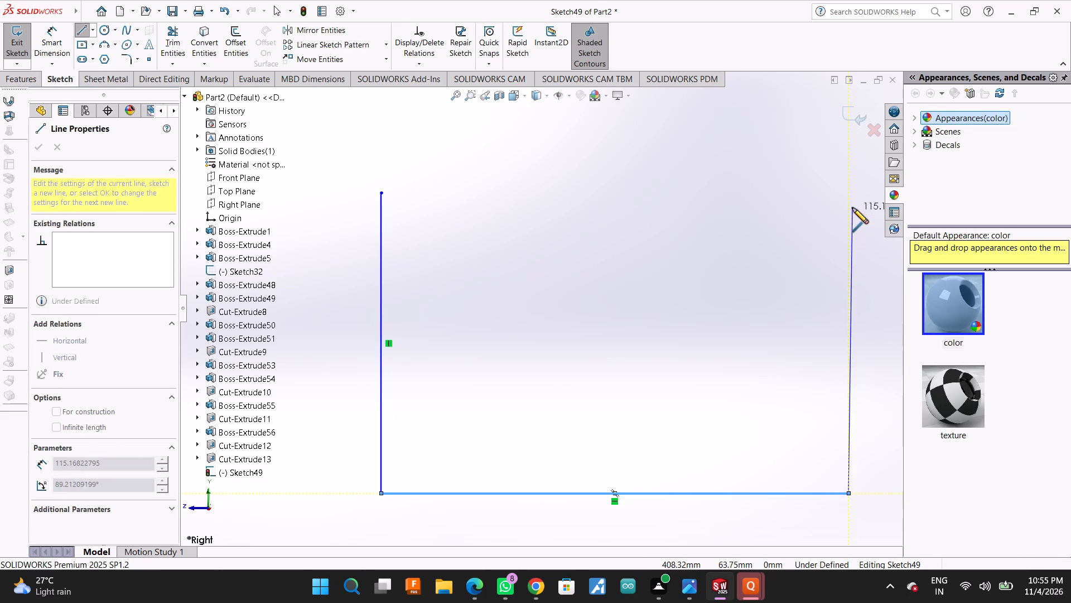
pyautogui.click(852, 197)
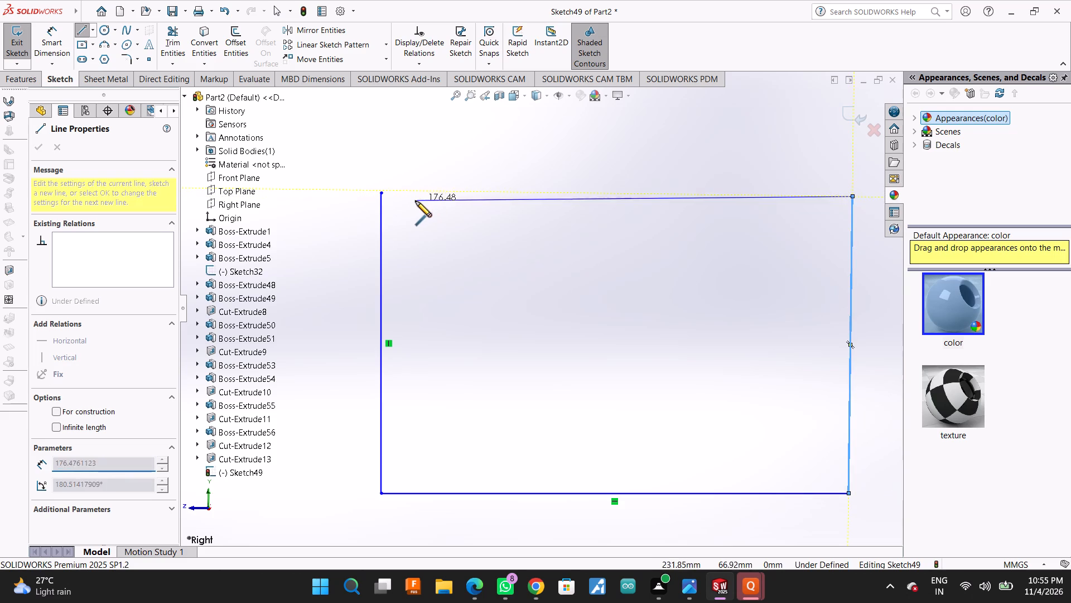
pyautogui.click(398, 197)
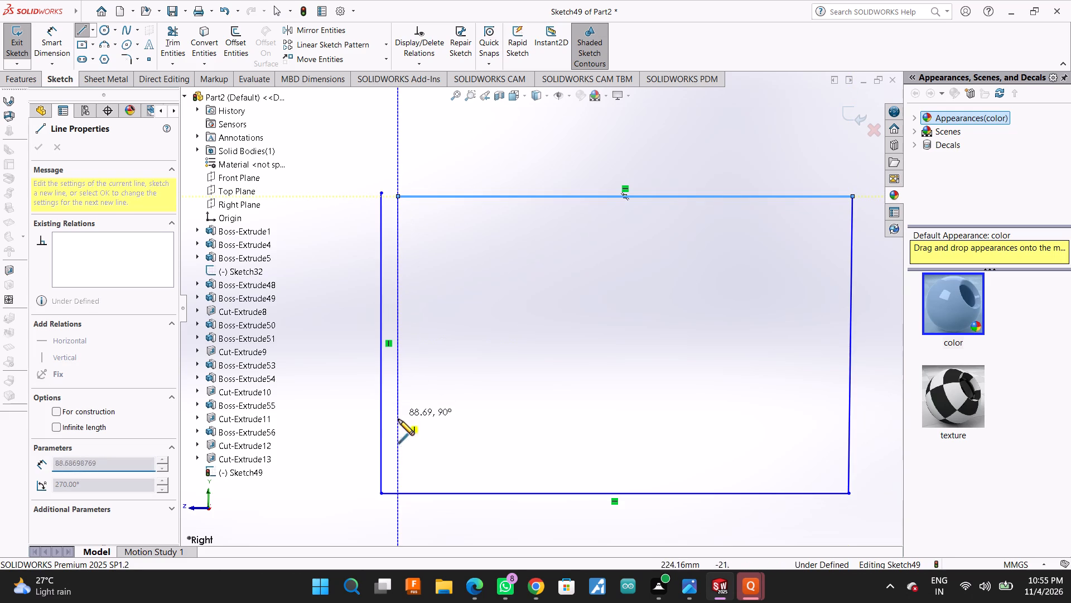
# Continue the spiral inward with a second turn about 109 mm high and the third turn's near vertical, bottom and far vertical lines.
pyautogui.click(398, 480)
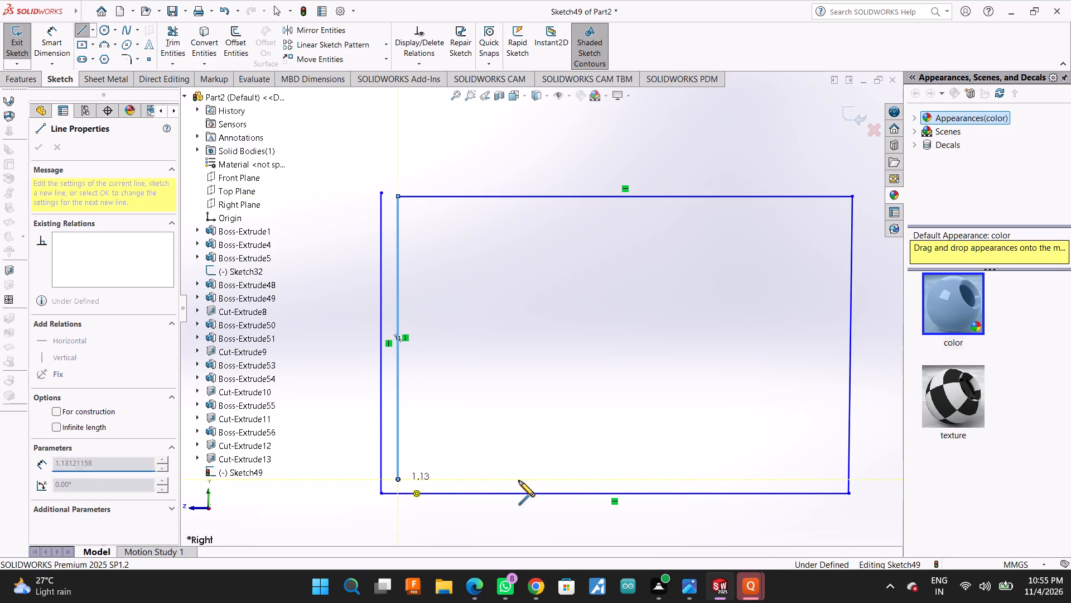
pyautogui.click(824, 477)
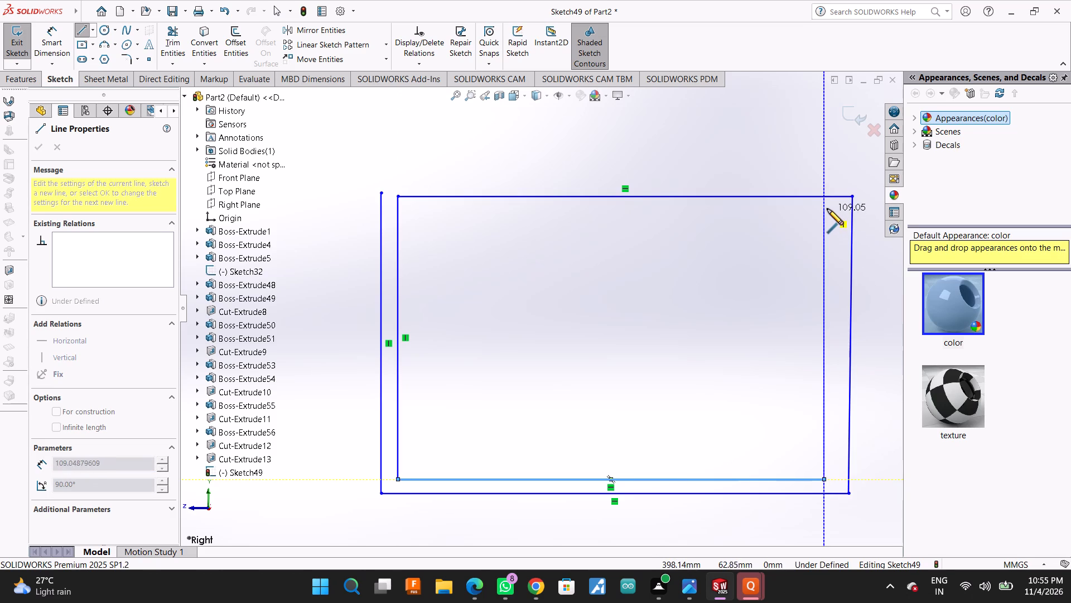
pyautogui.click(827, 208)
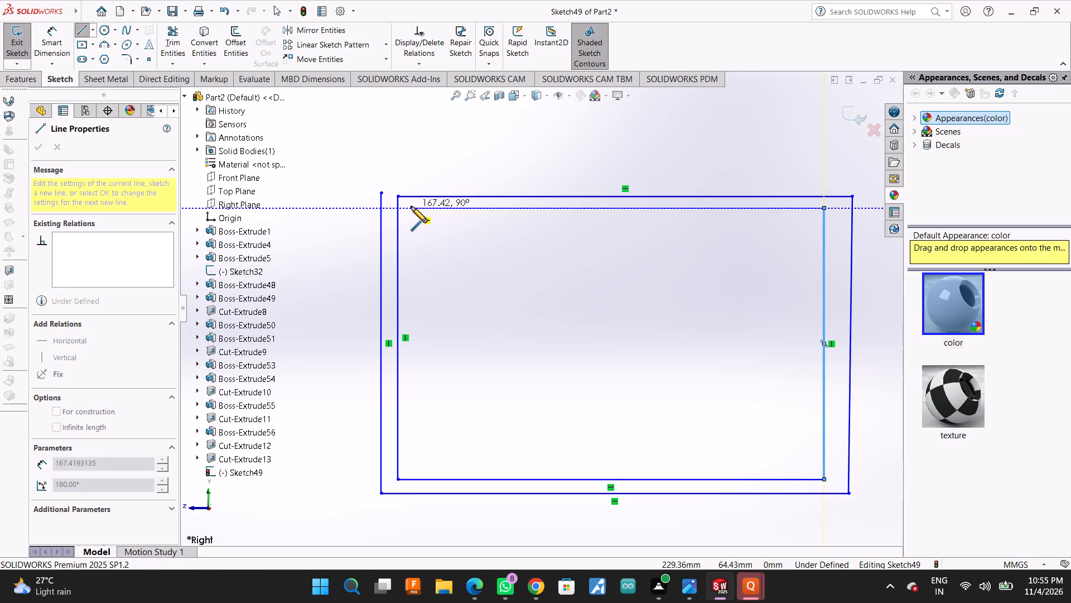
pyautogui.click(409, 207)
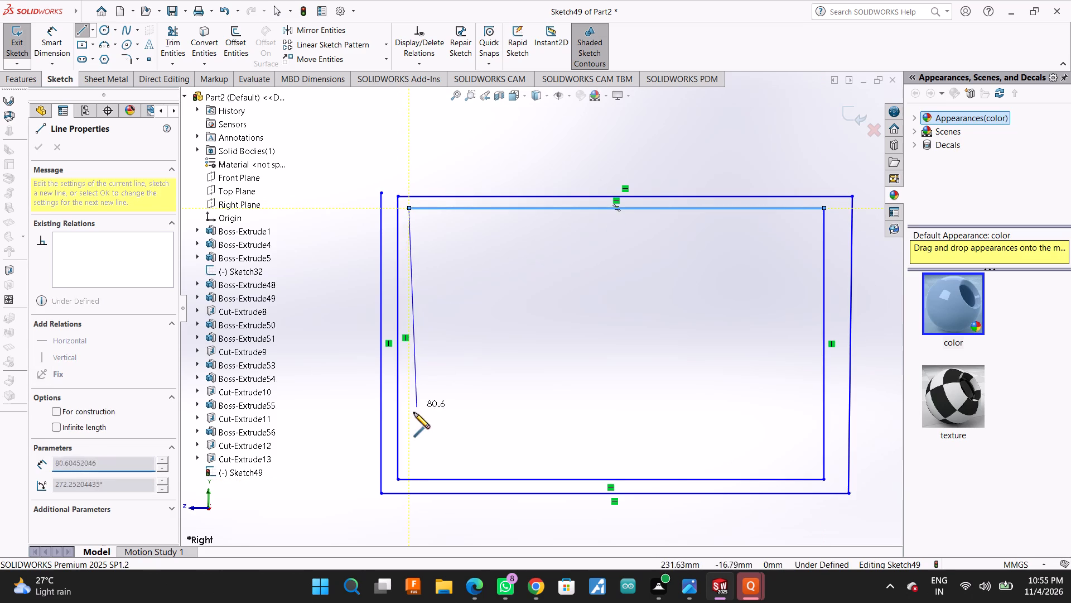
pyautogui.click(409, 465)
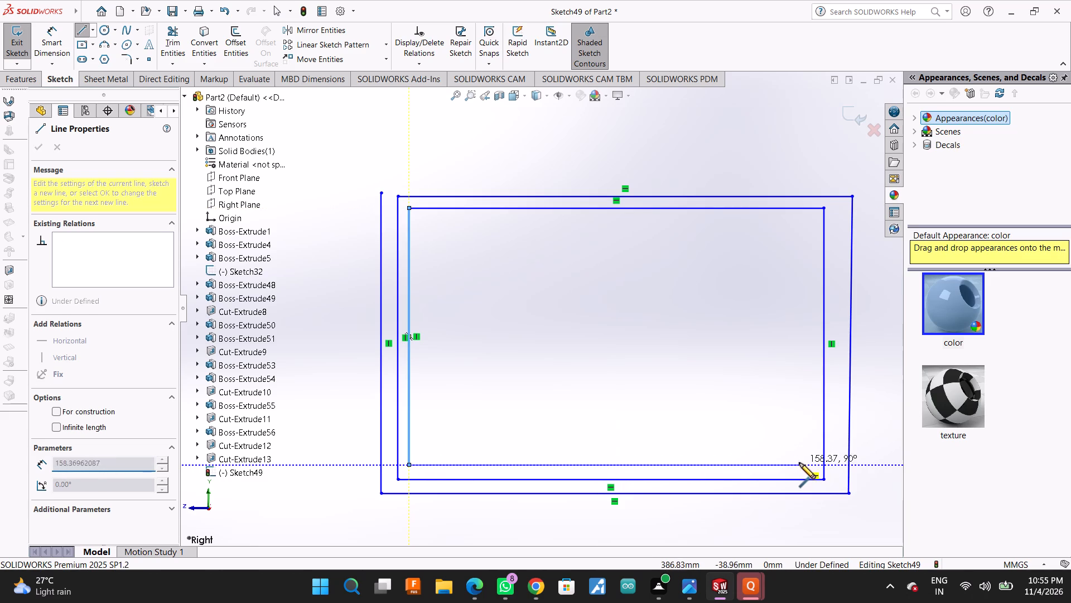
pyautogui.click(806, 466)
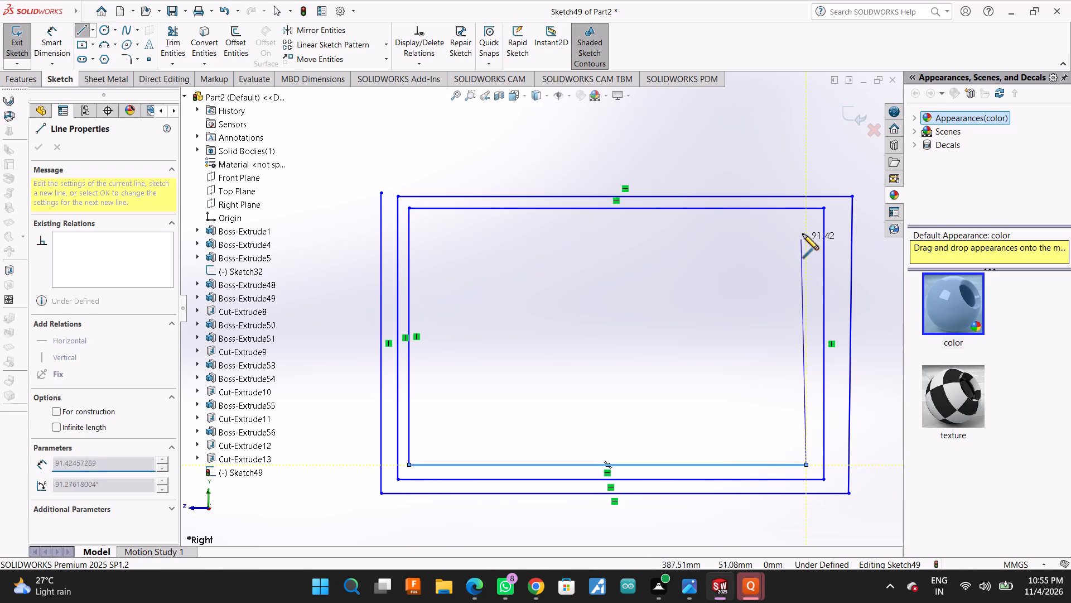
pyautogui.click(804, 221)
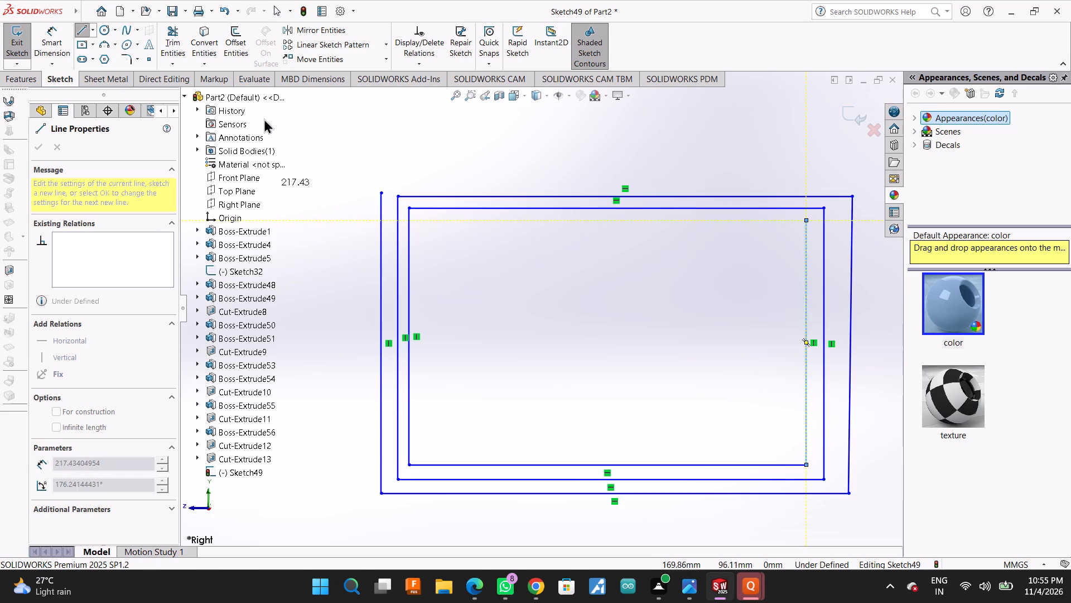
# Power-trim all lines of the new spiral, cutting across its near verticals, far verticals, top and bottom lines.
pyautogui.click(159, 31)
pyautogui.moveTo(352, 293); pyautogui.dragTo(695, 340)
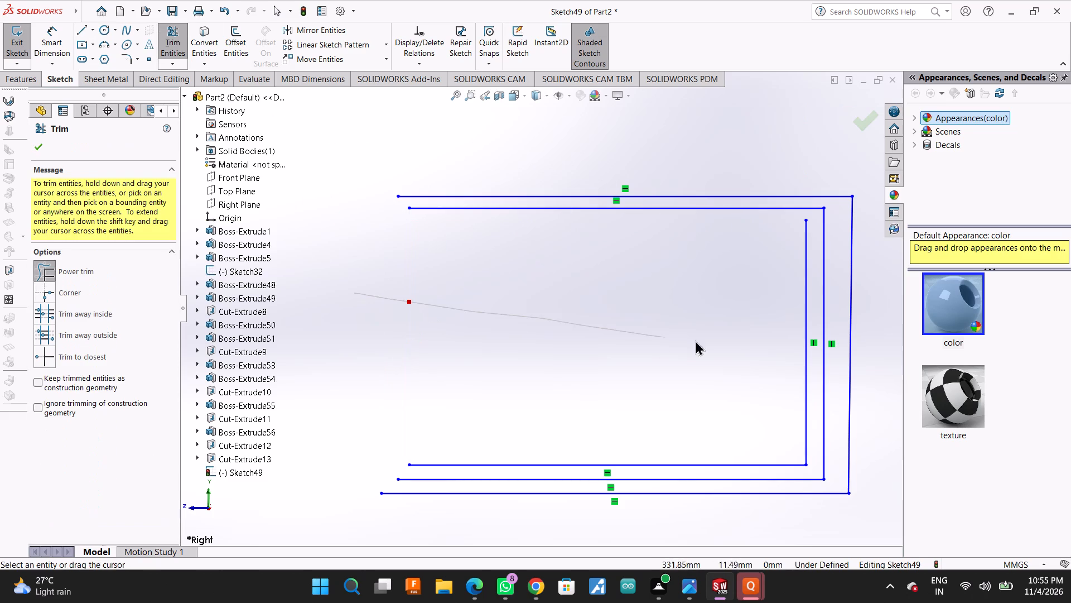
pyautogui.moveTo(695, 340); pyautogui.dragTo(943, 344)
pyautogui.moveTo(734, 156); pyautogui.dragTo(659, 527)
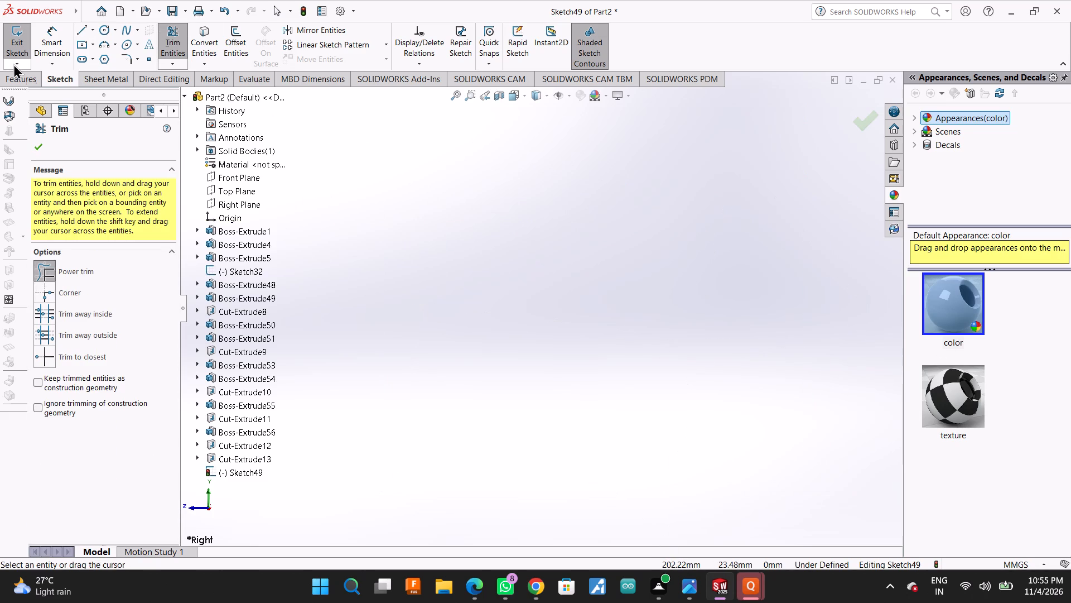
# Sketch a spiral's outer turn: near vertical about 127 mm downward, bottom about 166 mm, far vertical about 125 mm, and top stopping just inside.
pyautogui.click(78, 24)
pyautogui.click(475, 223)
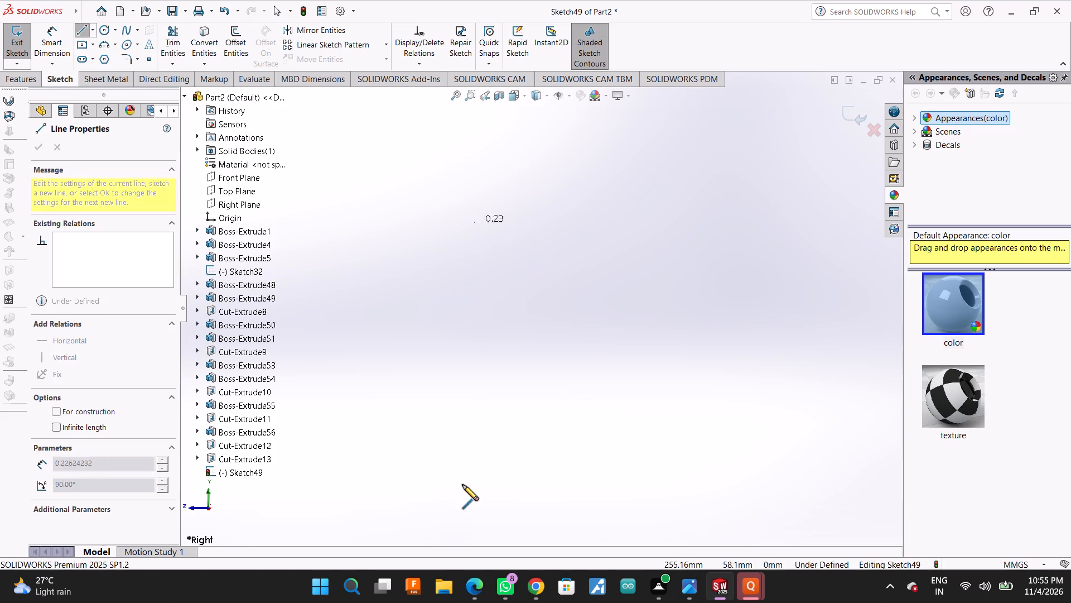
pyautogui.click(474, 537)
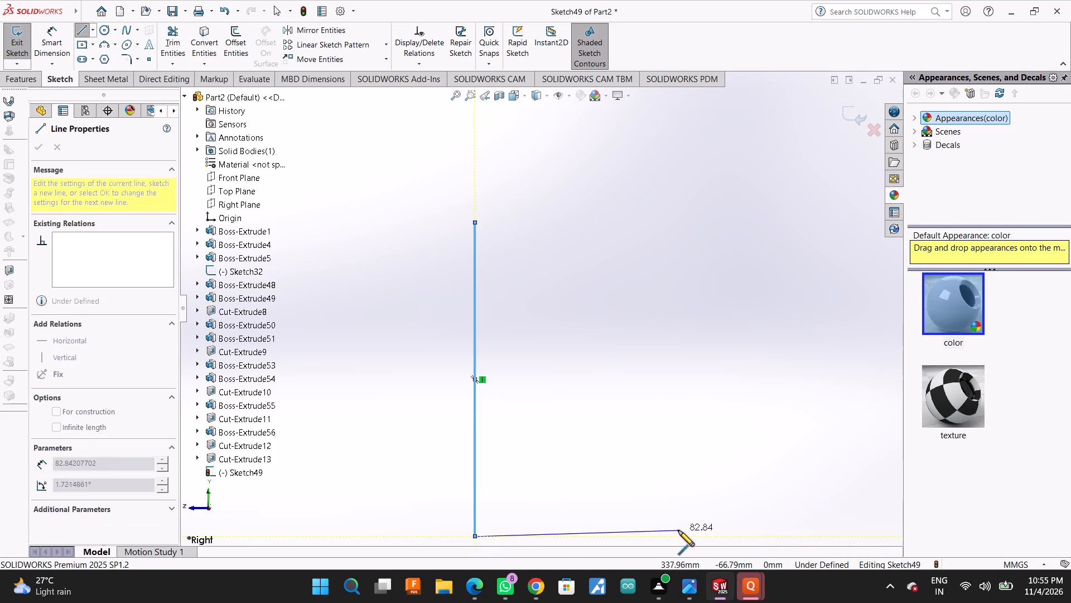
pyautogui.scroll(2, 678, 530)
pyautogui.scroll(-2, 740, 438)
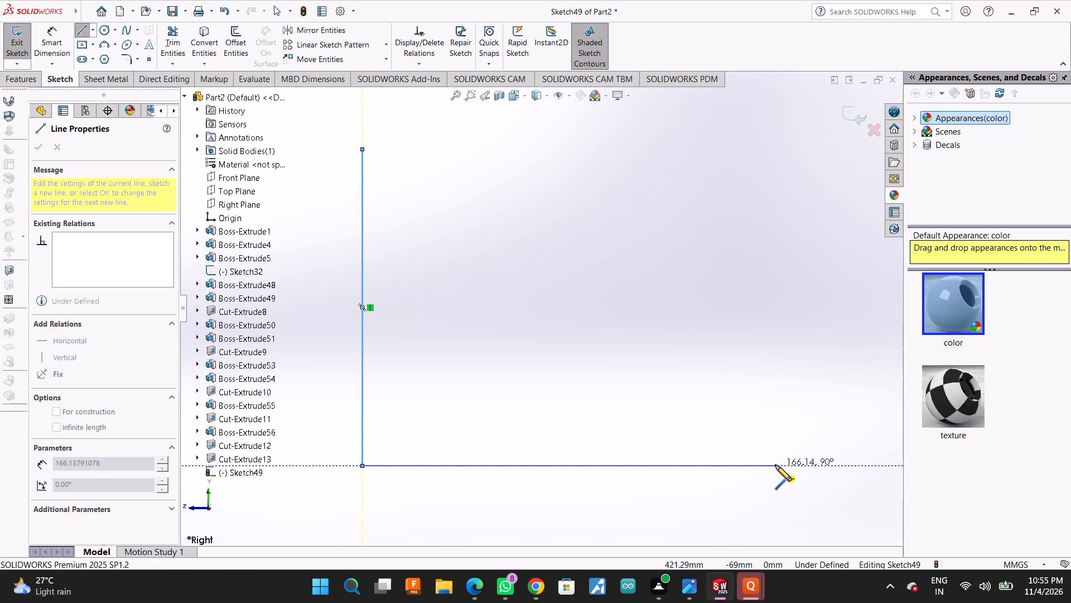
pyautogui.click(775, 465)
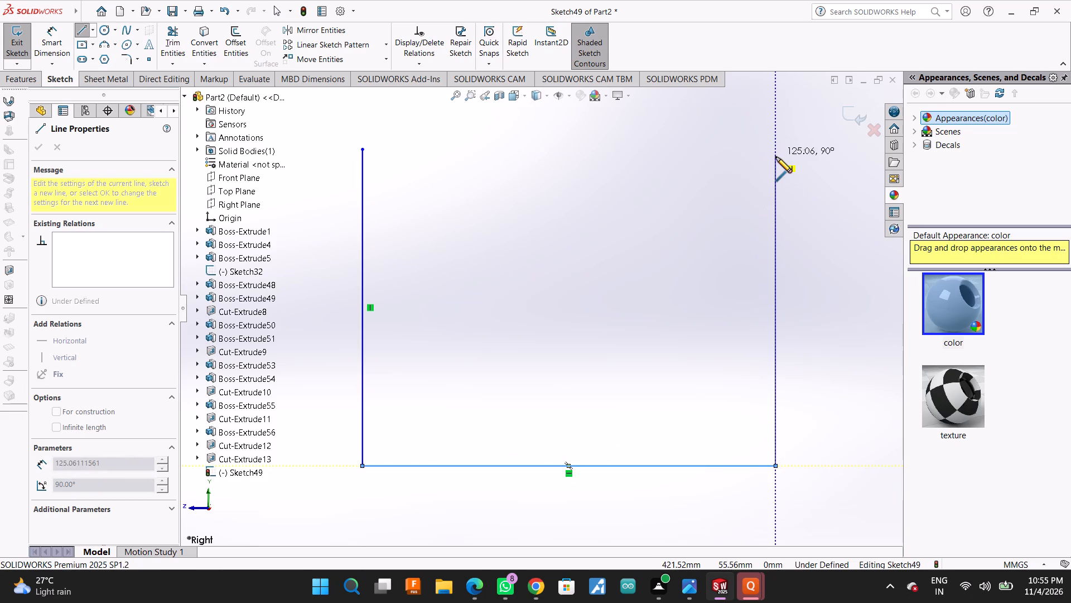
pyautogui.click(776, 157)
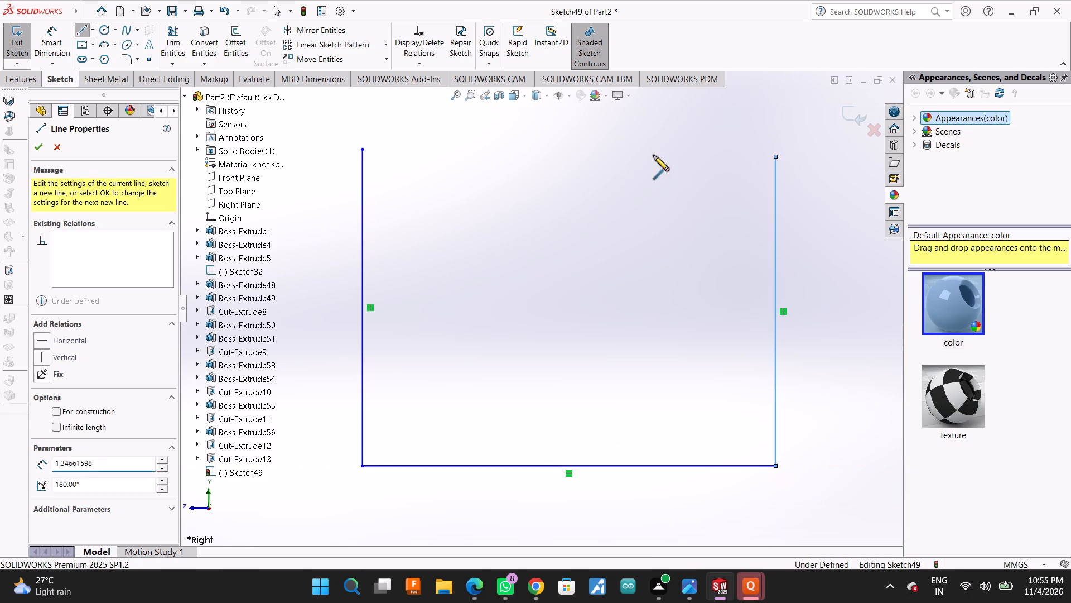
pyautogui.click(371, 157)
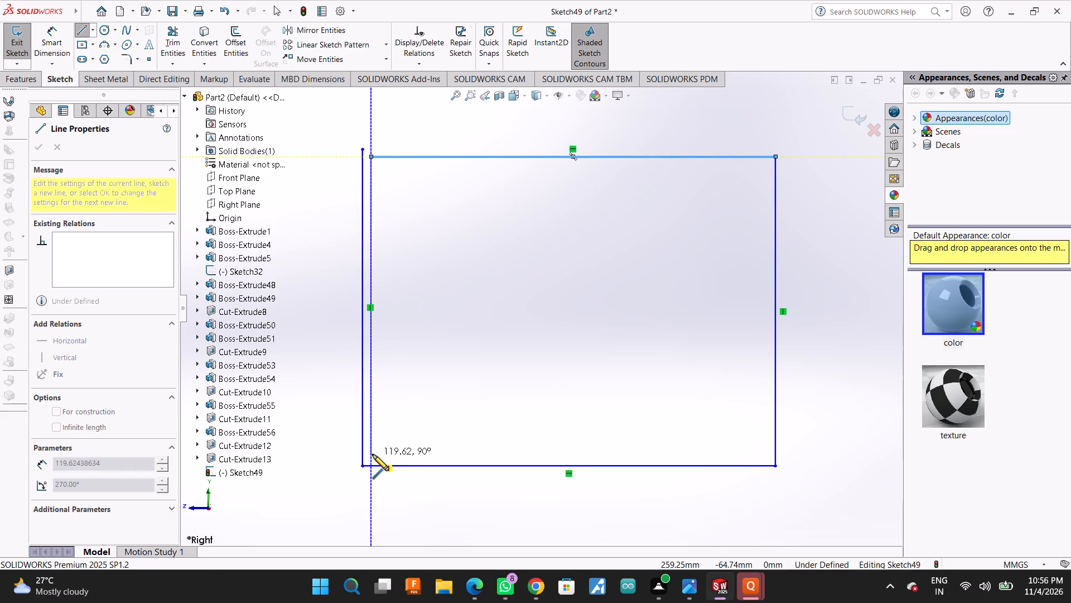
# Continue the spiral inward with its second and third turns, their near verticals about 120 mm and 110 mm long.
pyautogui.click(373, 454)
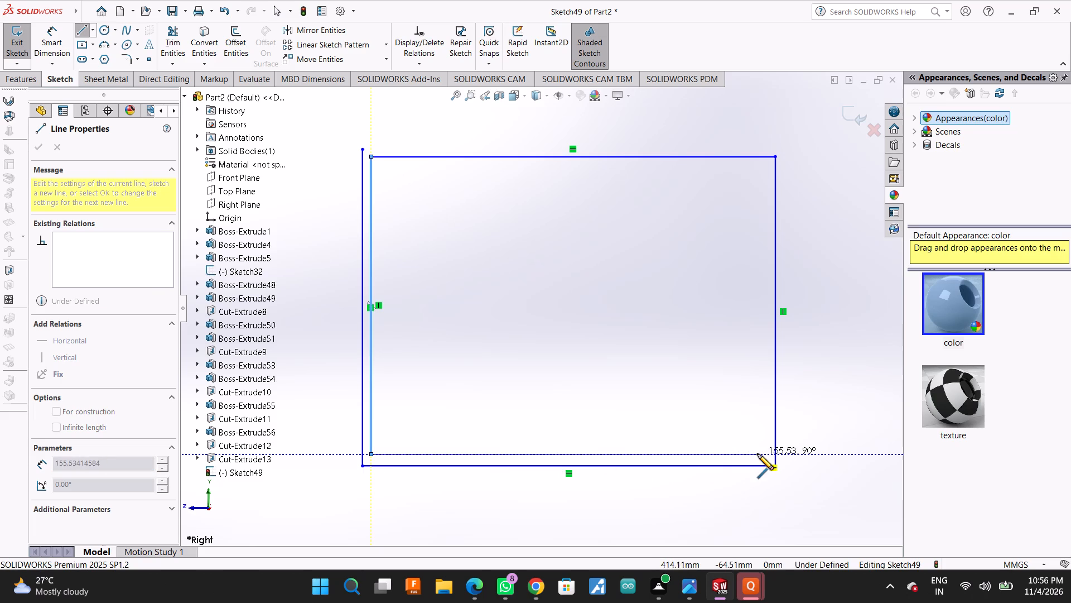
pyautogui.click(764, 454)
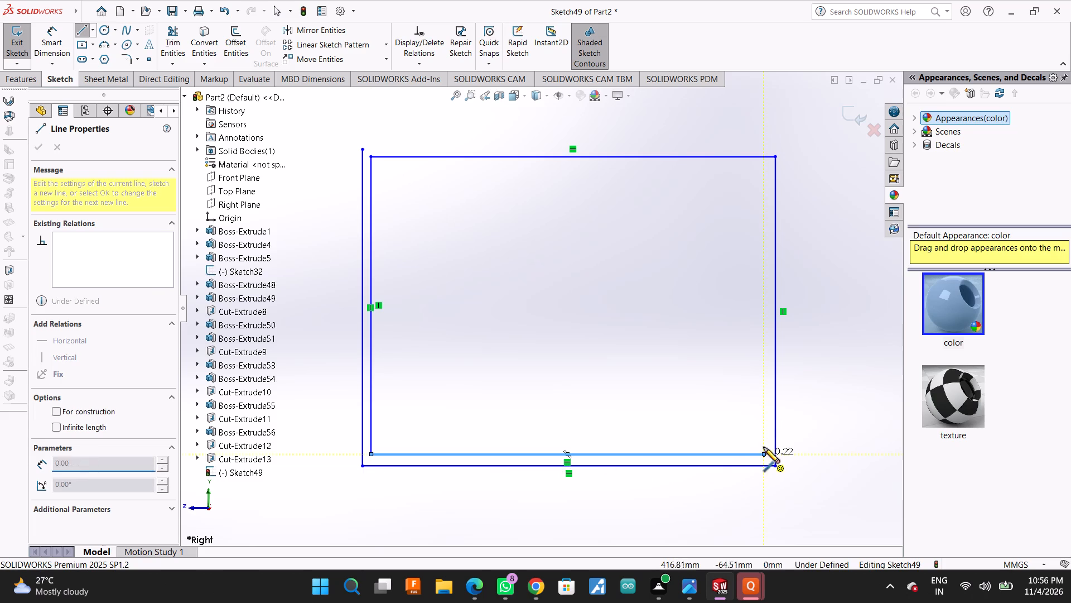
pyautogui.click(764, 169)
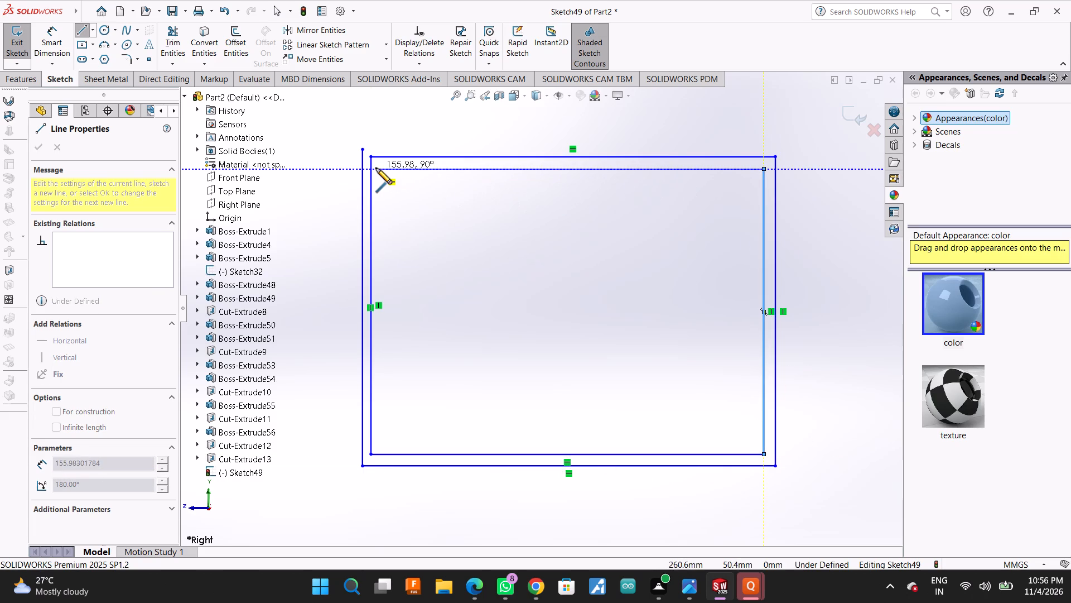
pyautogui.click(379, 166)
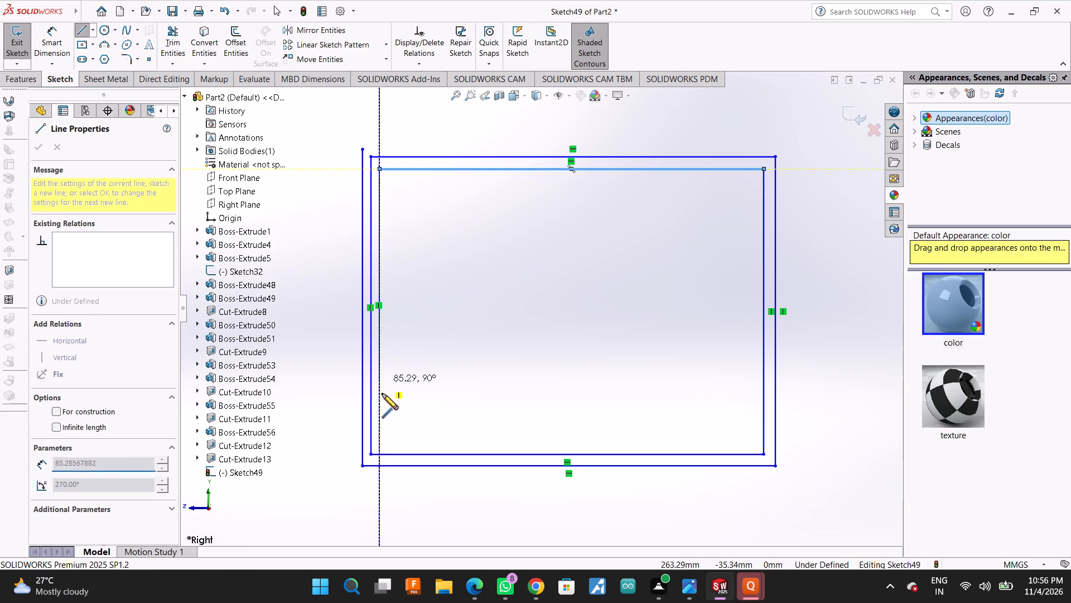
pyautogui.click(379, 443)
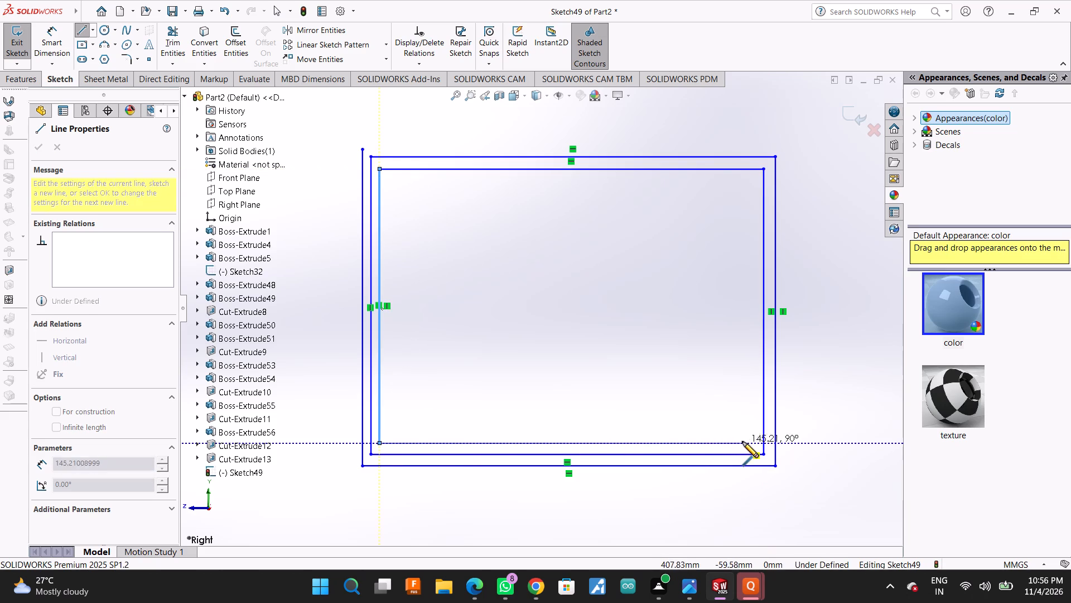
pyautogui.click(752, 442)
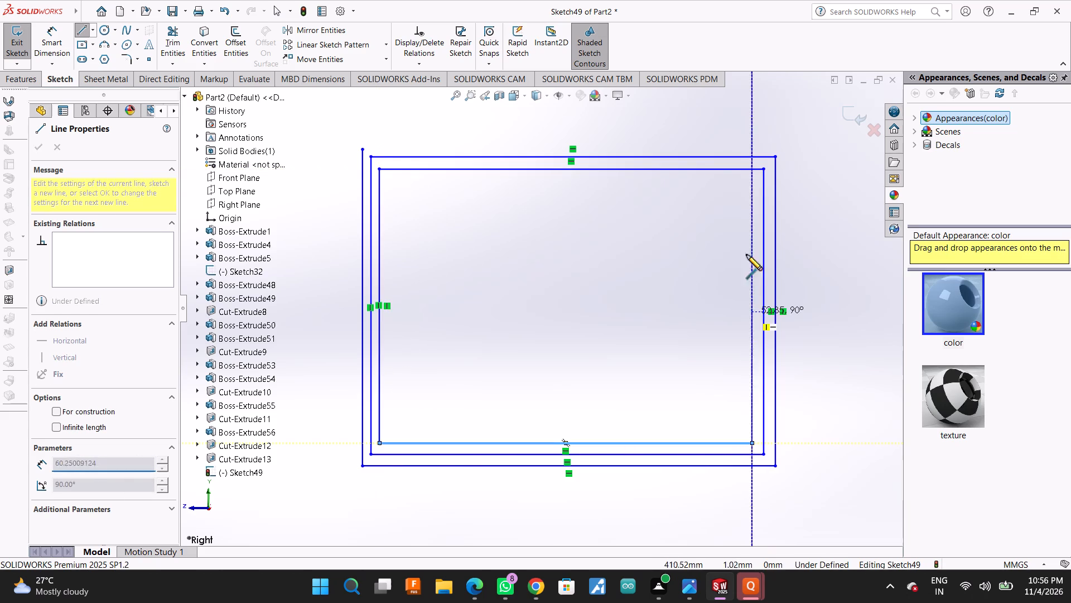
pyautogui.click(753, 183)
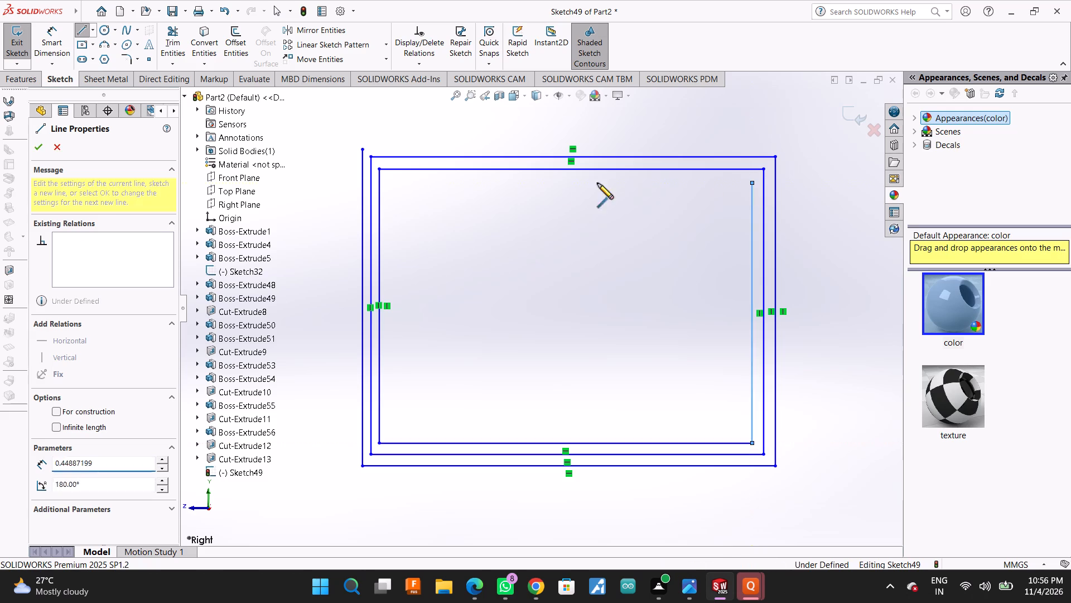
pyautogui.click(389, 181)
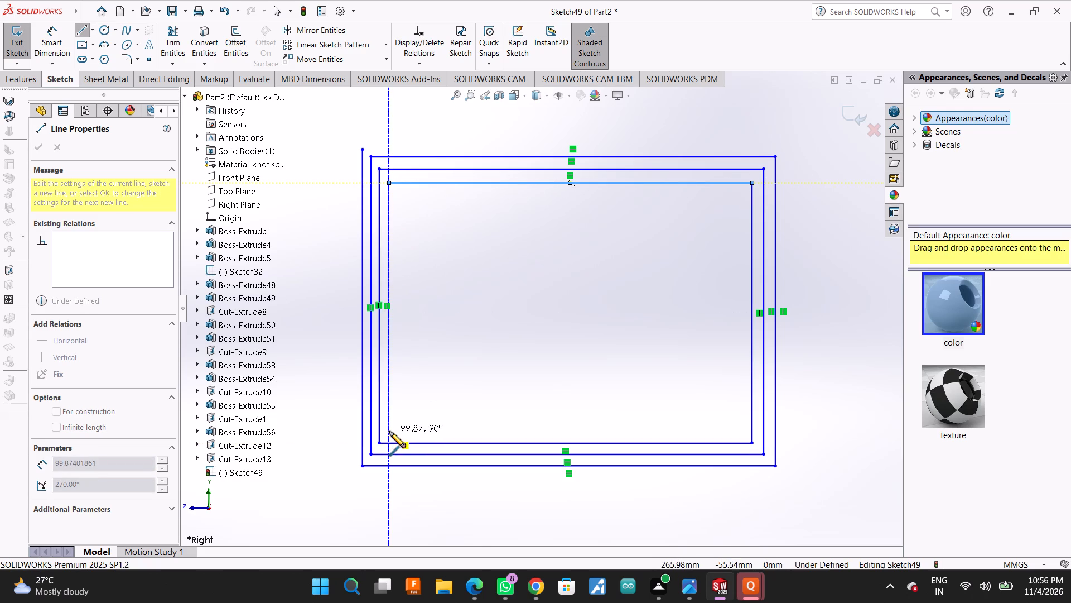
# Add the spiral's fourth turn with a near vertical about 100 mm long and a fifth turn with a far vertical about 84 mm.
pyautogui.click(389, 432)
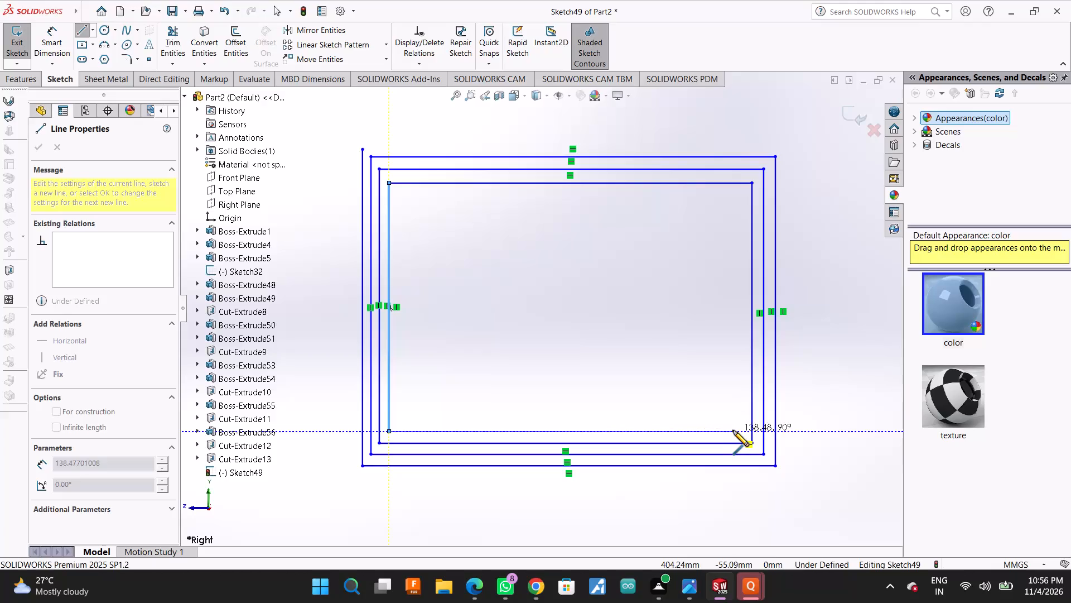
pyautogui.click(739, 432)
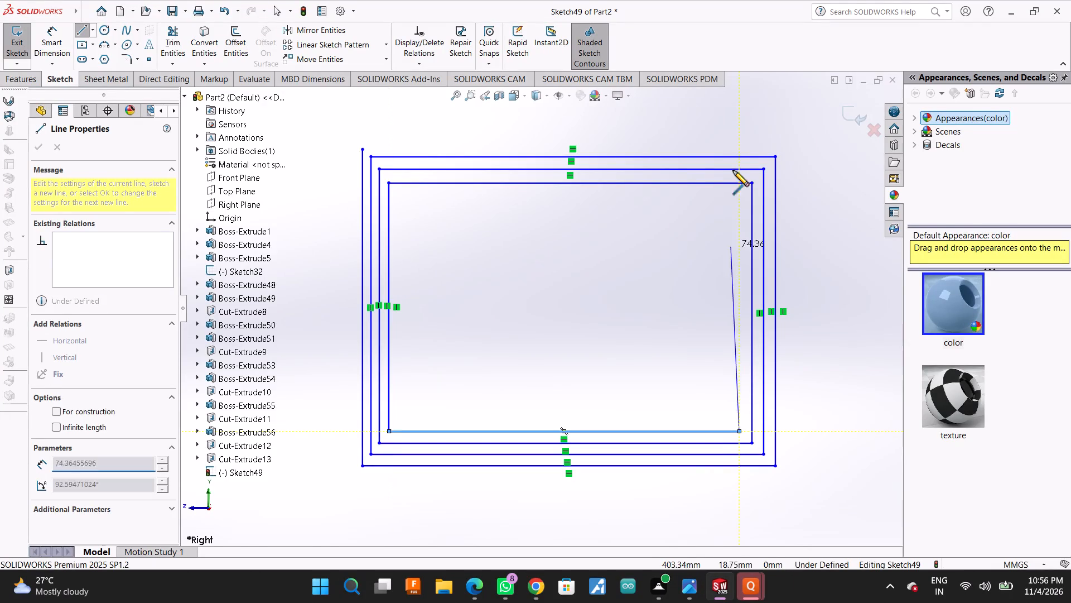
pyautogui.click(738, 194)
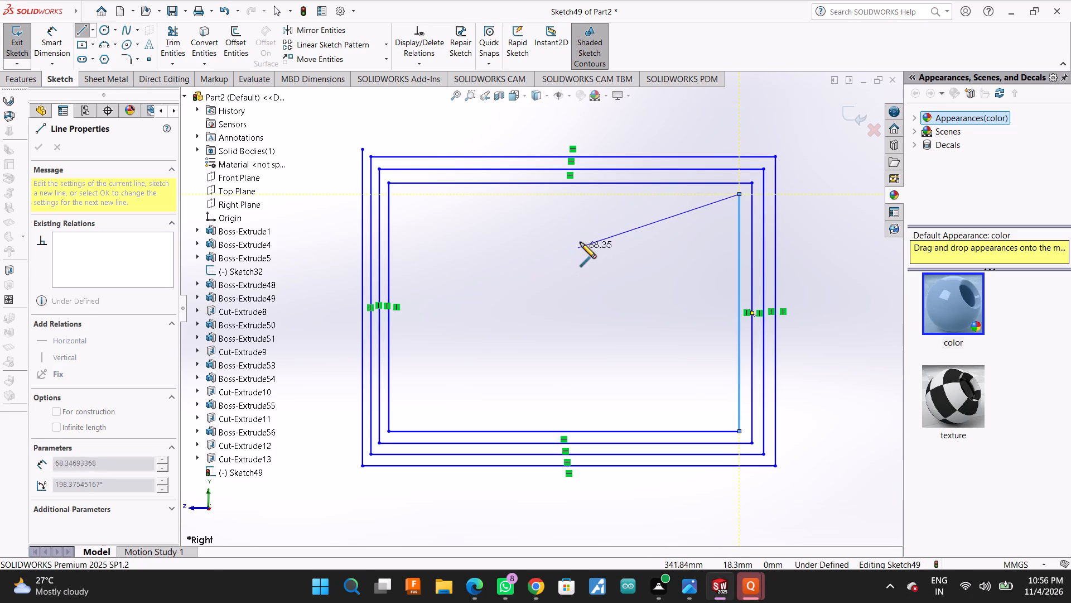
pyautogui.click(401, 197)
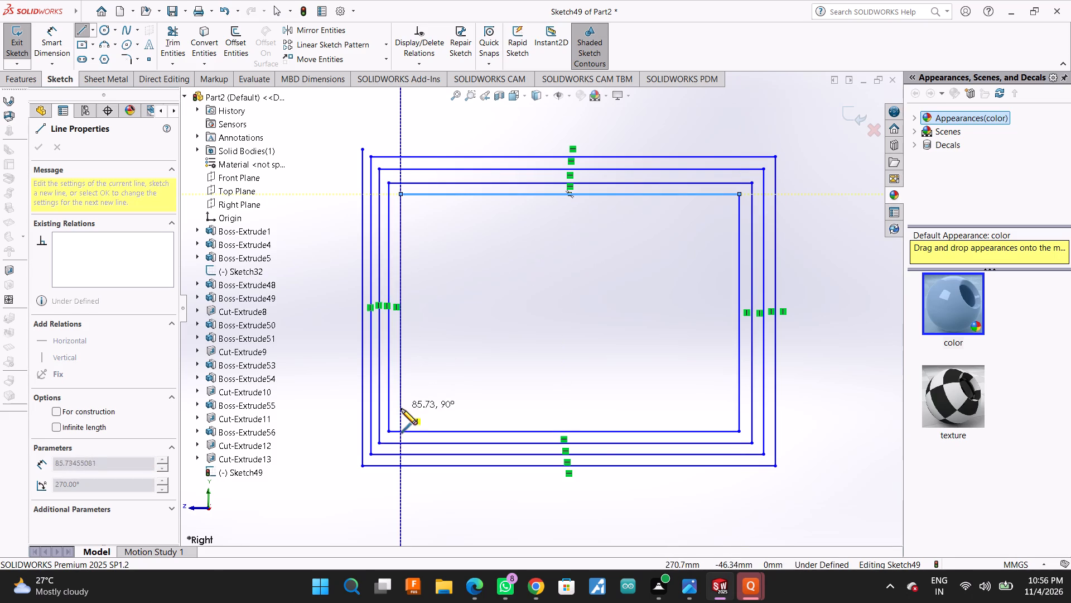
pyautogui.click(400, 416)
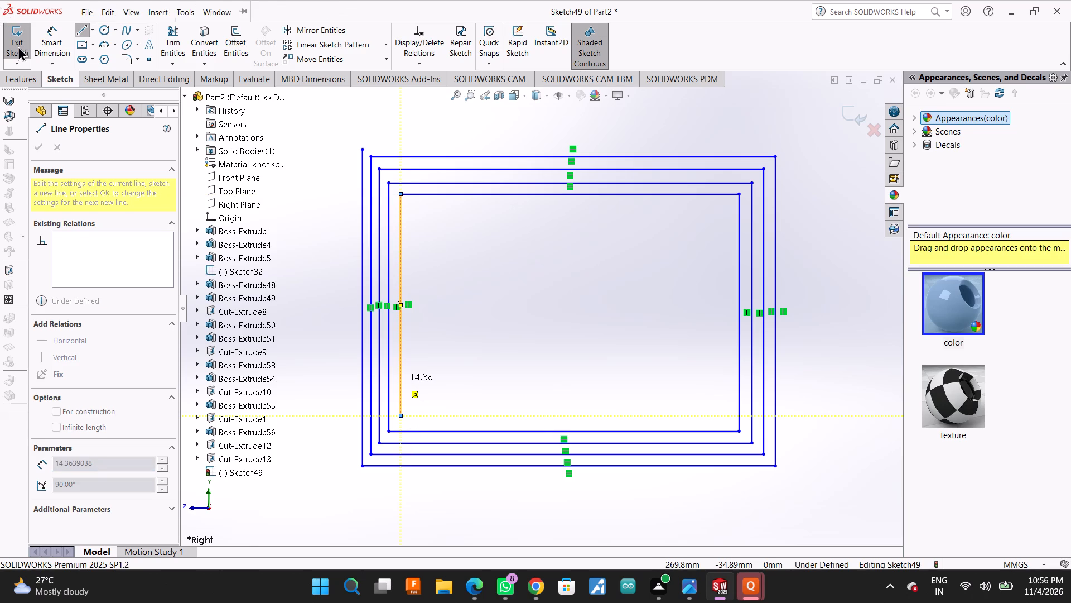
pyautogui.click(727, 417)
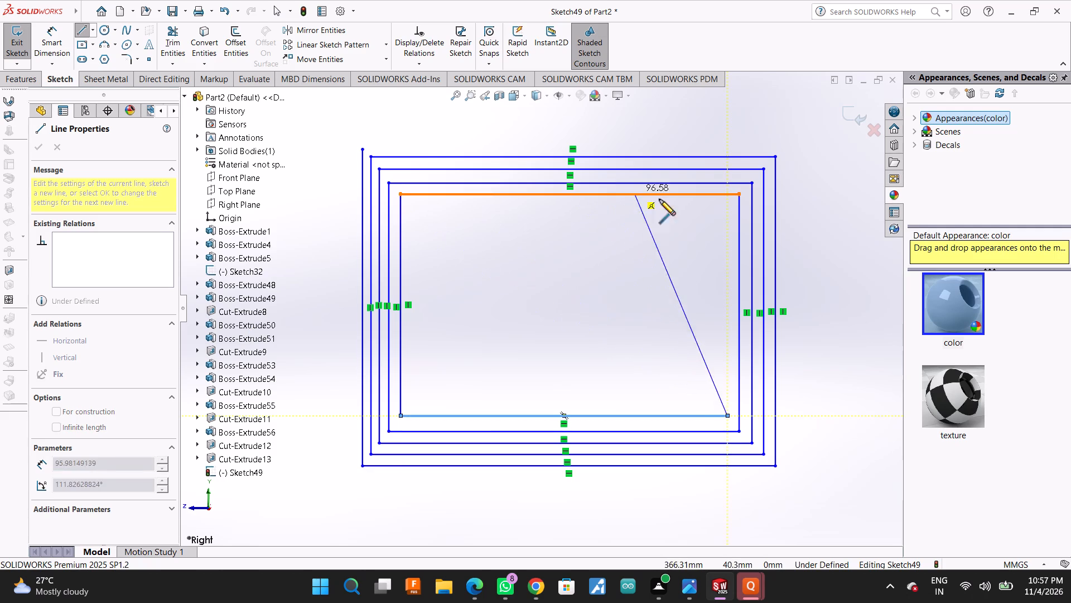
pyautogui.click(727, 207)
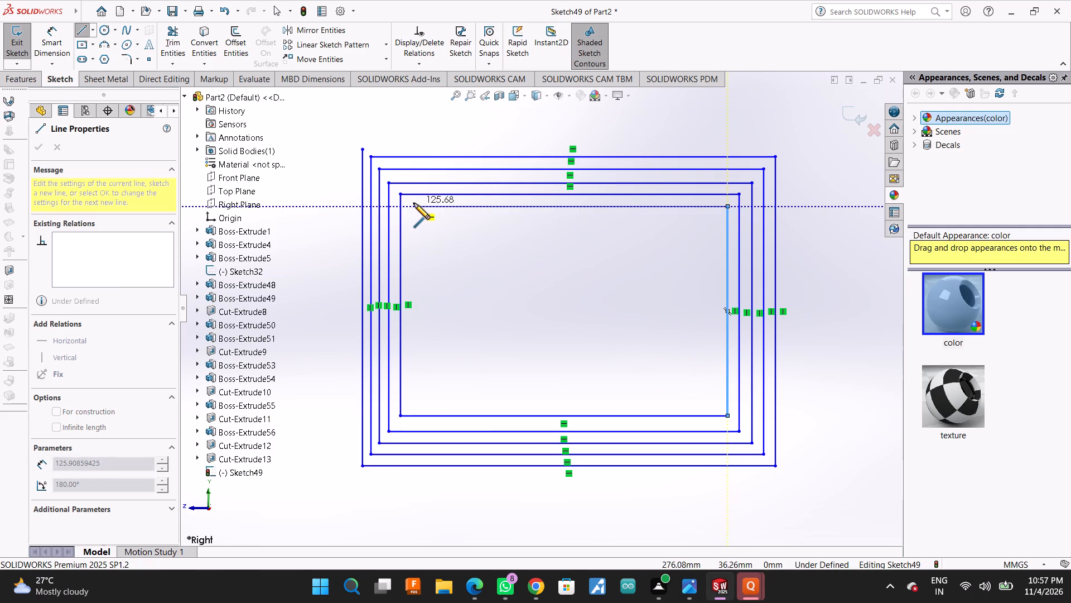
pyautogui.click(410, 203)
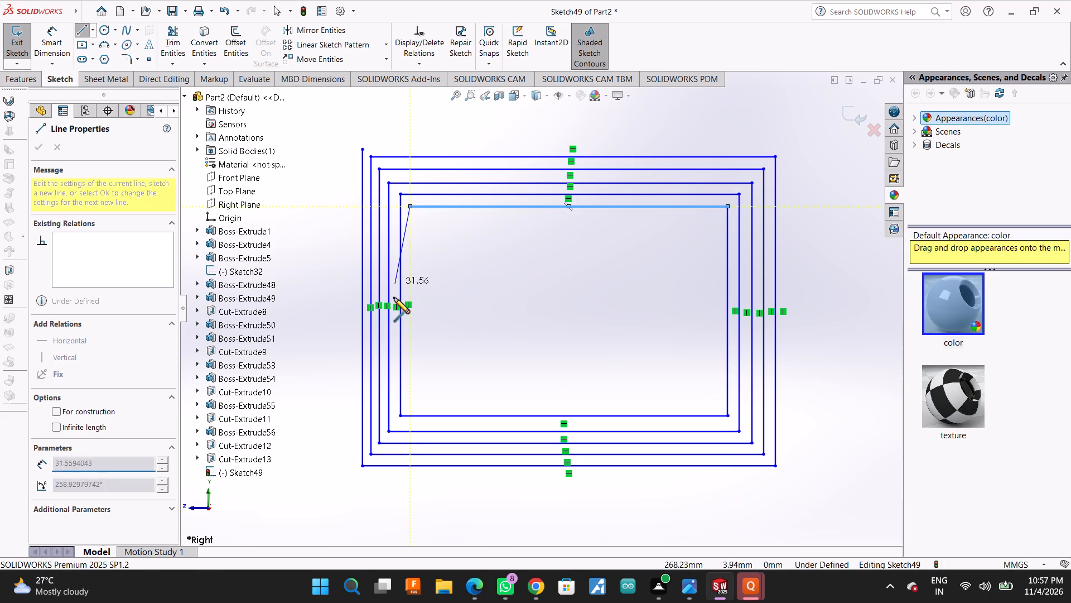
# Add the spiral's sixth turn with a bottom line about 123 mm long and a seventh turn with a top line about 112 mm.
pyautogui.click(410, 407)
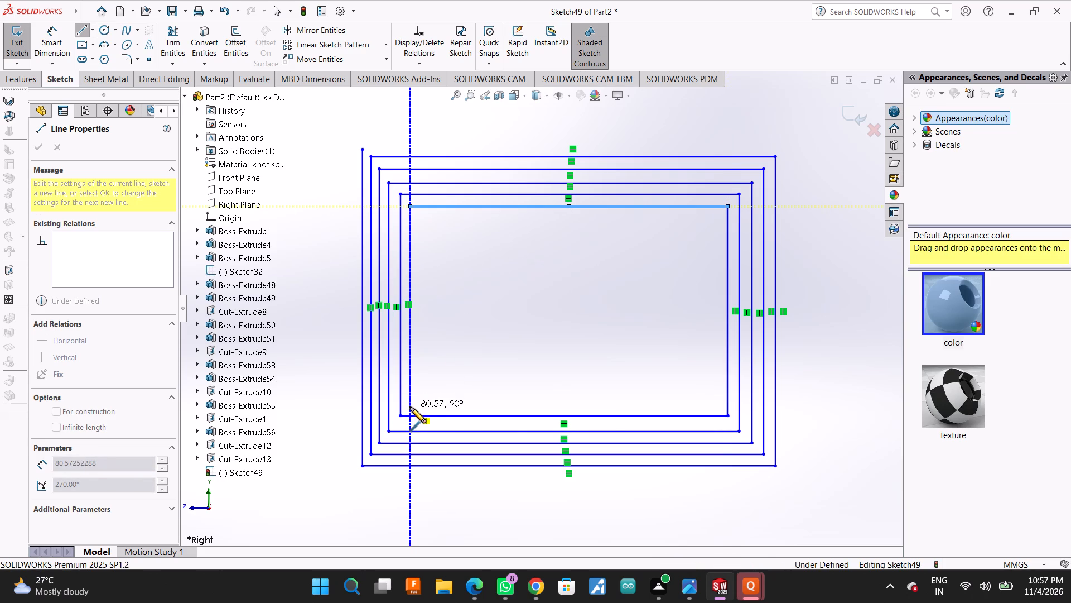
pyautogui.click(718, 409)
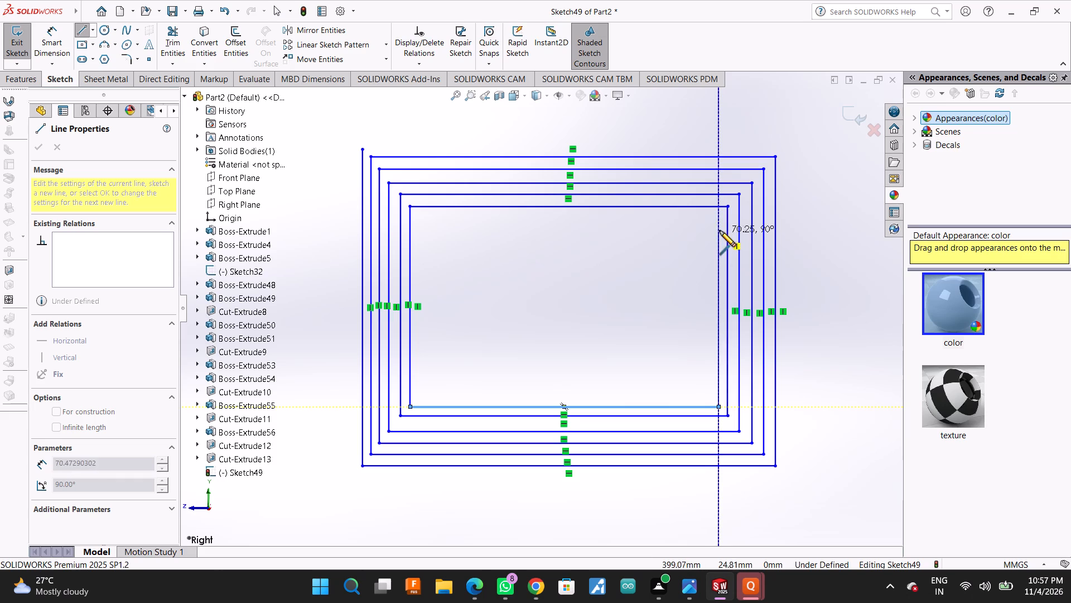
pyautogui.click(716, 219)
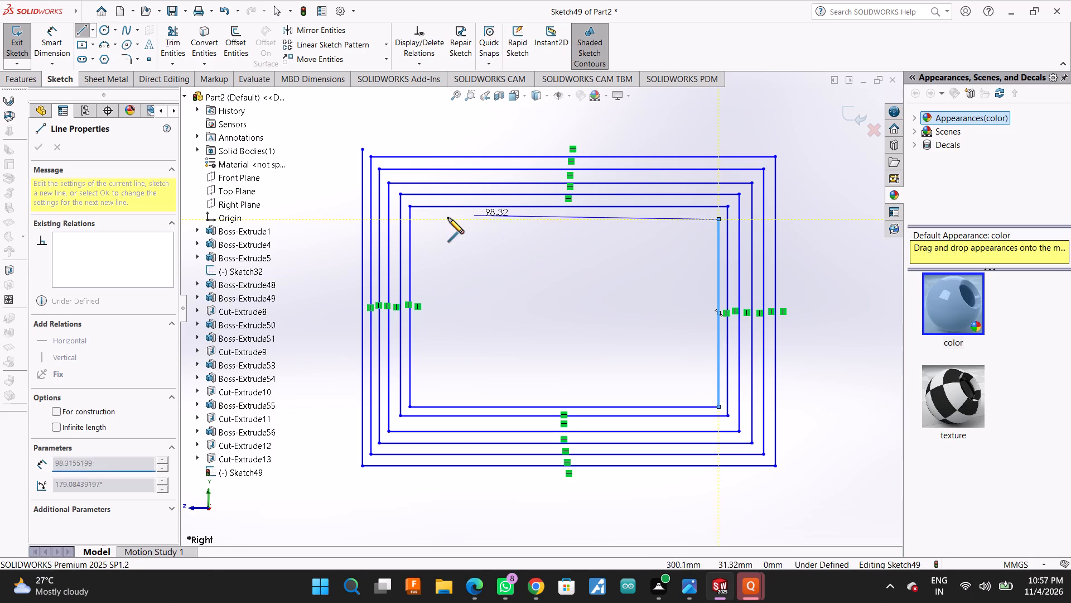
pyautogui.click(419, 218)
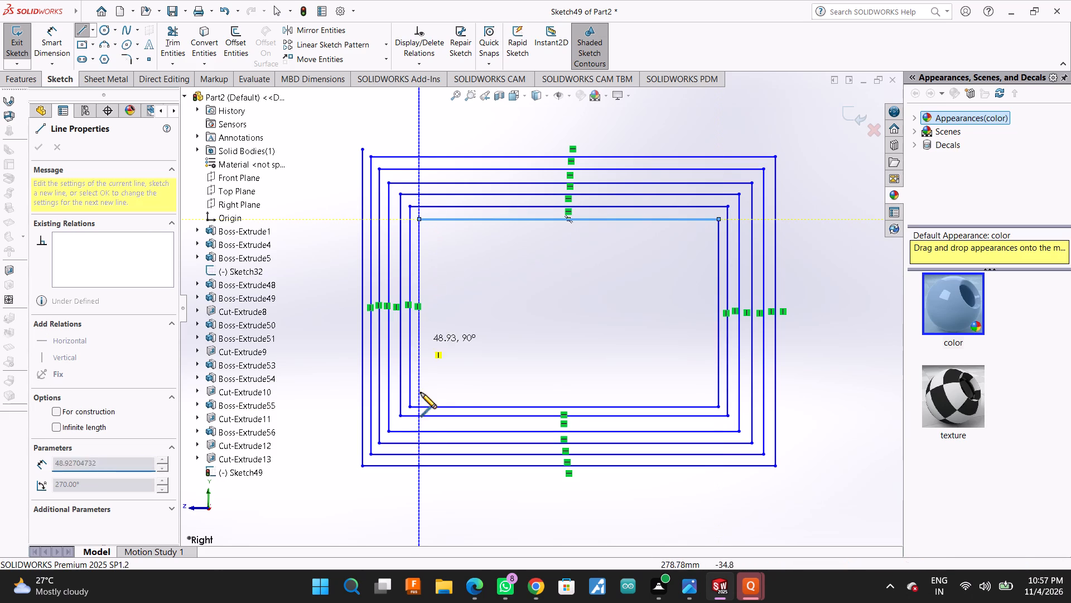
pyautogui.click(419, 393)
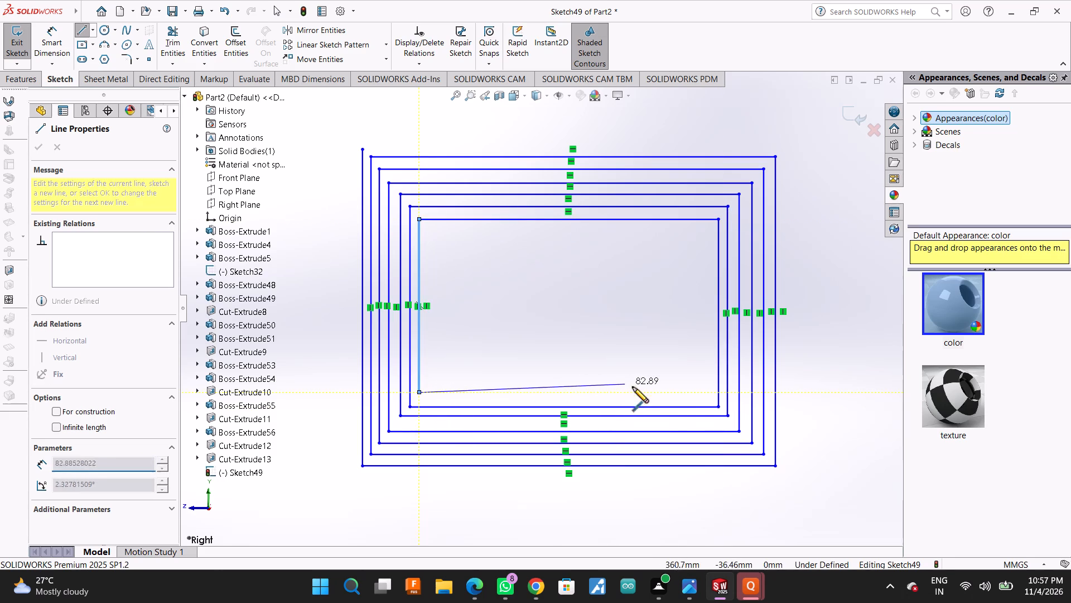
pyautogui.click(706, 393)
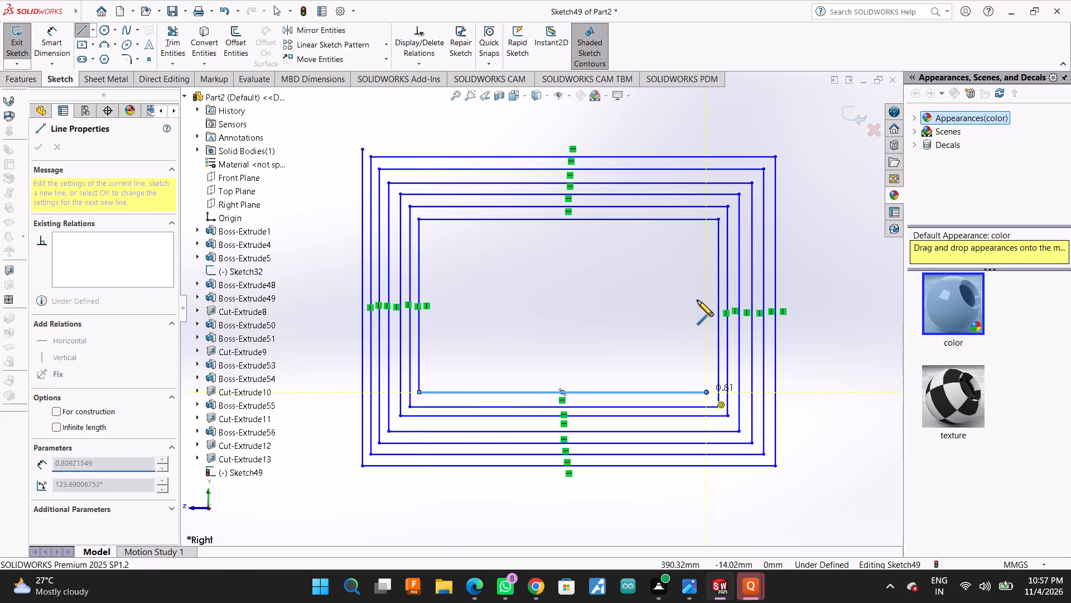
pyautogui.click(708, 234)
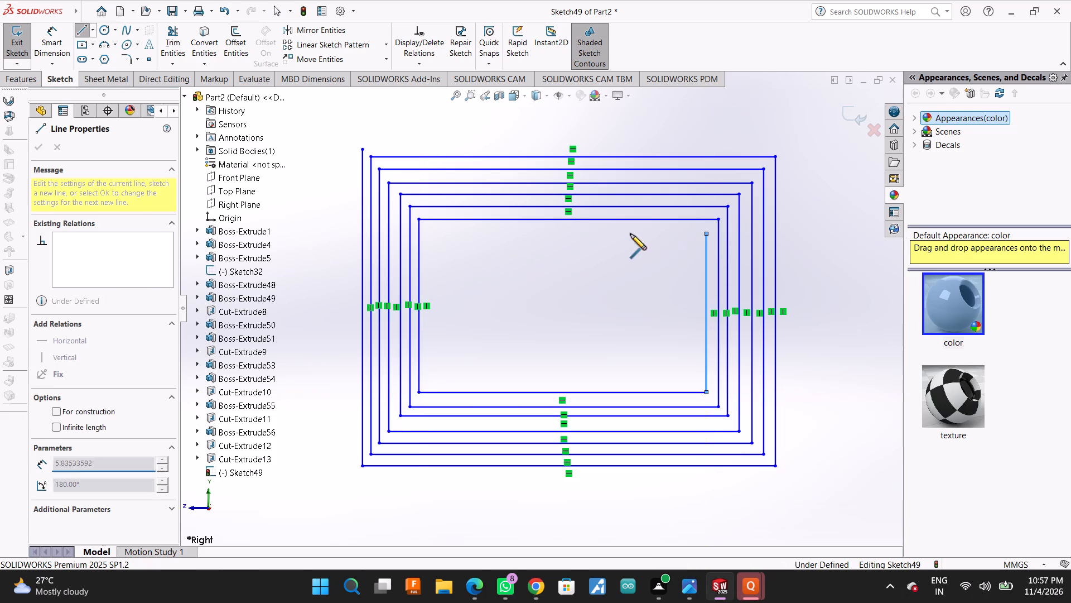
pyautogui.click(428, 234)
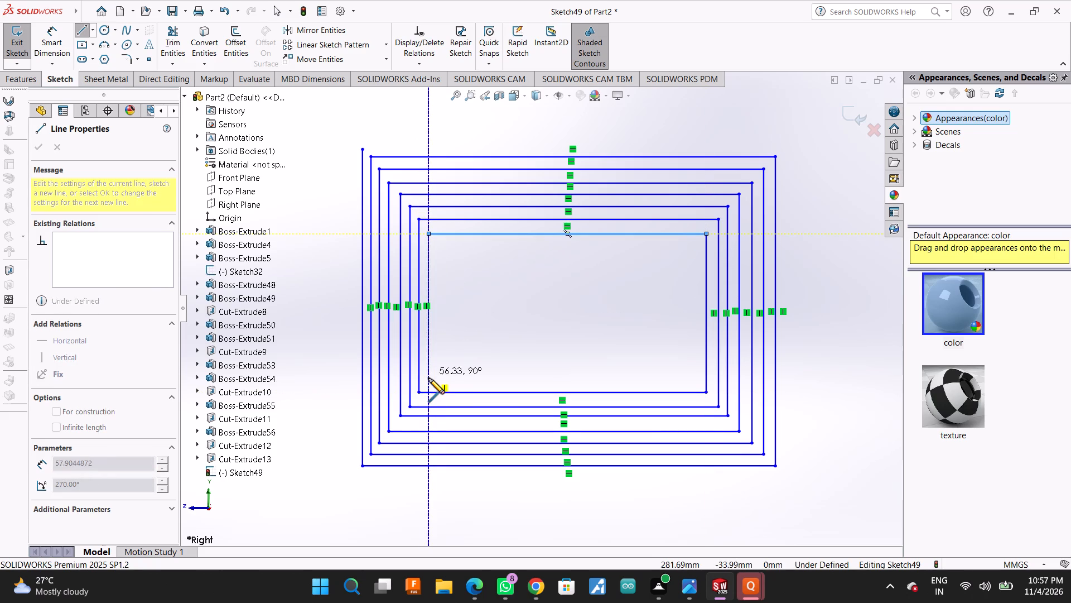
# Add the spiral's eighth turn with a bottom line about 107 mm long and a ninth turn with a near vertical about 49 mm.
pyautogui.click(428, 380)
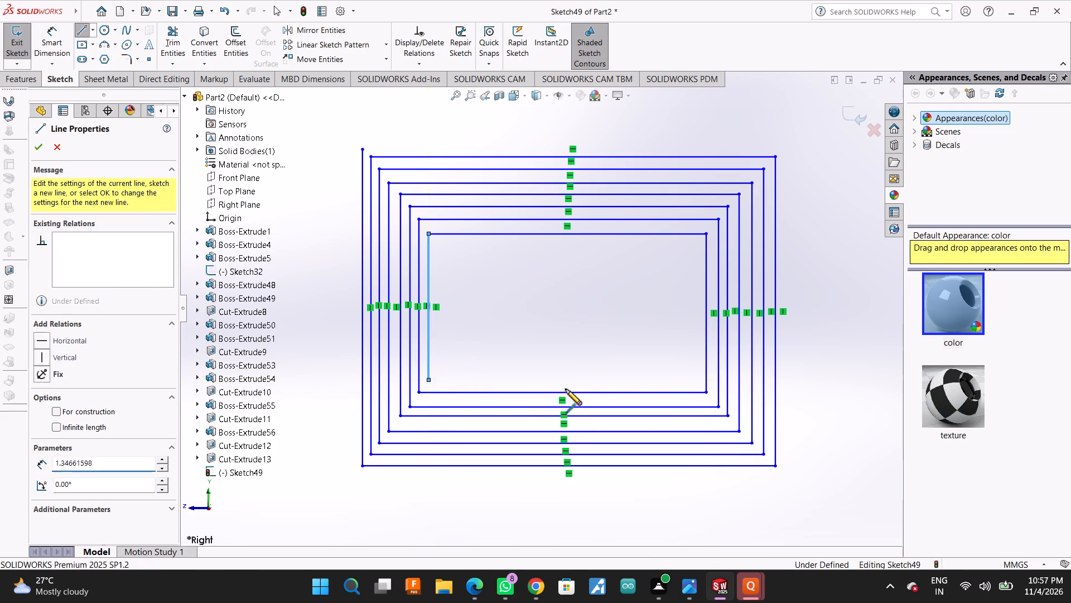
pyautogui.click(694, 377)
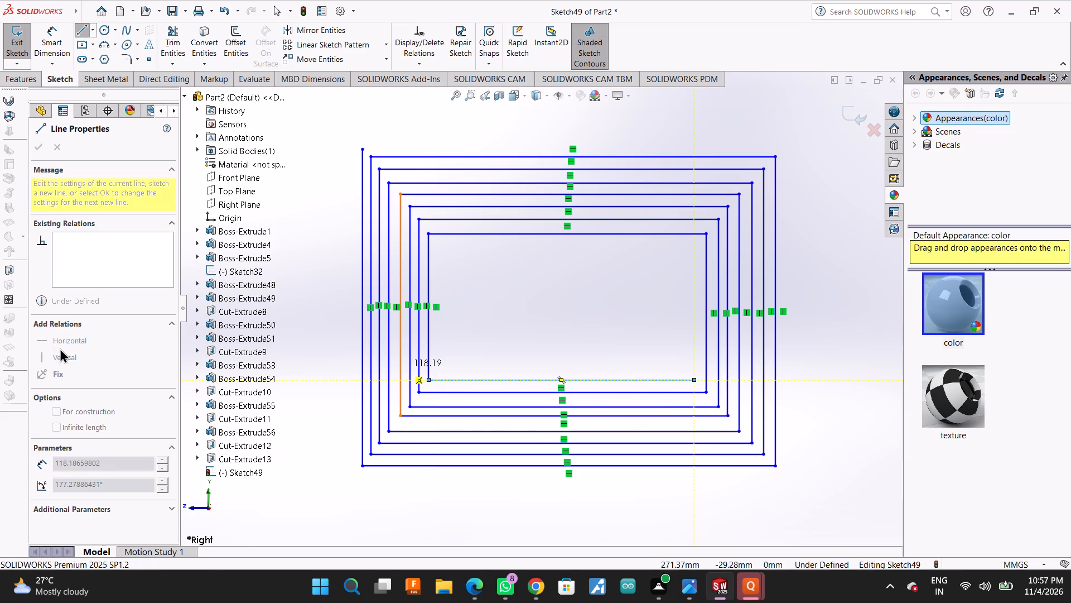
pyautogui.click(692, 245)
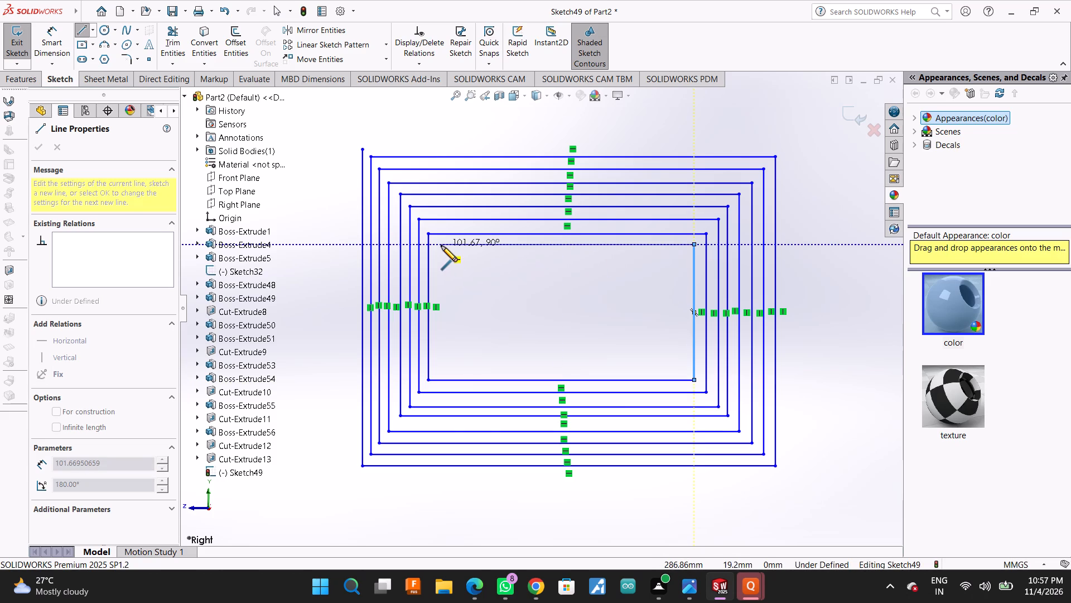
pyautogui.click(438, 245)
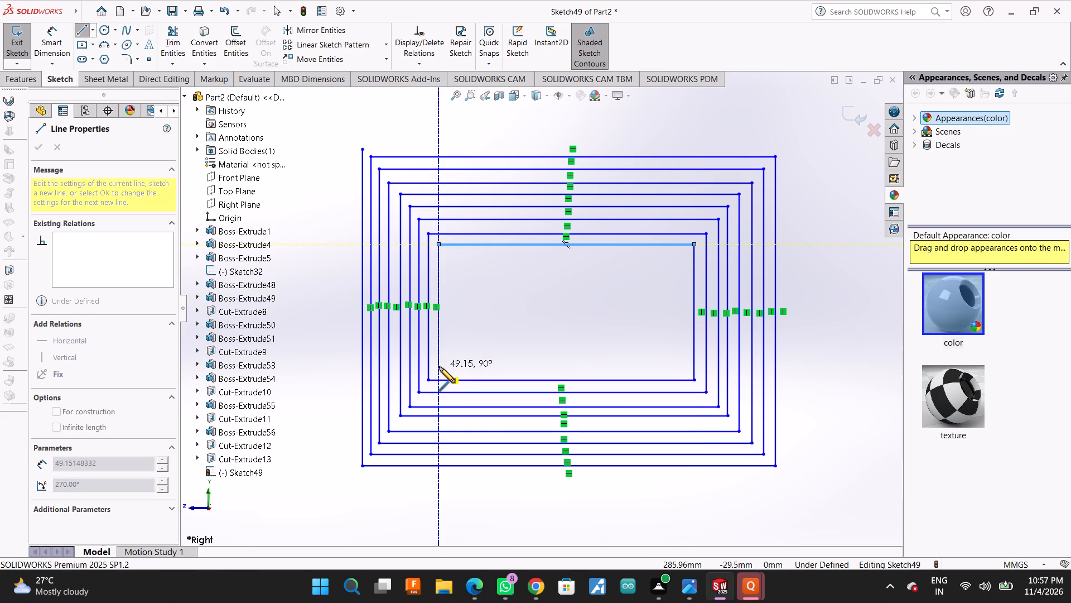
pyautogui.click(439, 367)
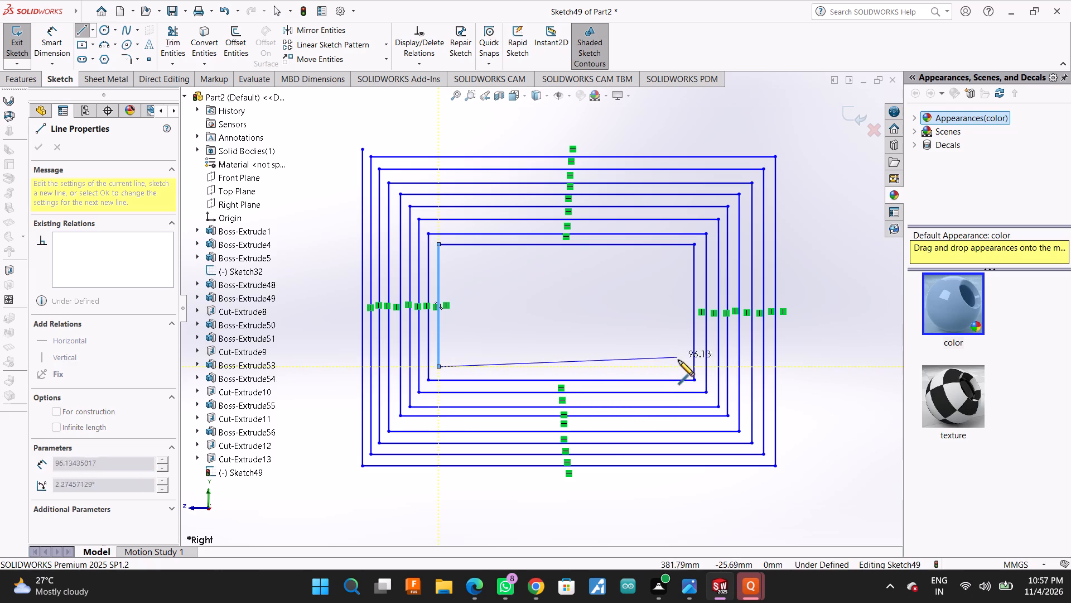
pyautogui.click(683, 365)
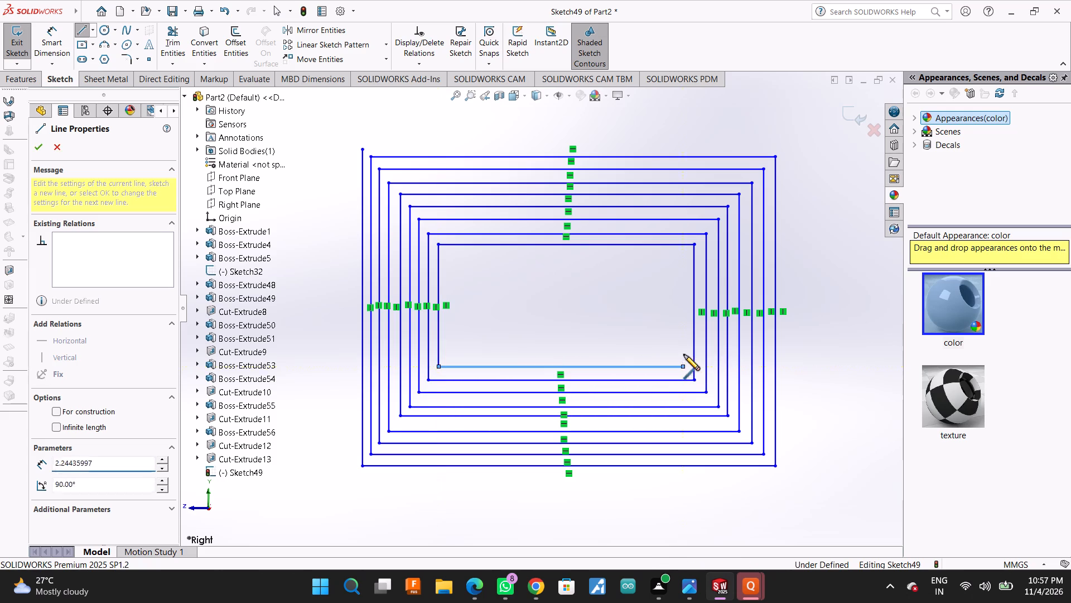
pyautogui.click(684, 259)
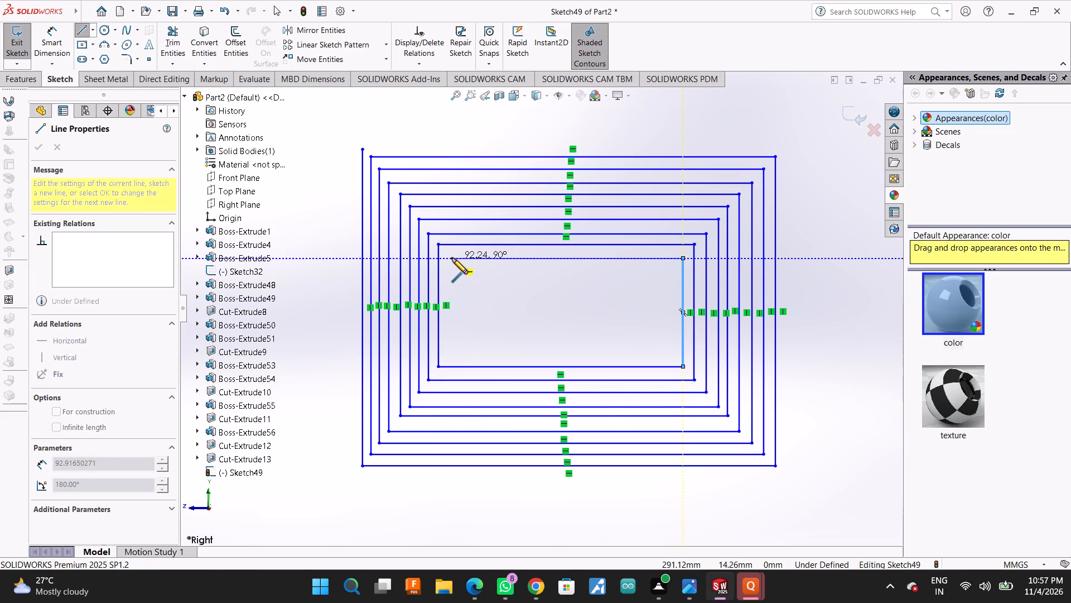
pyautogui.click(450, 256)
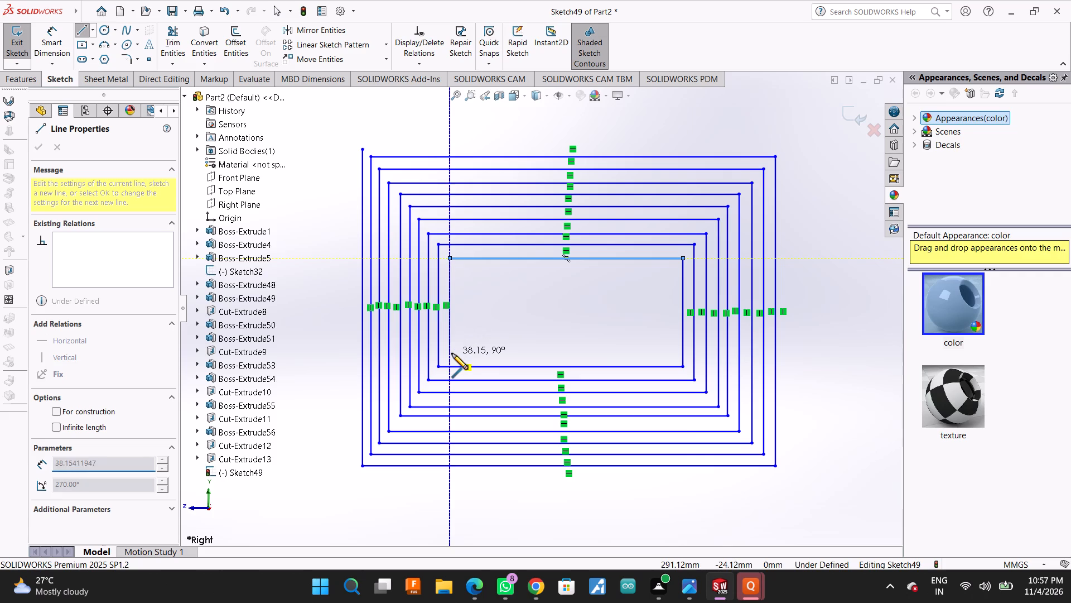
# Add the spiral's tenth and eleventh turns, their near verticals about 38 mm and 28 mm long.
pyautogui.click(452, 353)
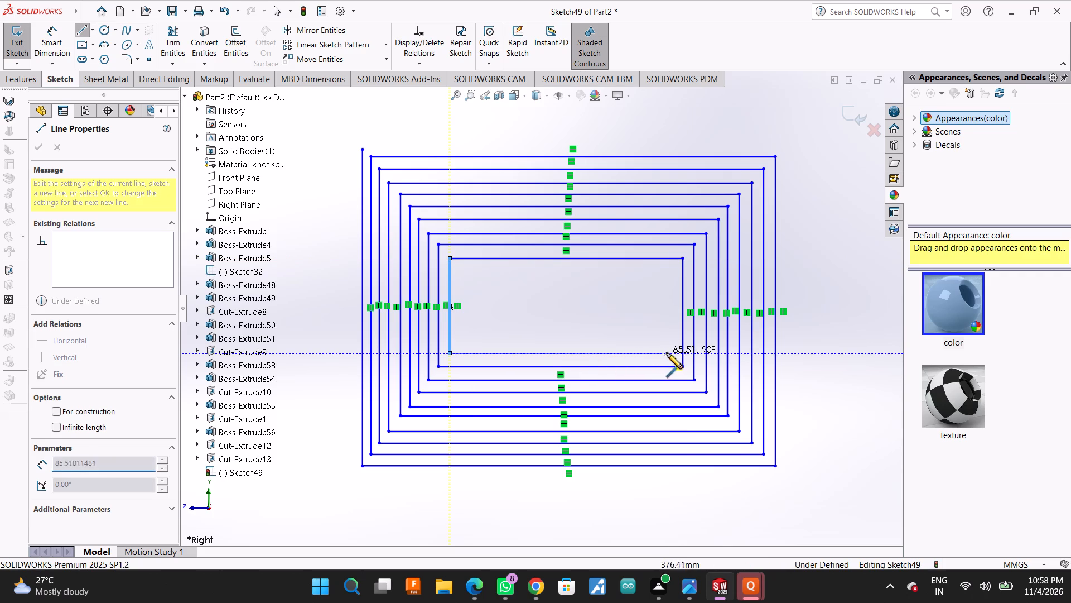
pyautogui.click(671, 353)
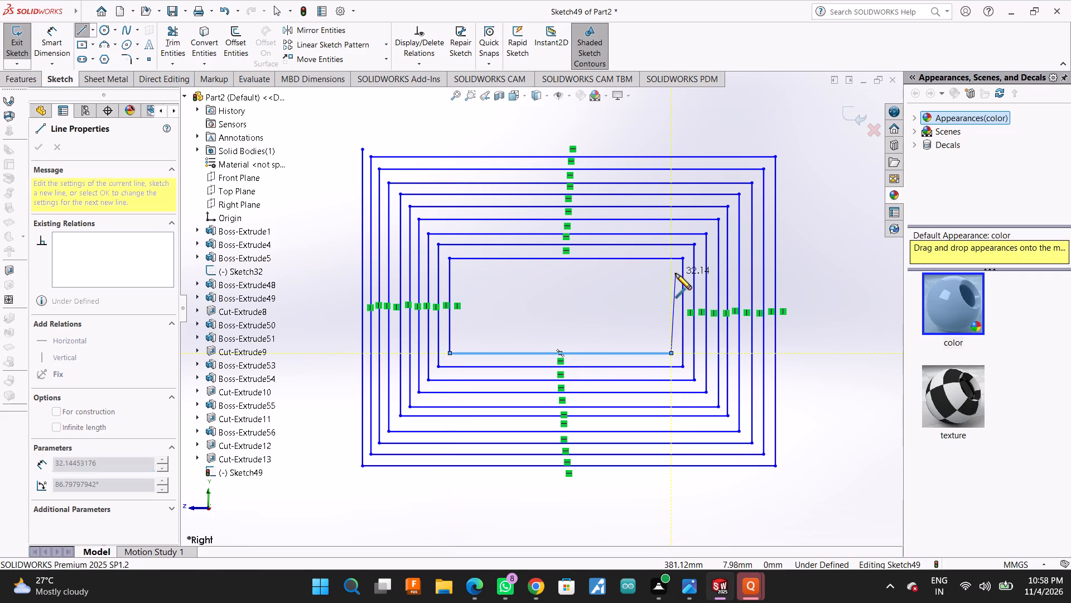
pyautogui.click(673, 270)
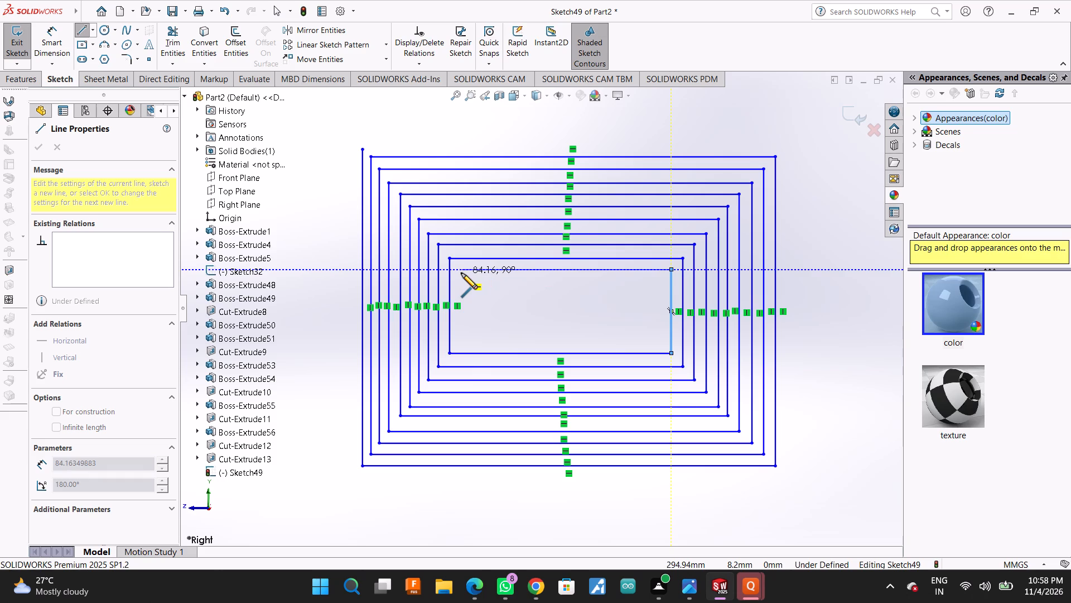
pyautogui.click(461, 273)
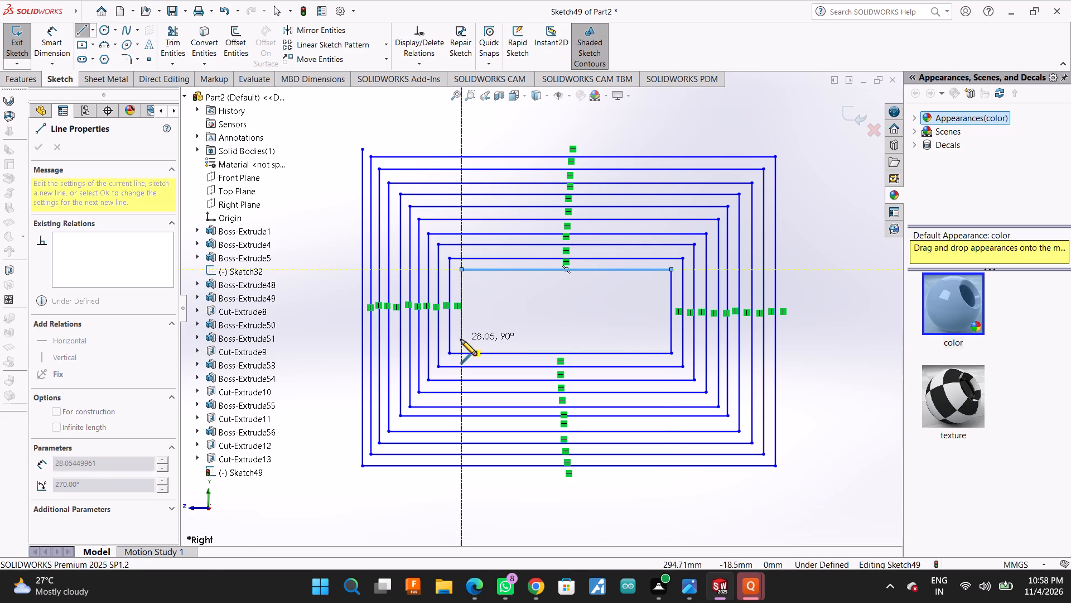
pyautogui.click(461, 341)
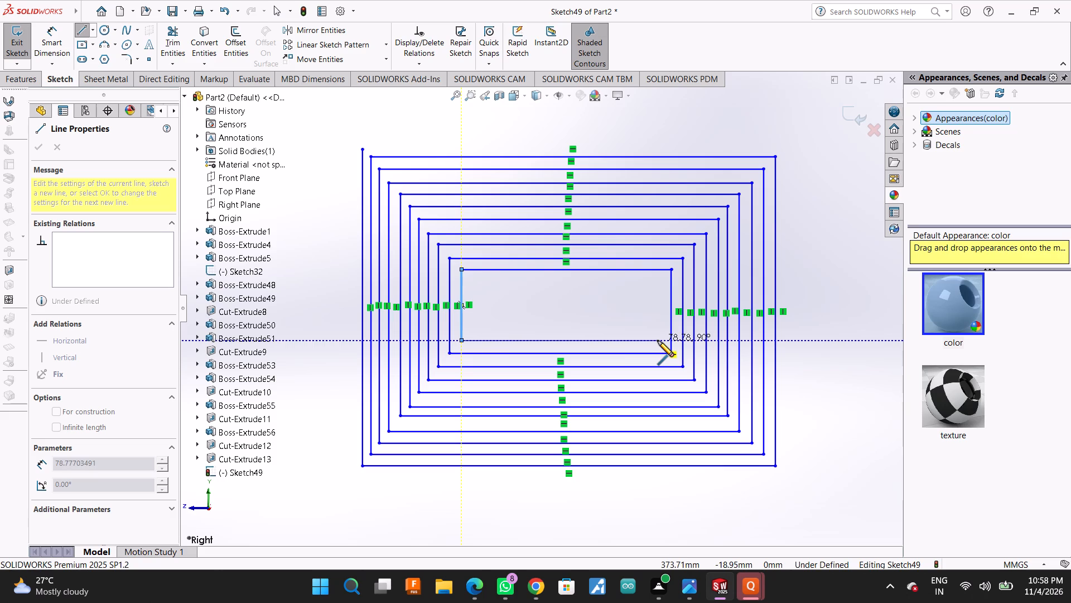
pyautogui.click(660, 341)
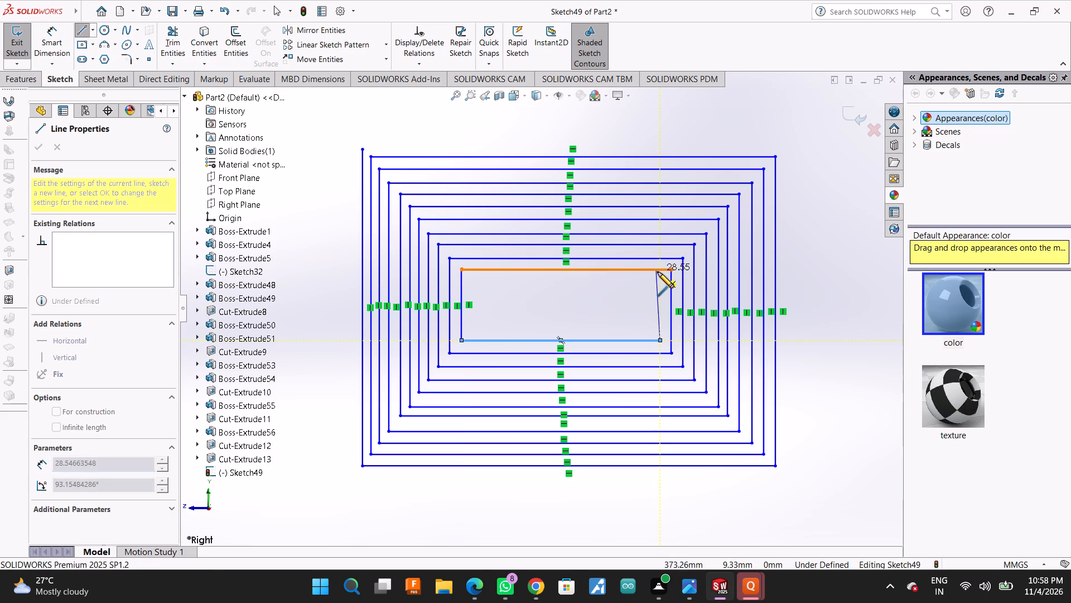
pyautogui.click(661, 280)
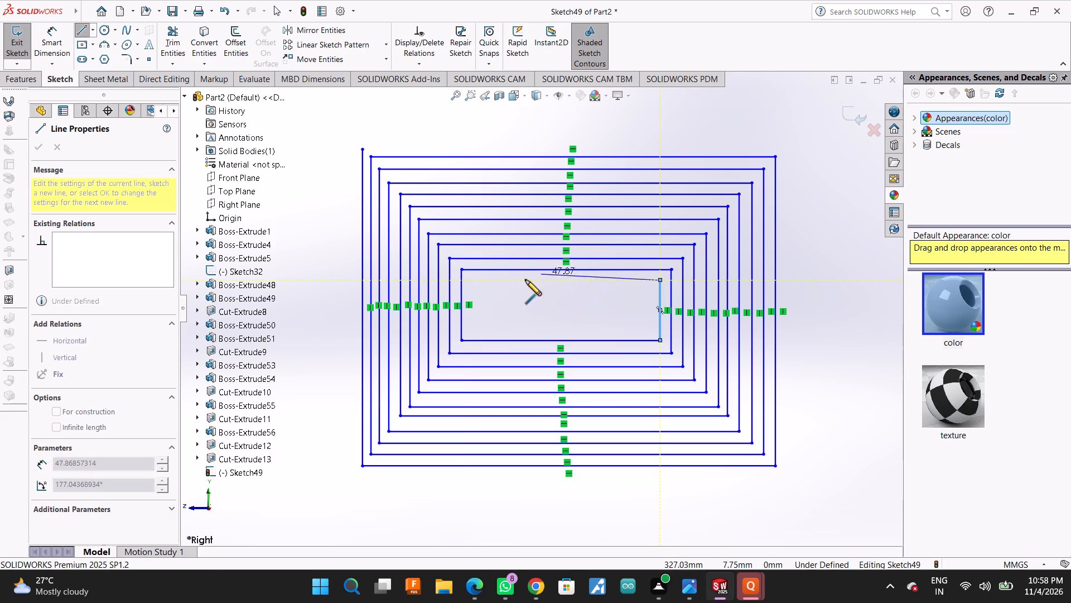
pyautogui.click(471, 282)
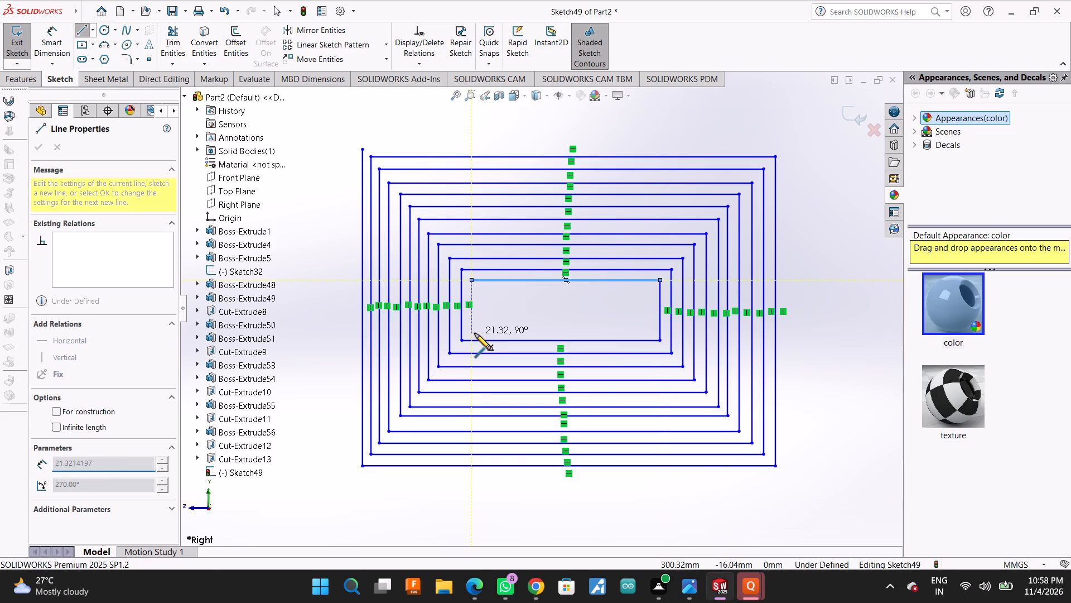
# Complete the spiral's centre with a twelfth turn, a thirteenth with a near vertical about 14 mm long, and a short open inner end.
pyautogui.click(475, 331)
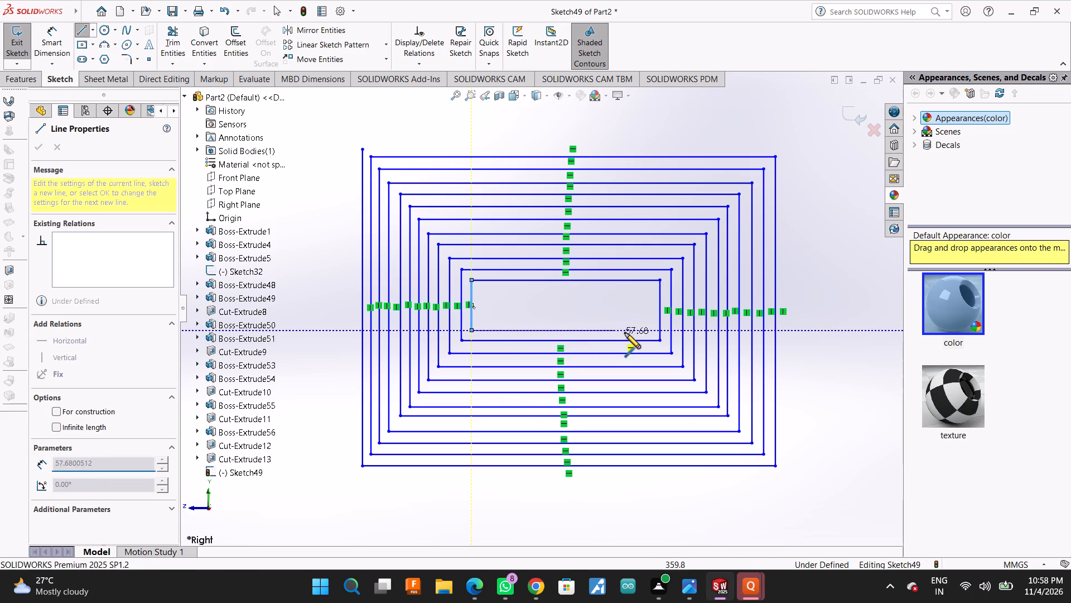
pyautogui.click(650, 331)
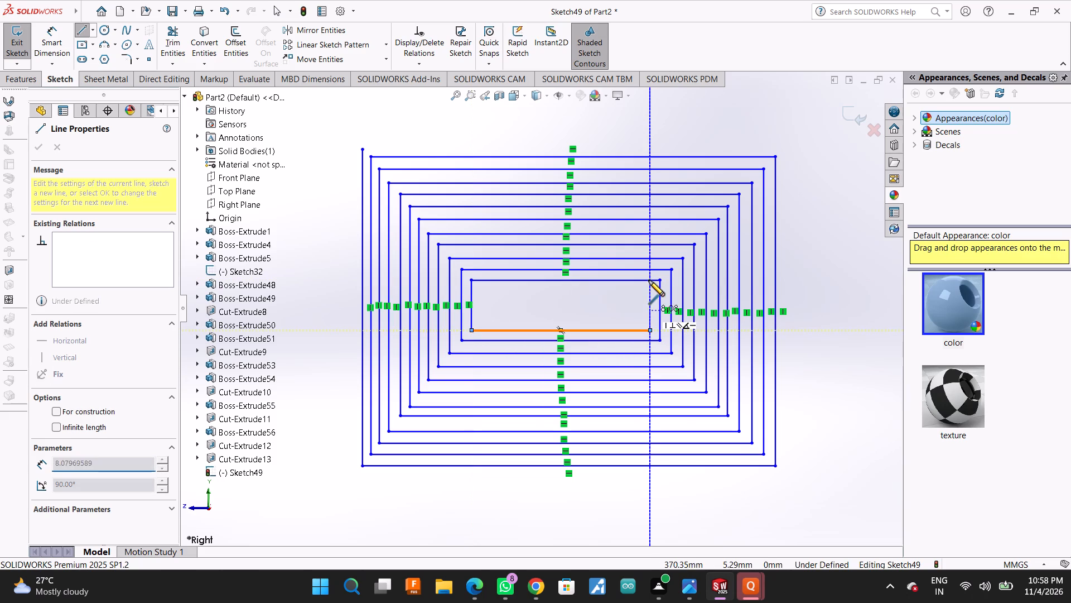
pyautogui.click(649, 288)
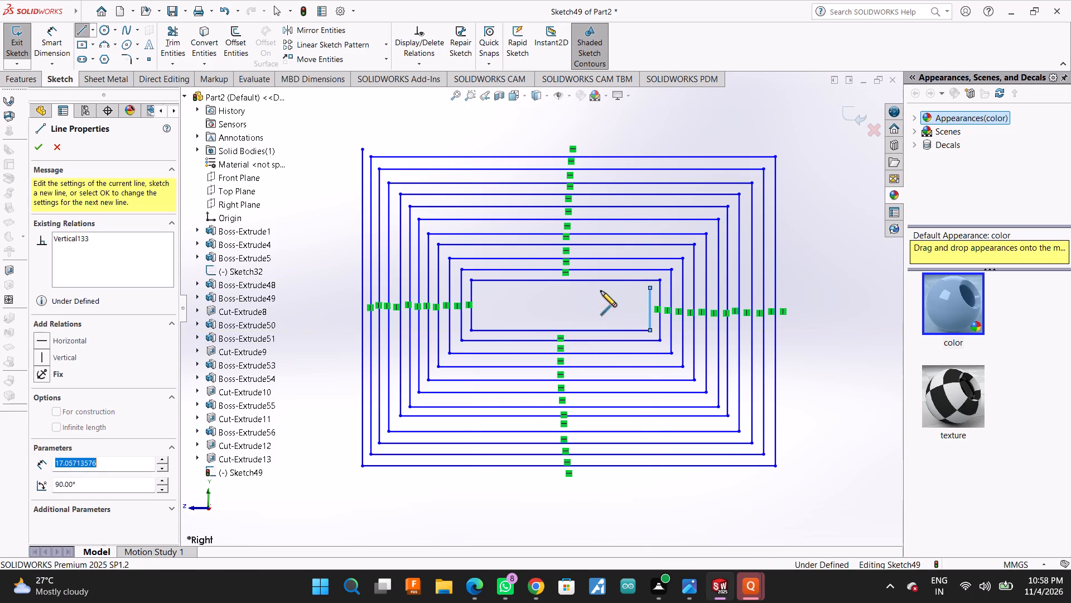
pyautogui.click(481, 288)
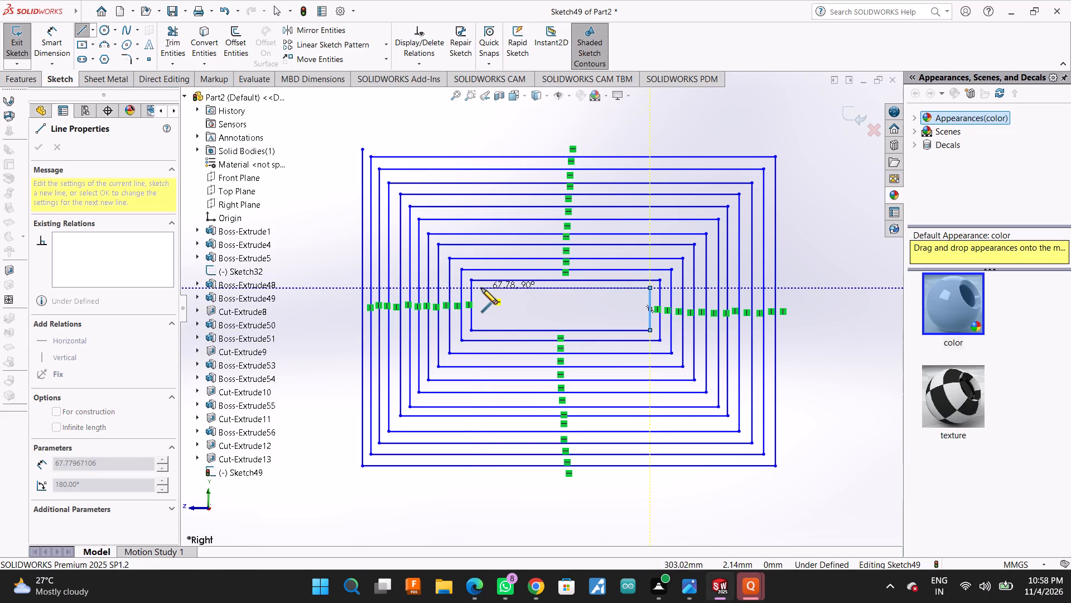
pyautogui.click(483, 323)
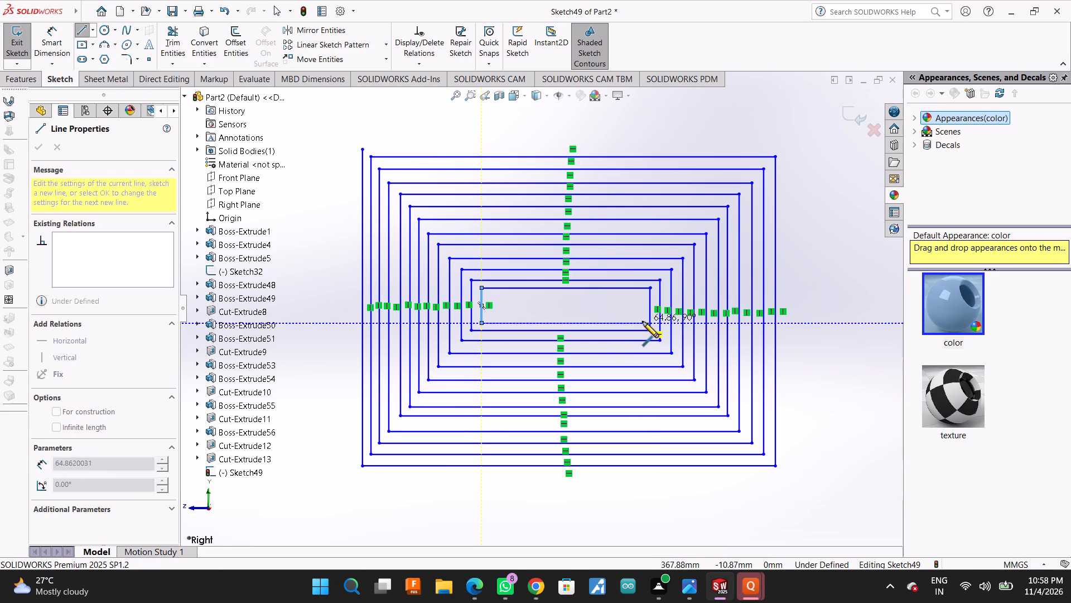
pyautogui.click(643, 323)
pyautogui.click(641, 296)
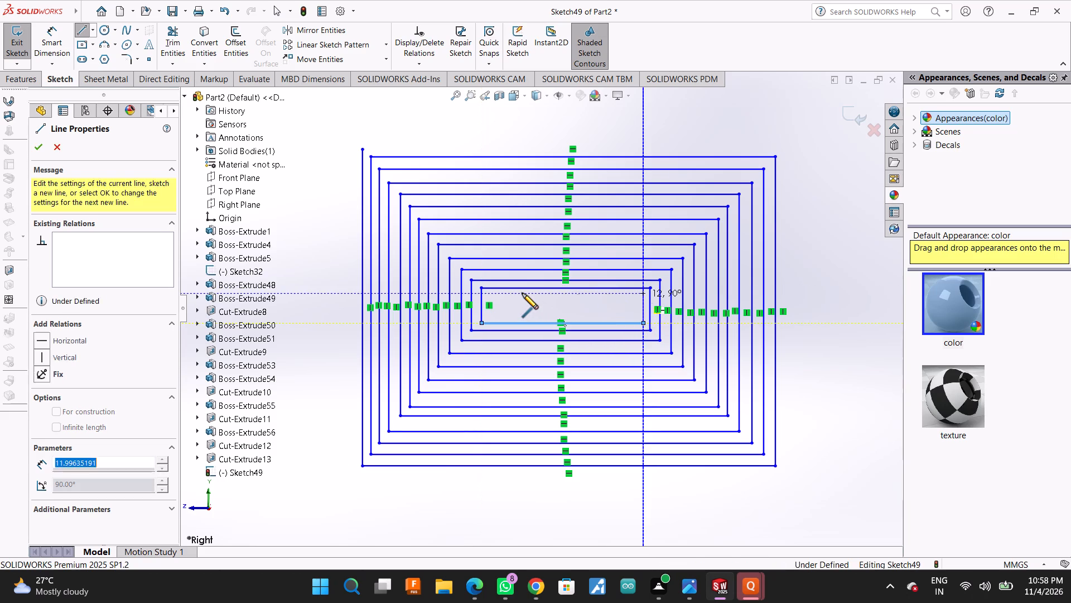
pyautogui.click(491, 295)
pyautogui.click(490, 315)
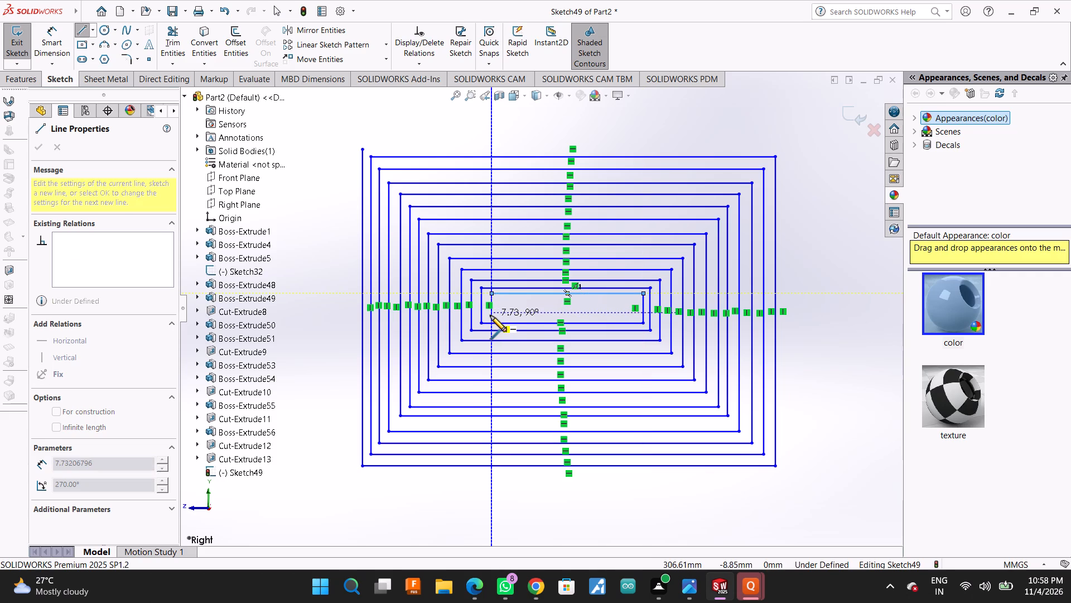
pyautogui.click(619, 313)
pyautogui.click(620, 305)
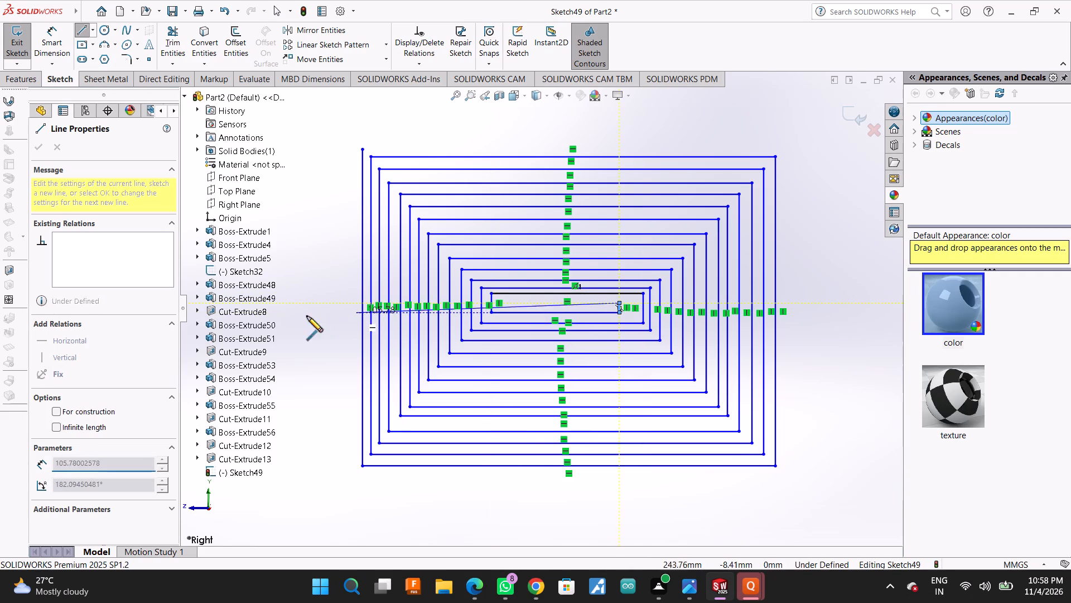
# Trim away all four lines of the spiral's outermost turn with Power trim.
pyautogui.click(172, 50)
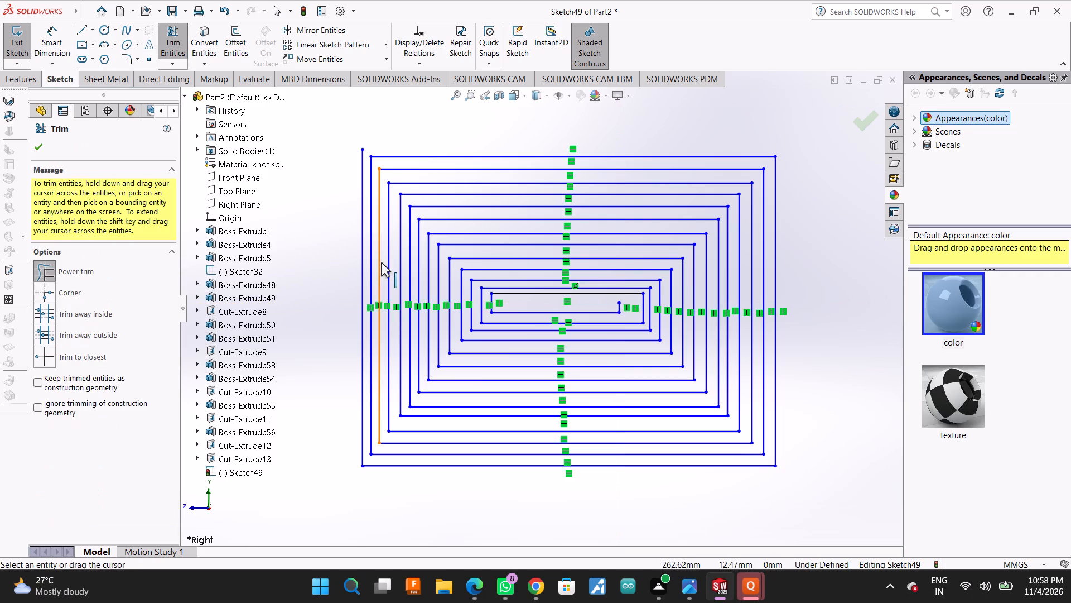
pyautogui.moveTo(349, 228); pyautogui.dragTo(362, 225)
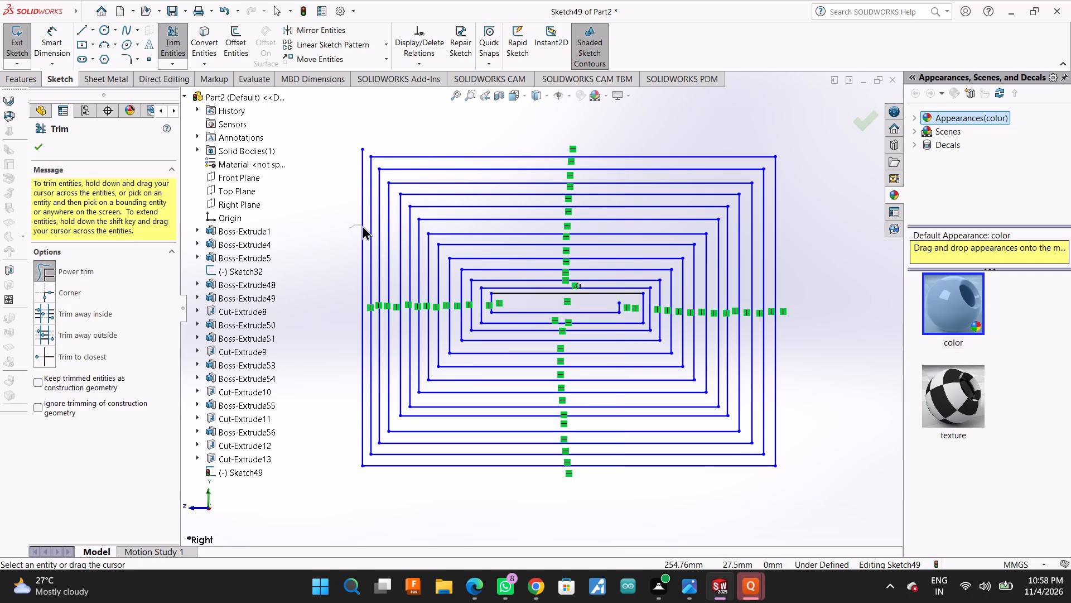
pyautogui.moveTo(362, 225); pyautogui.dragTo(364, 224)
pyautogui.moveTo(380, 475); pyautogui.dragTo(380, 469)
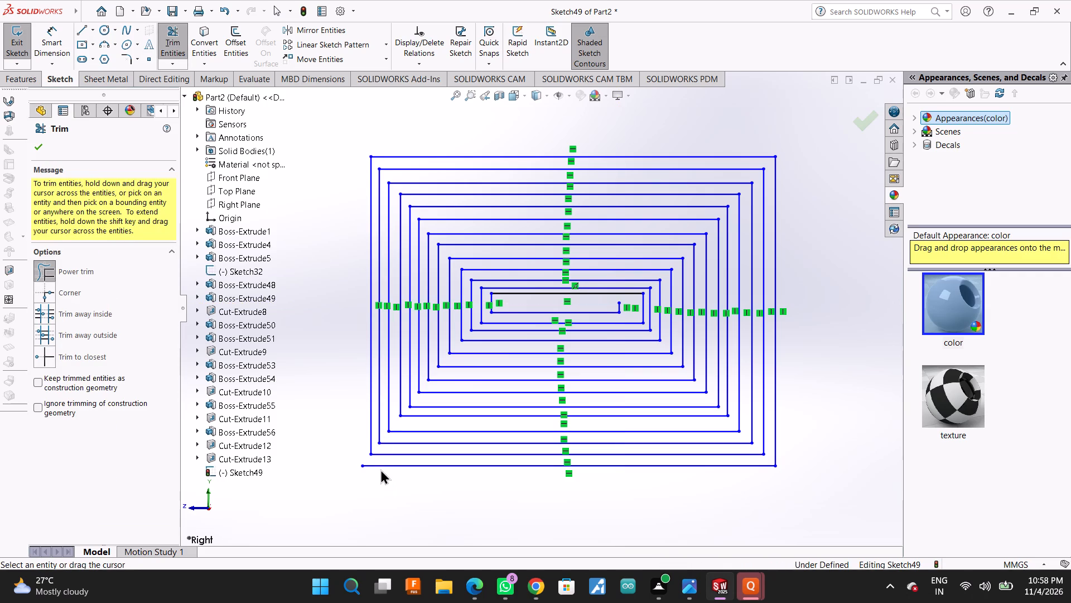
pyautogui.moveTo(380, 469); pyautogui.dragTo(380, 465)
pyautogui.moveTo(804, 419); pyautogui.dragTo(778, 436)
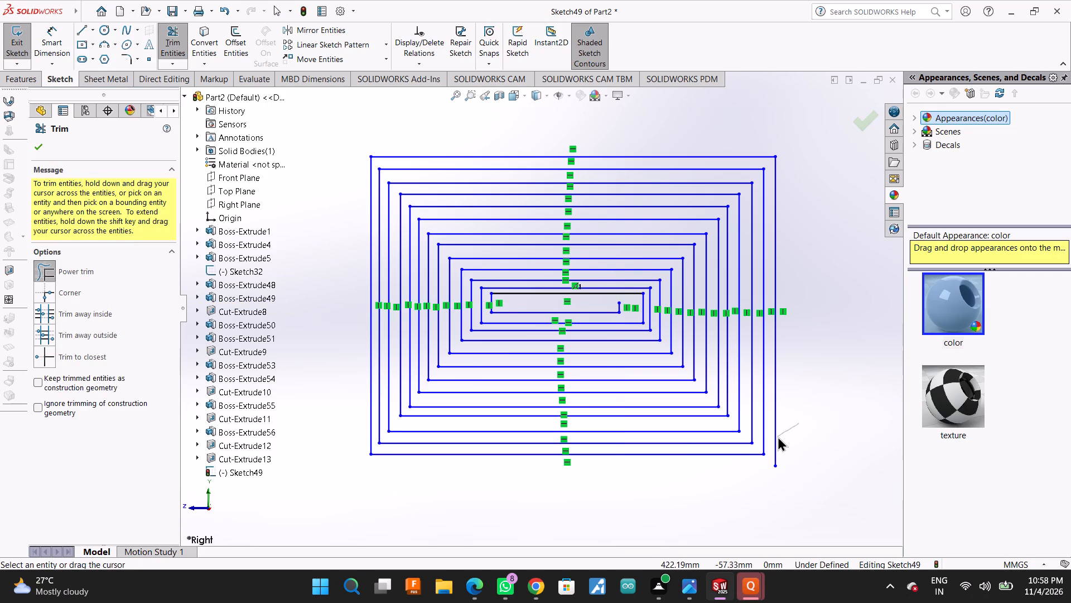
pyautogui.moveTo(778, 436); pyautogui.dragTo(774, 429)
pyautogui.moveTo(767, 117); pyautogui.dragTo(772, 160)
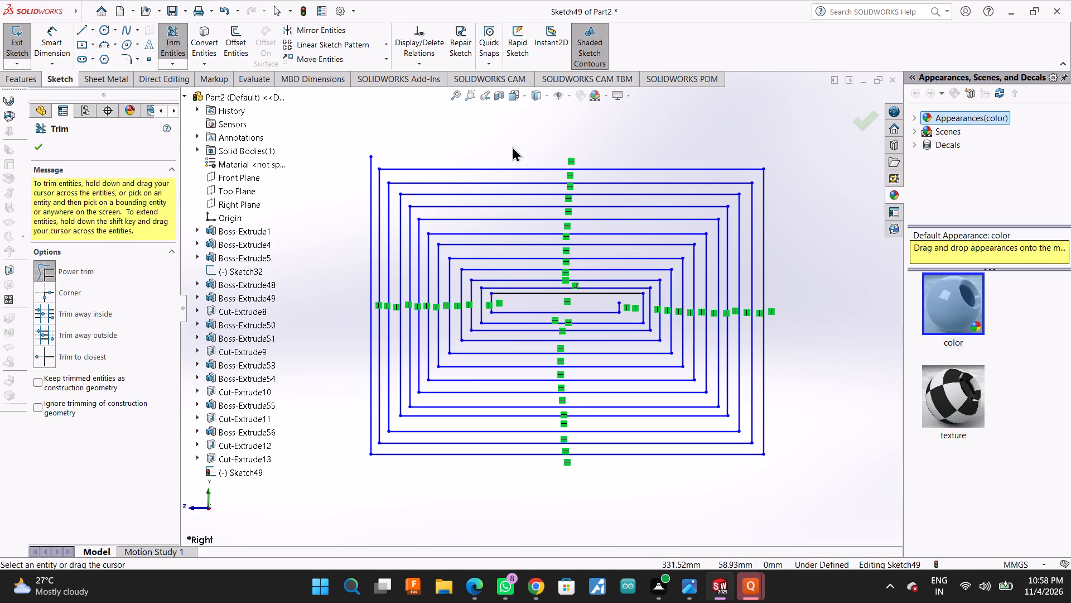
# Trim away the next two outermost turns of the rectangular spiral, including both verticals and both horizontals of each.
pyautogui.moveTo(351, 167); pyautogui.dragTo(374, 157)
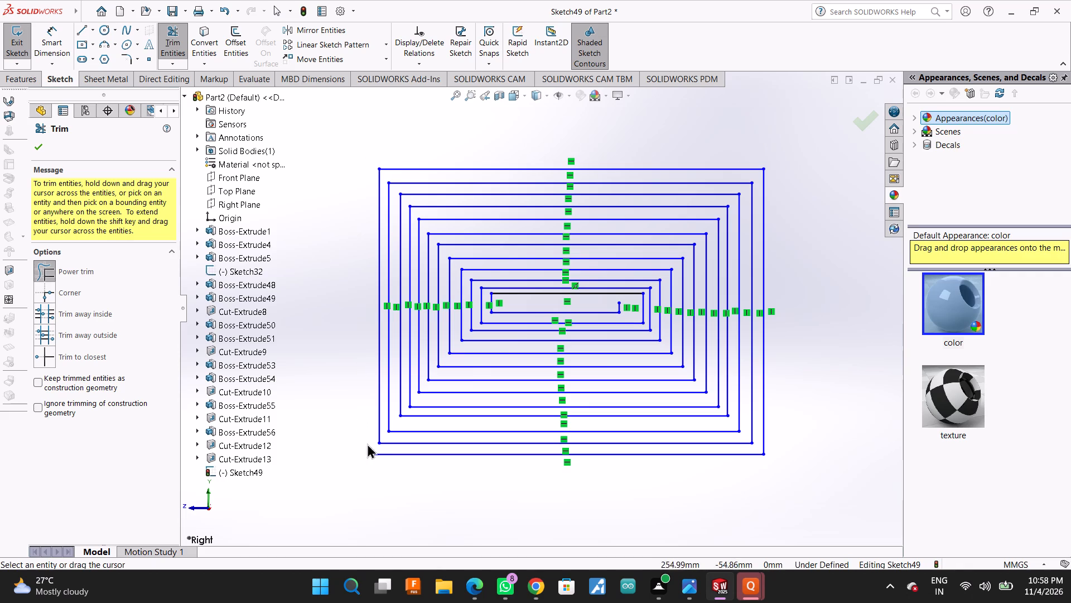
pyautogui.moveTo(382, 473); pyautogui.dragTo(383, 453)
pyautogui.moveTo(787, 401); pyautogui.dragTo(770, 412)
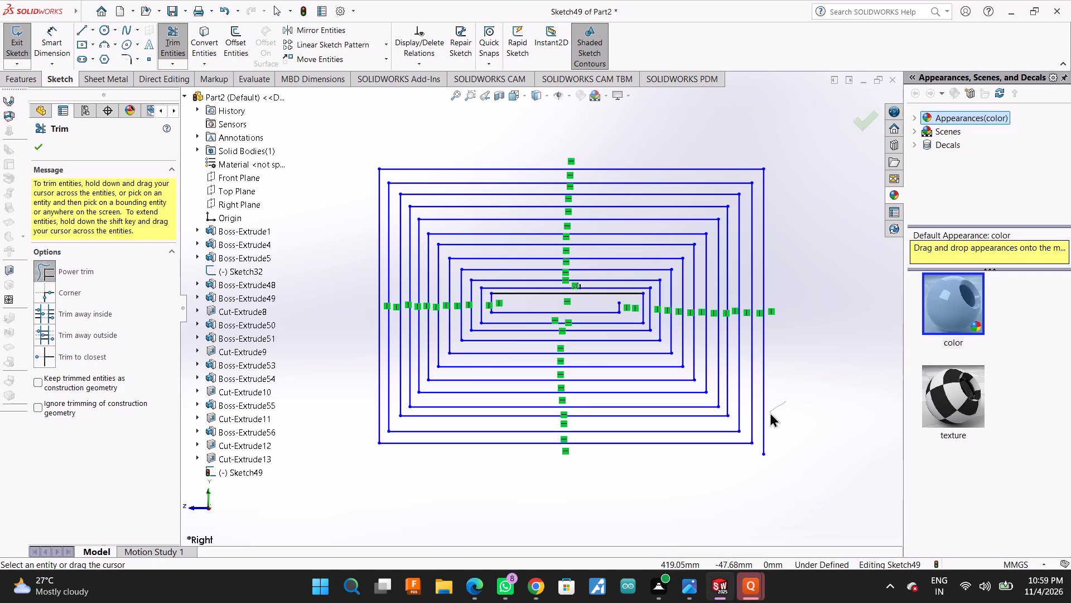
pyautogui.moveTo(770, 412); pyautogui.dragTo(763, 411)
pyautogui.moveTo(743, 143); pyautogui.dragTo(759, 174)
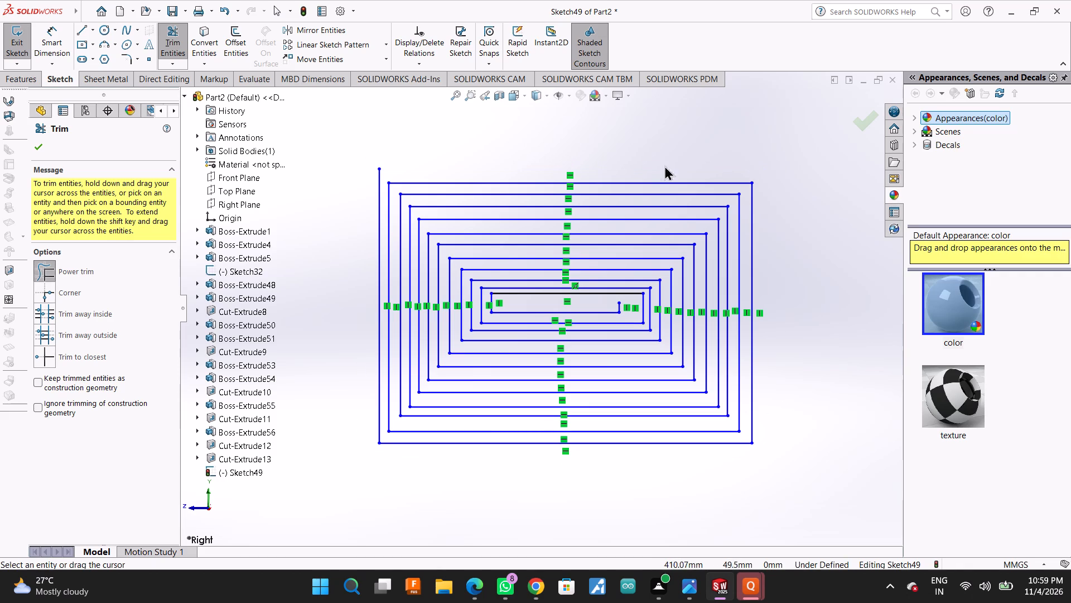
pyautogui.moveTo(365, 179); pyautogui.dragTo(381, 173)
pyautogui.moveTo(410, 455); pyautogui.dragTo(412, 442)
pyautogui.moveTo(782, 409); pyautogui.dragTo(746, 427)
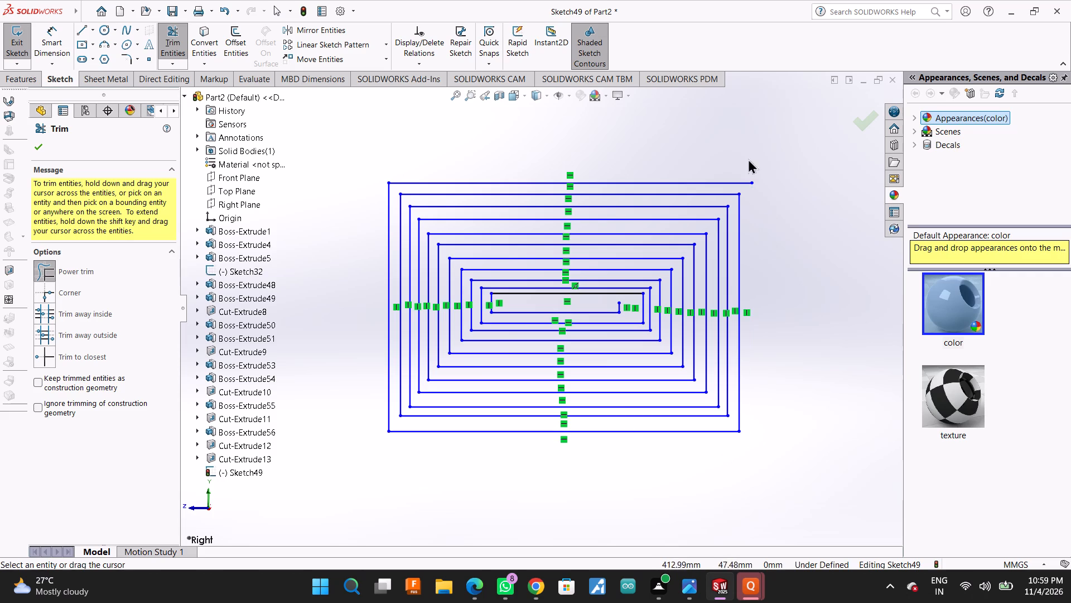
pyautogui.moveTo(740, 145); pyautogui.dragTo(747, 193)
# Trim away two more complete outer turns of the remaining rectangular spiral.
pyautogui.moveTo(340, 192); pyautogui.dragTo(391, 183)
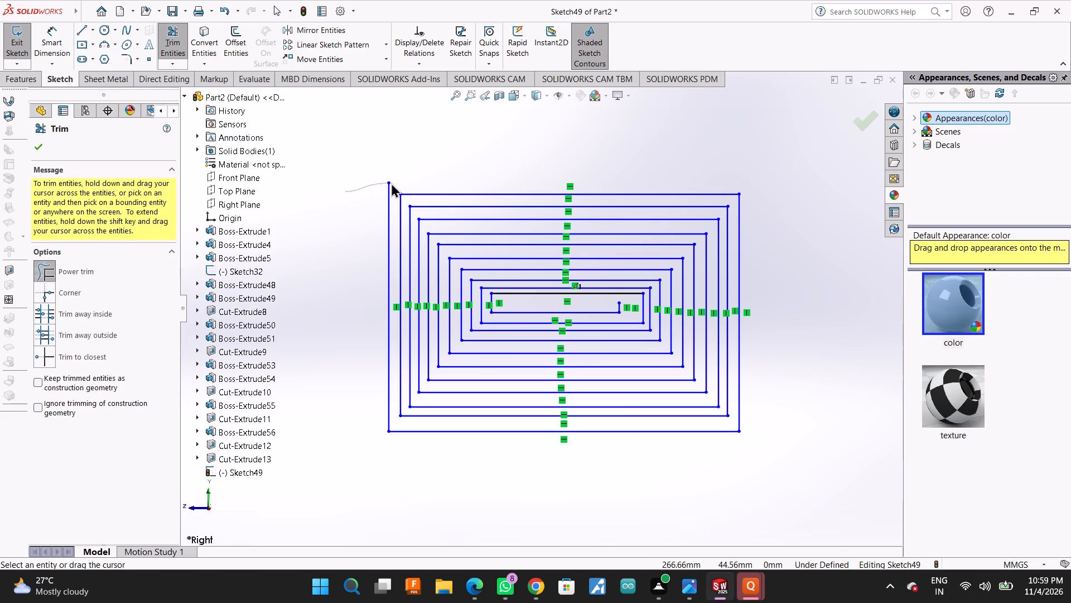
pyautogui.moveTo(391, 183); pyautogui.dragTo(400, 180)
pyautogui.moveTo(397, 180); pyautogui.dragTo(380, 188)
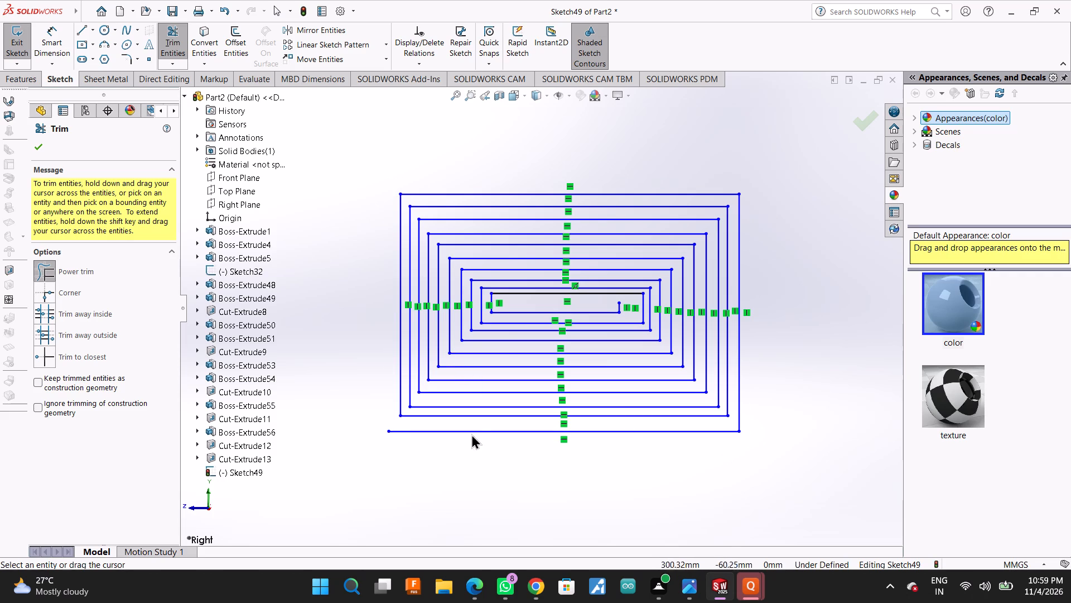
pyautogui.moveTo(395, 472); pyautogui.dragTo(399, 427)
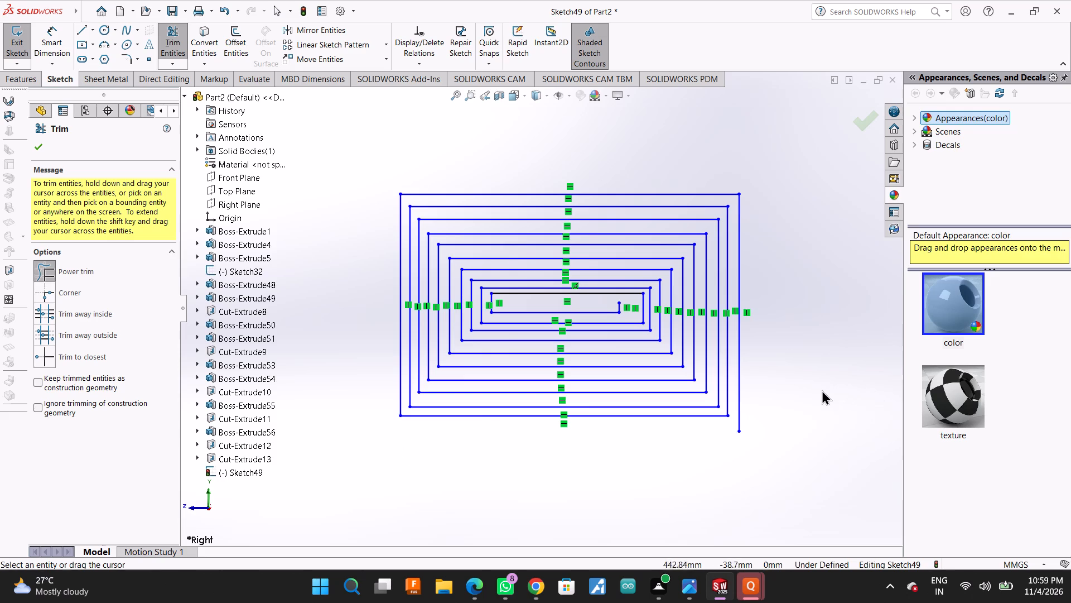
pyautogui.moveTo(757, 400); pyautogui.dragTo(734, 420)
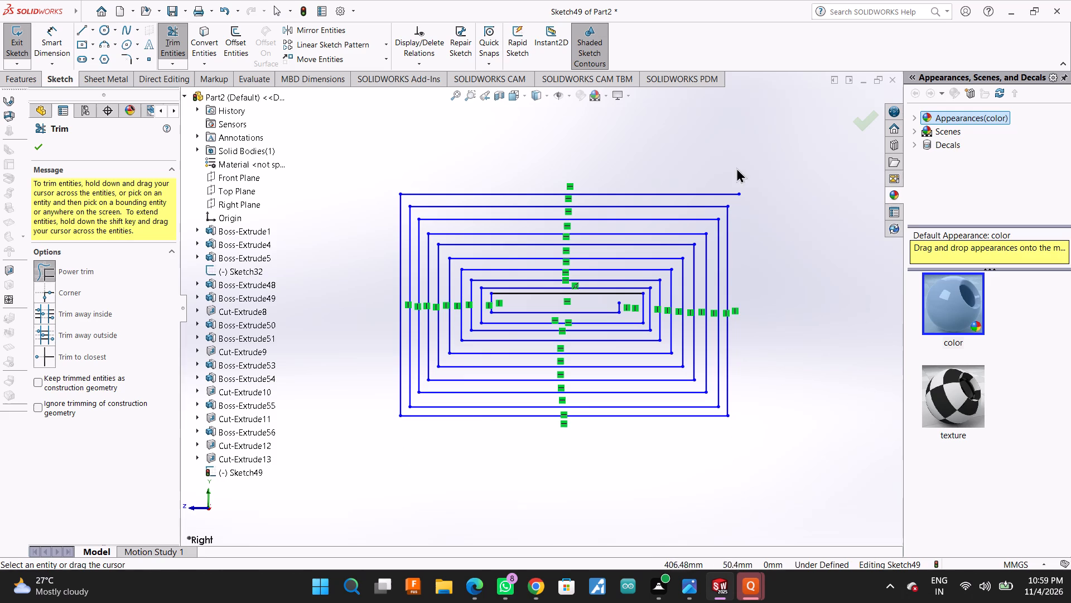
pyautogui.moveTo(735, 168); pyautogui.dragTo(740, 206)
pyautogui.moveTo(383, 205); pyautogui.dragTo(404, 190)
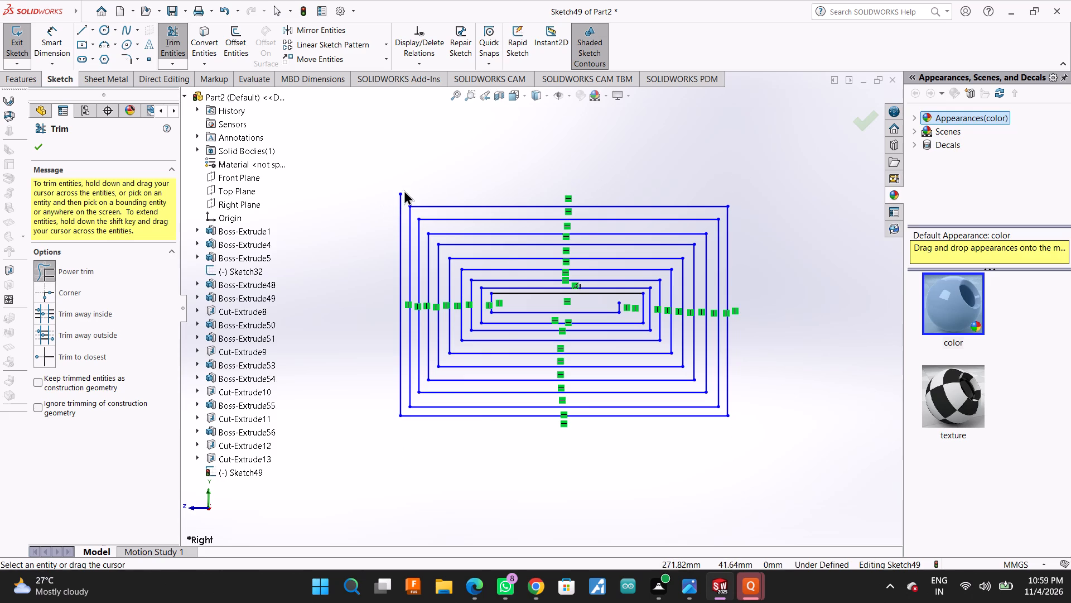
pyautogui.moveTo(416, 184); pyautogui.dragTo(397, 205)
pyautogui.moveTo(410, 430); pyautogui.dragTo(409, 416)
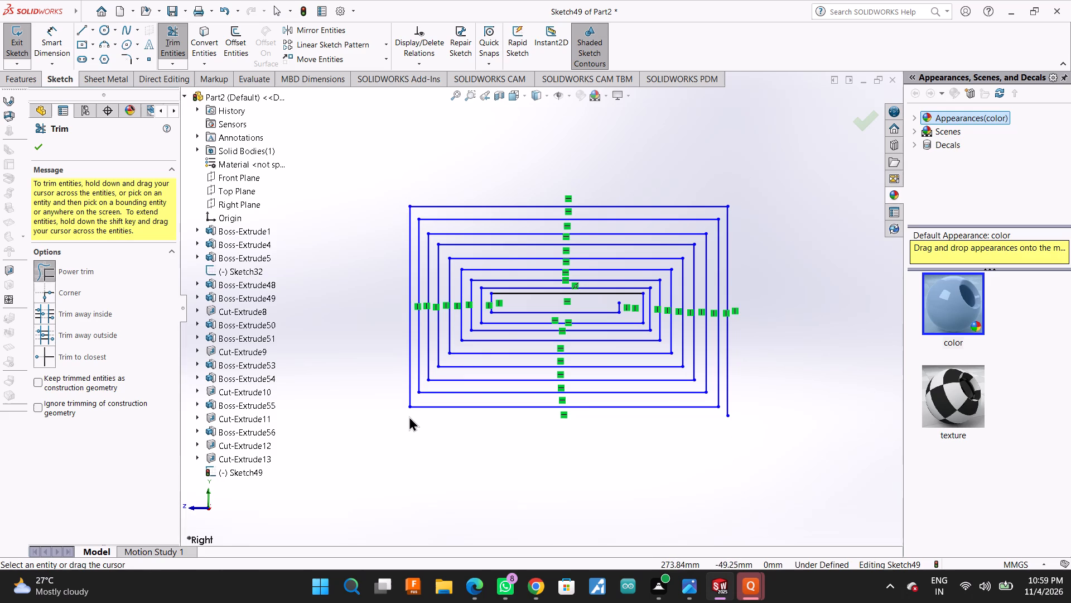
pyautogui.moveTo(409, 416); pyautogui.dragTo(409, 407)
pyautogui.moveTo(763, 369); pyautogui.dragTo(727, 377)
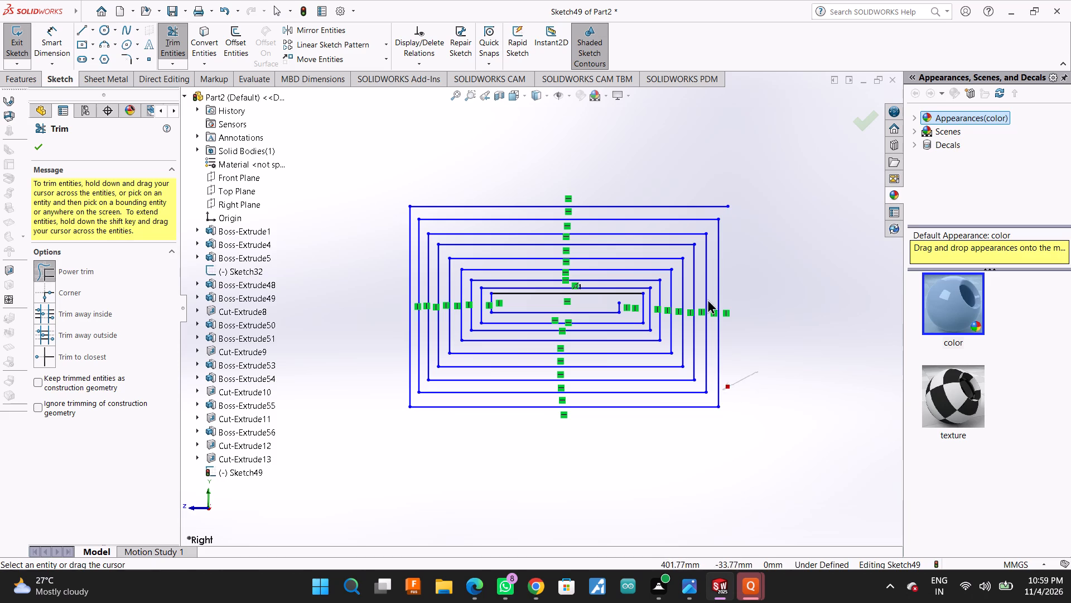
pyautogui.moveTo(708, 180); pyautogui.dragTo(711, 187)
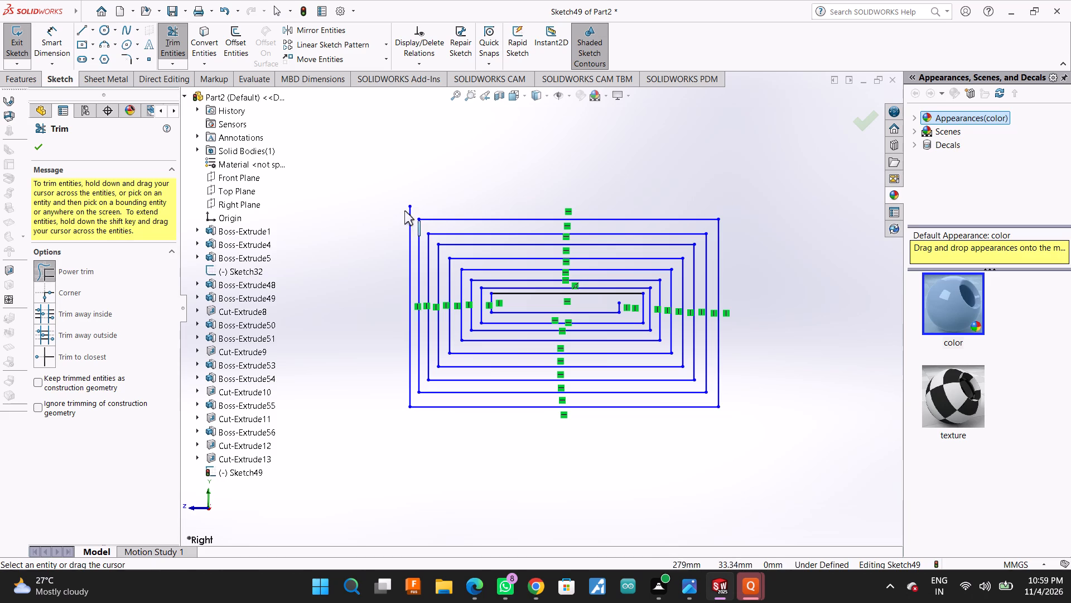
# Trim away the two outermost turns of the remaining rectangular spiral, removing both verticals and both horizontals of each.
pyautogui.moveTo(395, 212); pyautogui.dragTo(414, 208)
pyautogui.moveTo(426, 432); pyautogui.dragTo(429, 403)
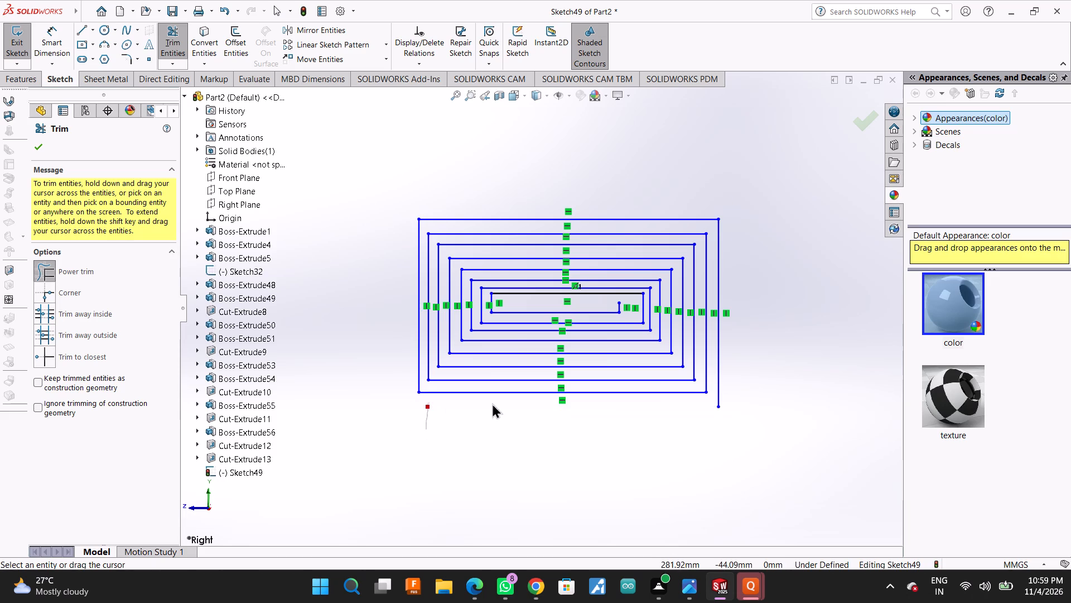
pyautogui.moveTo(755, 335); pyautogui.dragTo(730, 310)
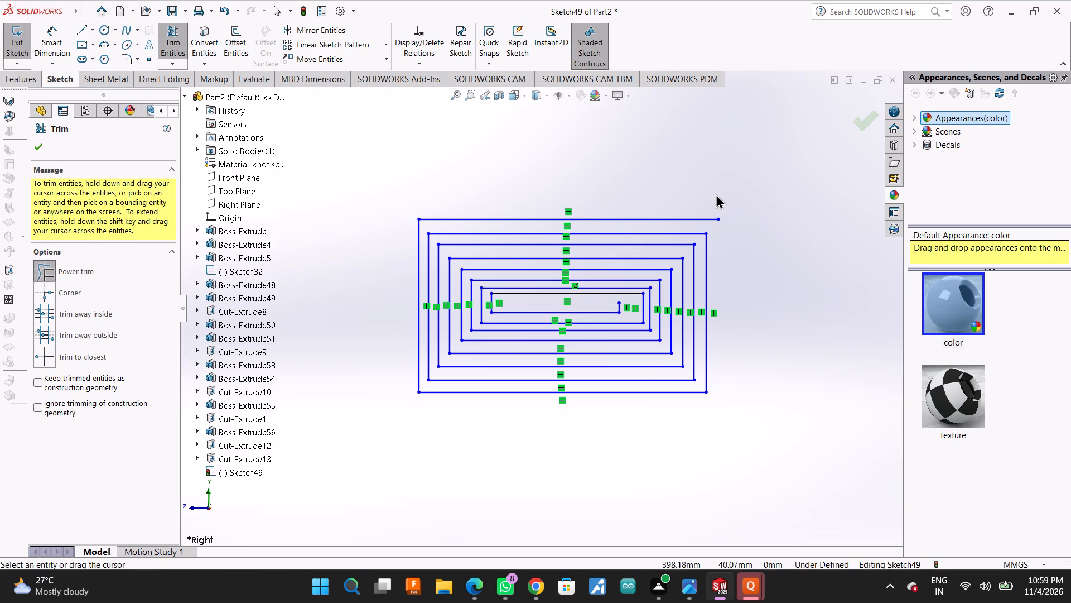
pyautogui.moveTo(716, 194); pyautogui.dragTo(716, 230)
pyautogui.moveTo(378, 234); pyautogui.dragTo(435, 214)
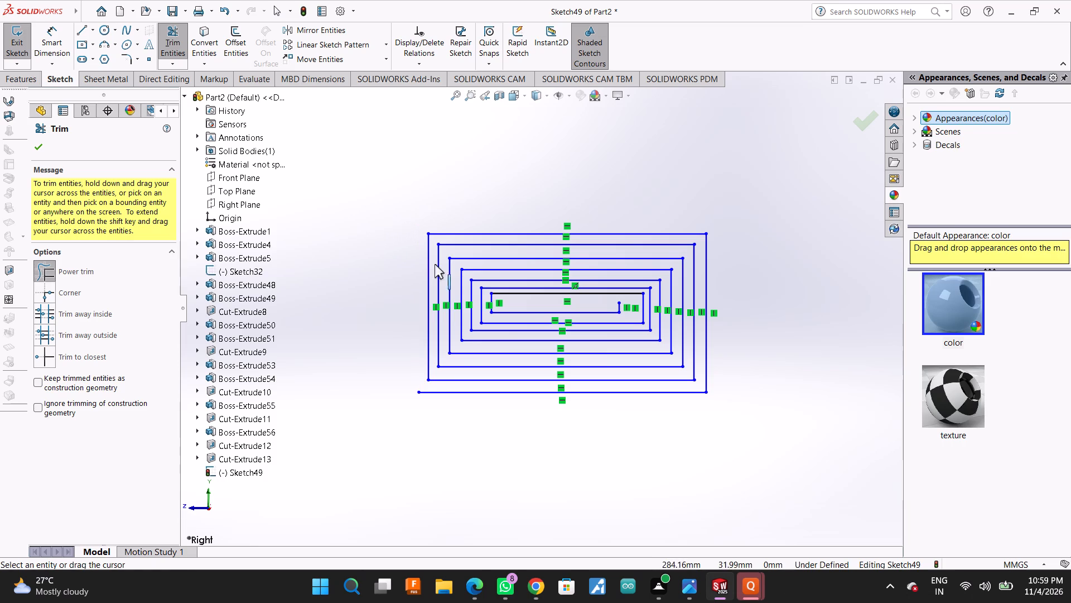
pyautogui.moveTo(420, 435); pyautogui.dragTo(426, 390)
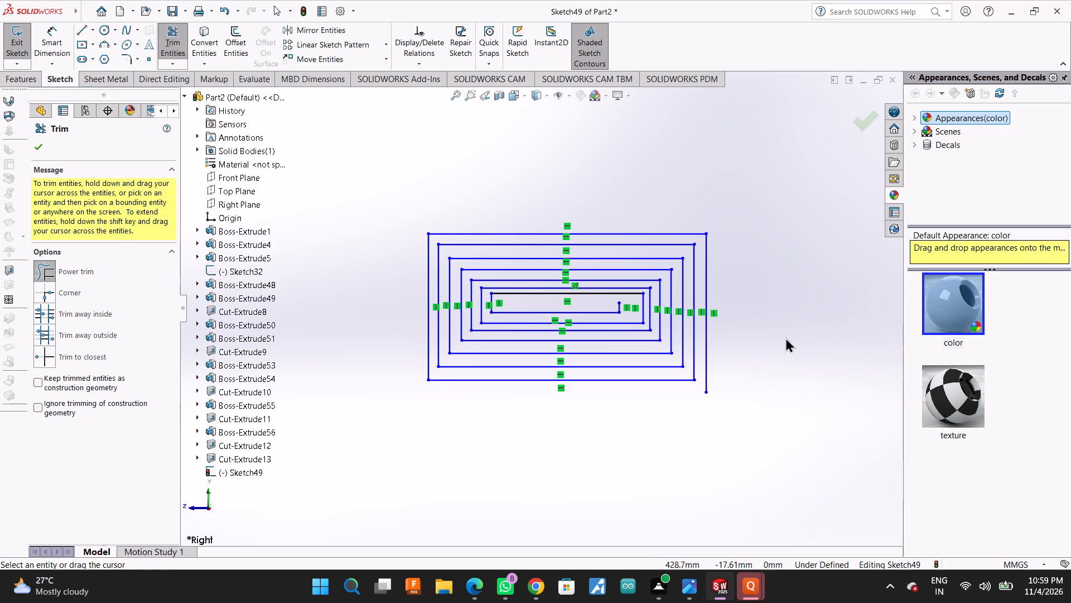
pyautogui.moveTo(729, 347); pyautogui.dragTo(705, 362)
pyautogui.moveTo(682, 192); pyautogui.dragTo(705, 230)
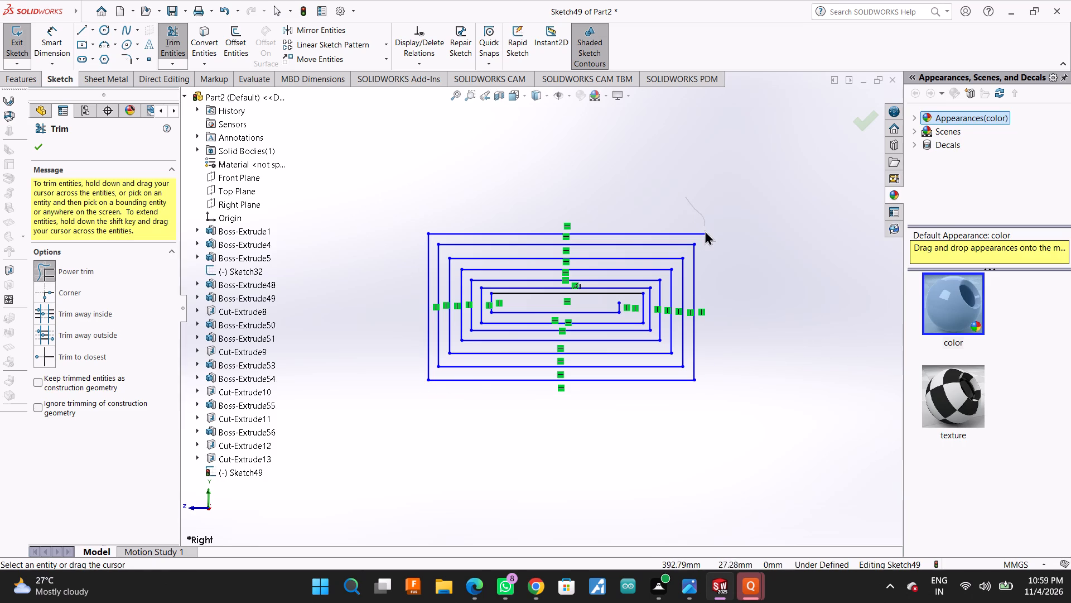
pyautogui.moveTo(705, 230); pyautogui.dragTo(705, 241)
# Trim away the next outermost turn of the spiral line by line, undoing any cut that also removes an inner vertical.
pyautogui.moveTo(401, 249); pyautogui.dragTo(430, 235)
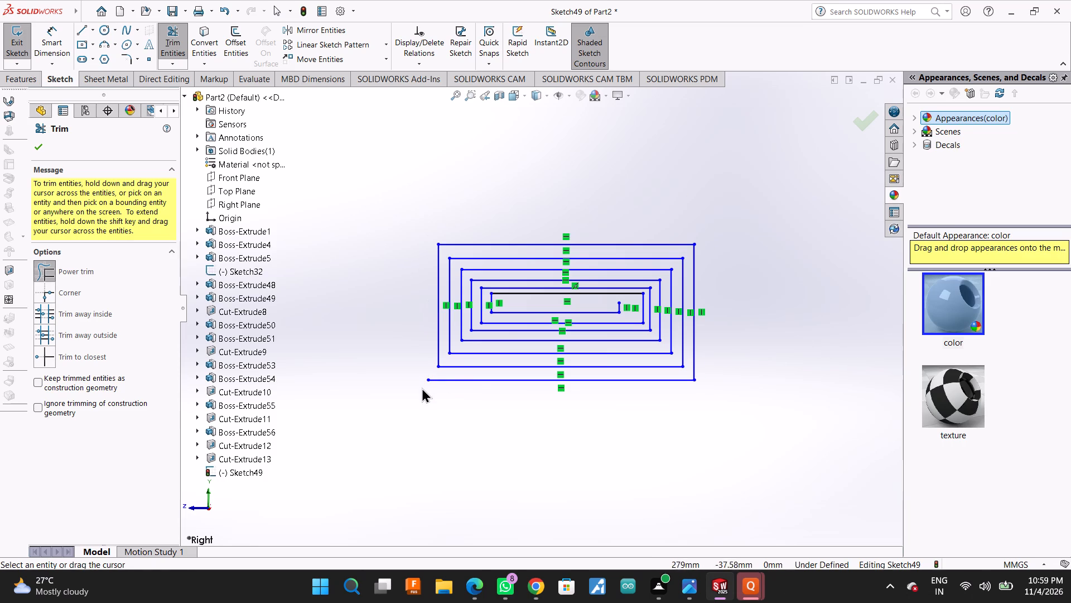
pyautogui.moveTo(429, 400); pyautogui.dragTo(441, 372)
pyautogui.moveTo(710, 324); pyautogui.dragTo(680, 336)
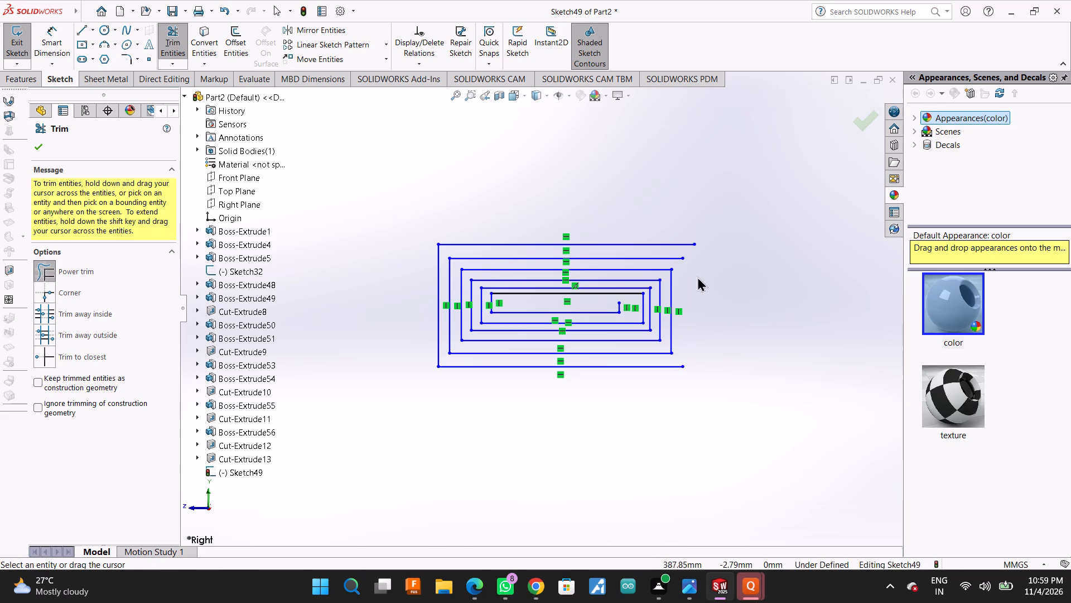
pyautogui.hotkey('ctrl', 'z')
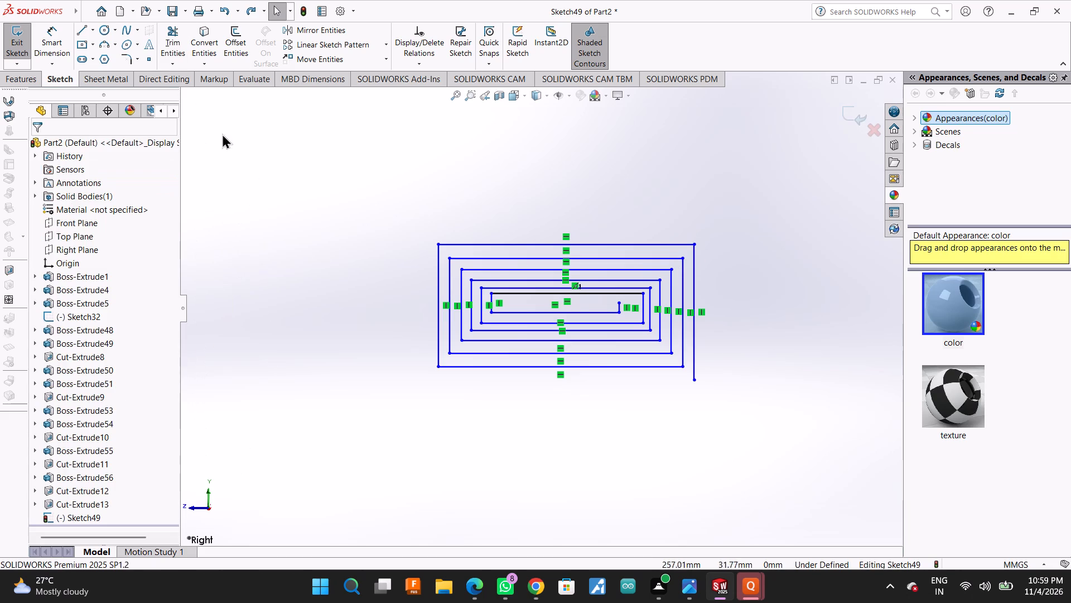
pyautogui.click(184, 28)
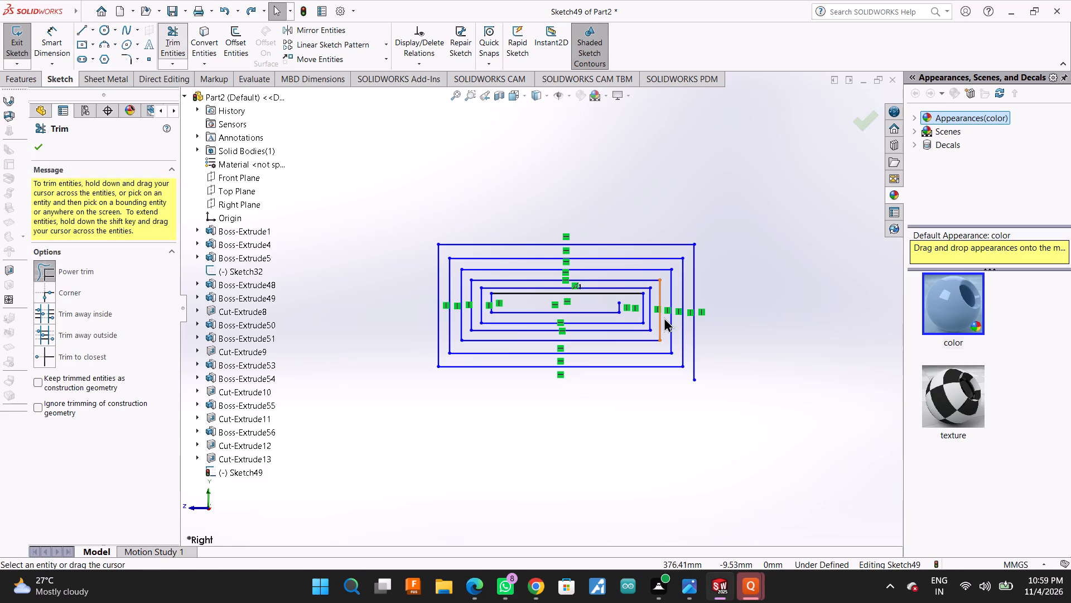
pyautogui.moveTo(706, 319); pyautogui.dragTo(692, 326)
pyautogui.moveTo(682, 230); pyautogui.dragTo(694, 267)
# Trim away two more complete outer turns of the spiral with Power trim.
pyautogui.moveTo(424, 258); pyautogui.dragTo(441, 252)
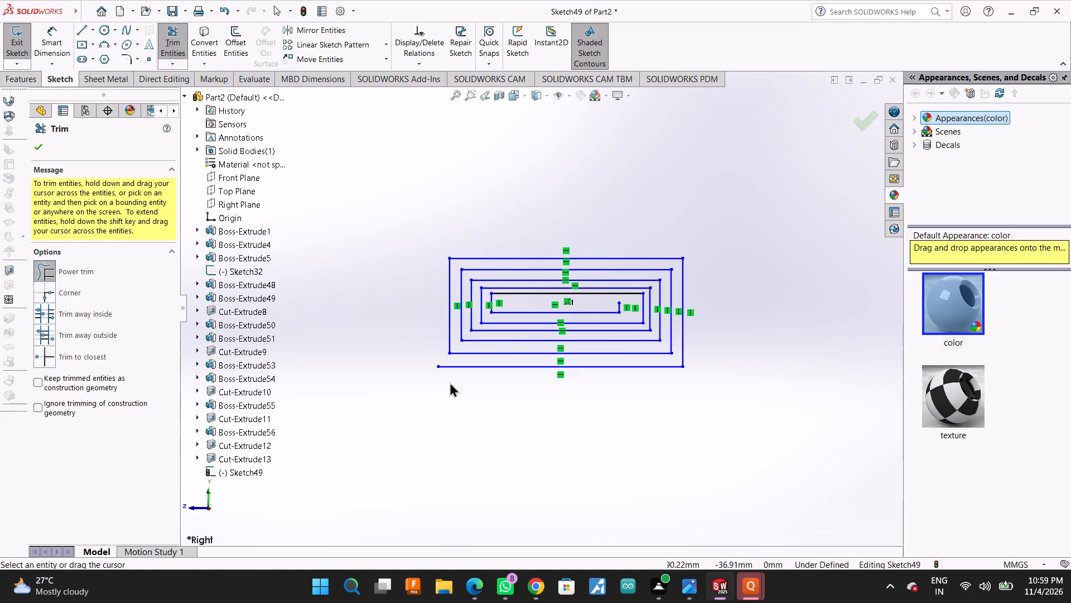
pyautogui.moveTo(450, 379); pyautogui.dragTo(454, 365)
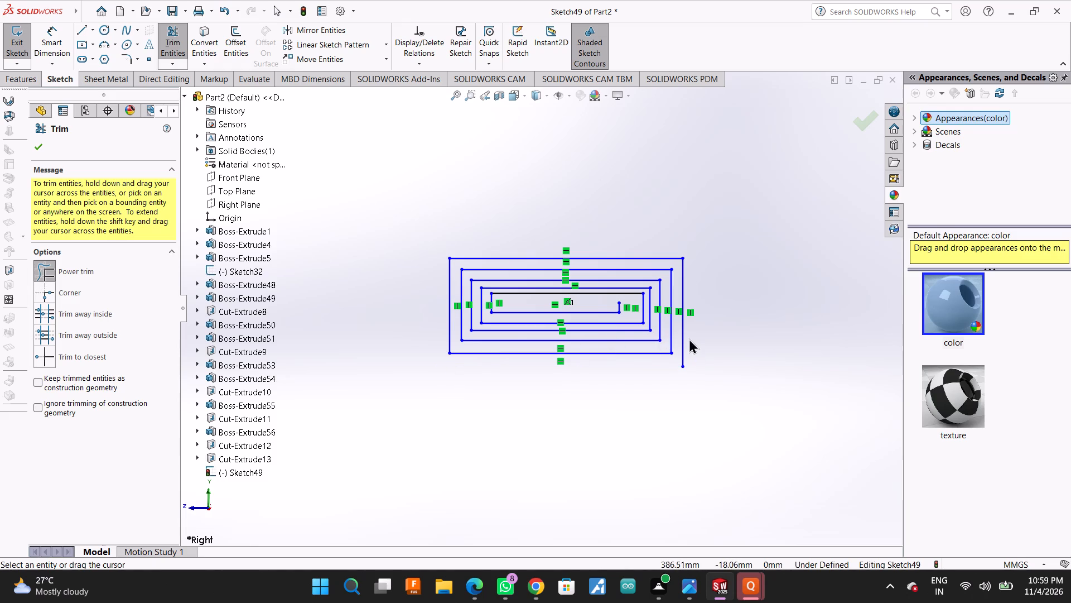
pyautogui.moveTo(689, 338); pyautogui.dragTo(674, 341)
pyautogui.moveTo(673, 251); pyautogui.dragTo(679, 279)
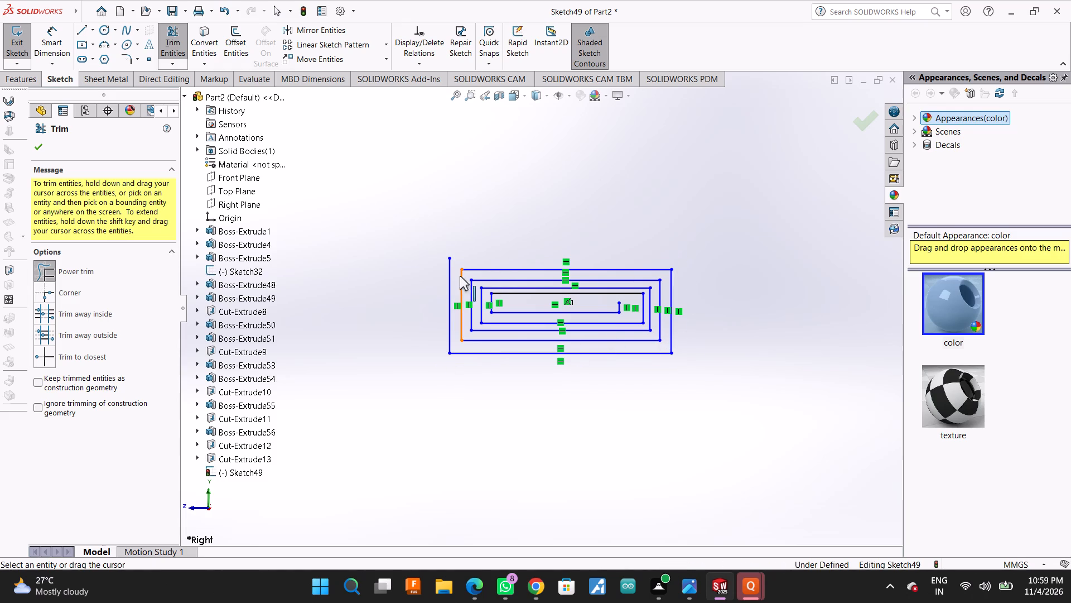
pyautogui.moveTo(438, 281); pyautogui.dragTo(452, 276)
pyautogui.moveTo(448, 385); pyautogui.dragTo(461, 344)
pyautogui.moveTo(683, 287); pyautogui.dragTo(669, 298)
pyautogui.moveTo(669, 252); pyautogui.dragTo(669, 267)
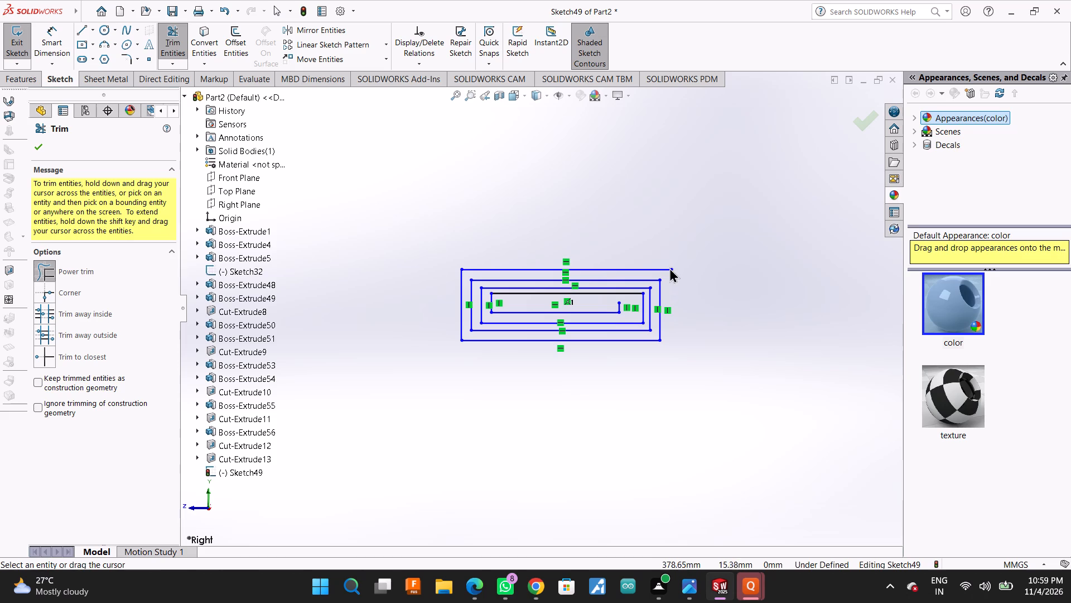
pyautogui.moveTo(669, 267); pyautogui.dragTo(670, 280)
# Trim away the next two outer turns, leaving only the innermost lines of the spiral.
pyautogui.moveTo(433, 293); pyautogui.dragTo(464, 290)
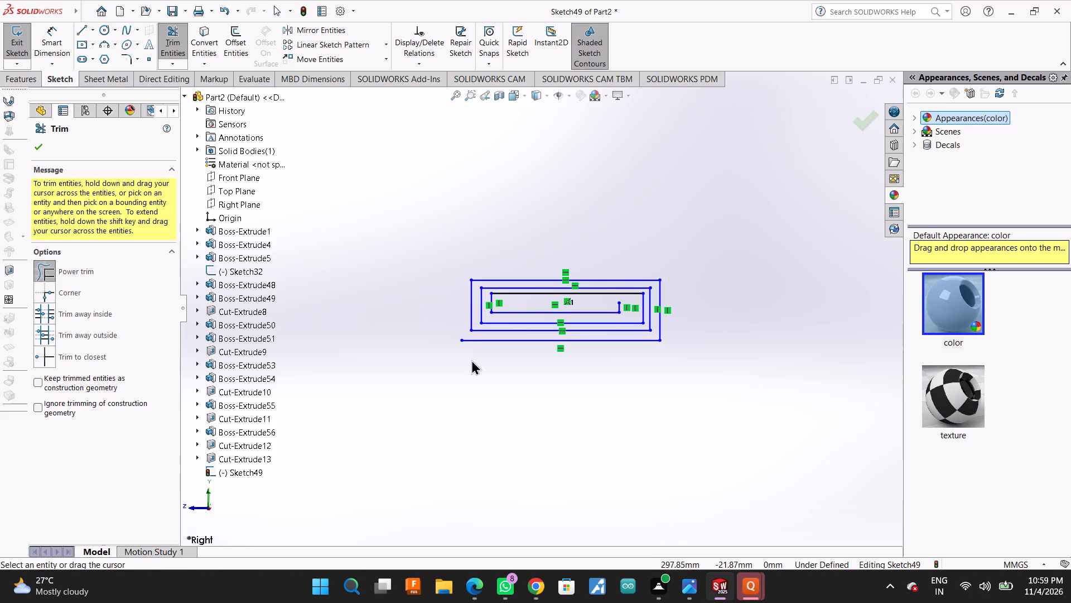
pyautogui.moveTo(472, 360); pyautogui.dragTo(484, 337)
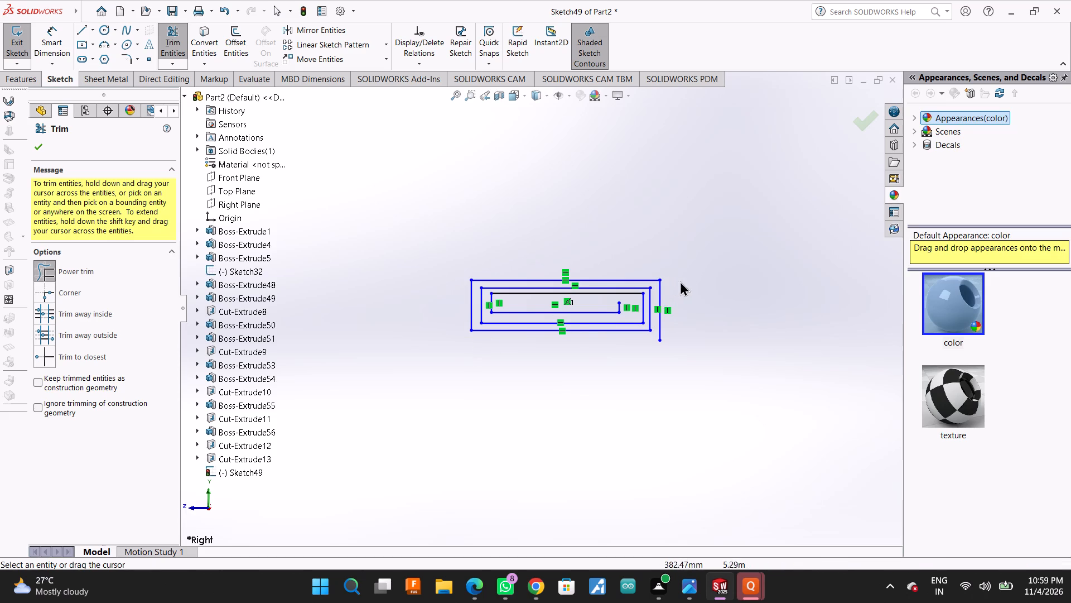
pyautogui.moveTo(680, 281); pyautogui.dragTo(657, 296)
pyautogui.moveTo(655, 261); pyautogui.dragTo(654, 287)
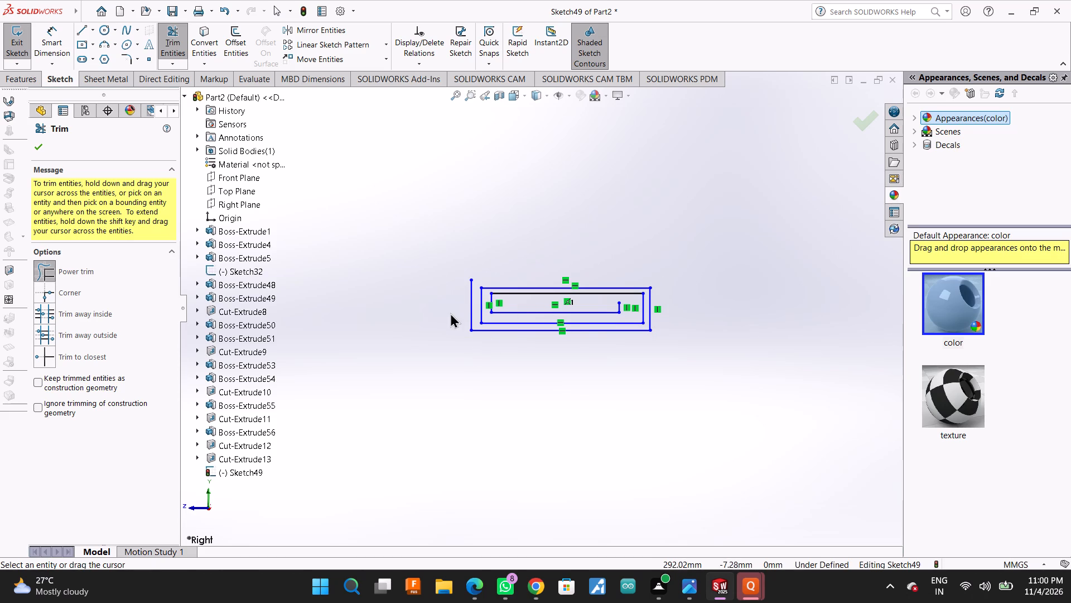
pyautogui.moveTo(452, 311); pyautogui.dragTo(472, 304)
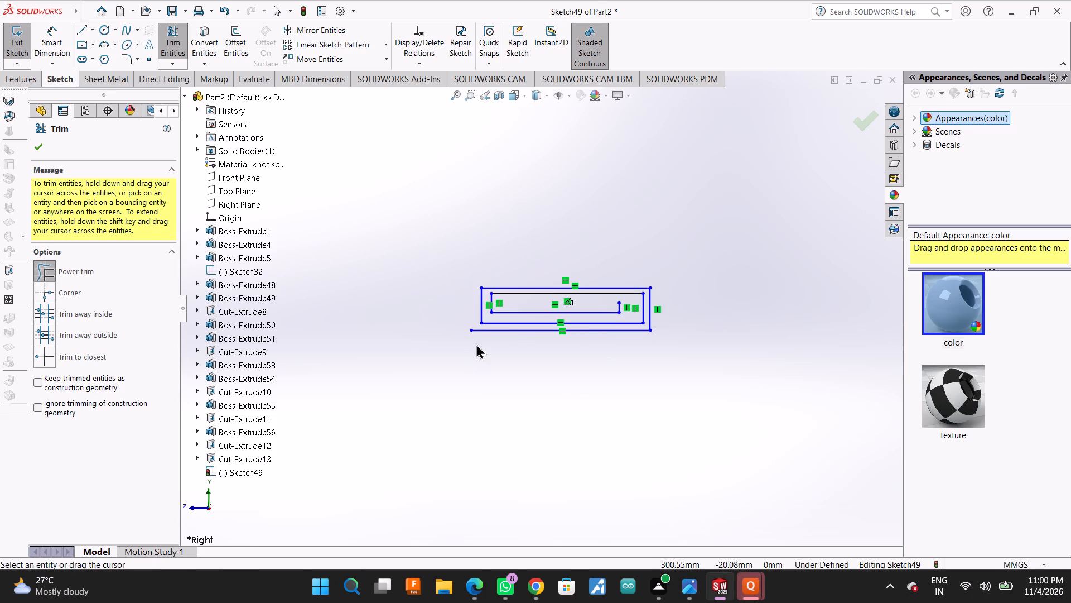
pyautogui.moveTo(476, 343); pyautogui.dragTo(480, 327)
pyautogui.scroll(-3, 645, 298)
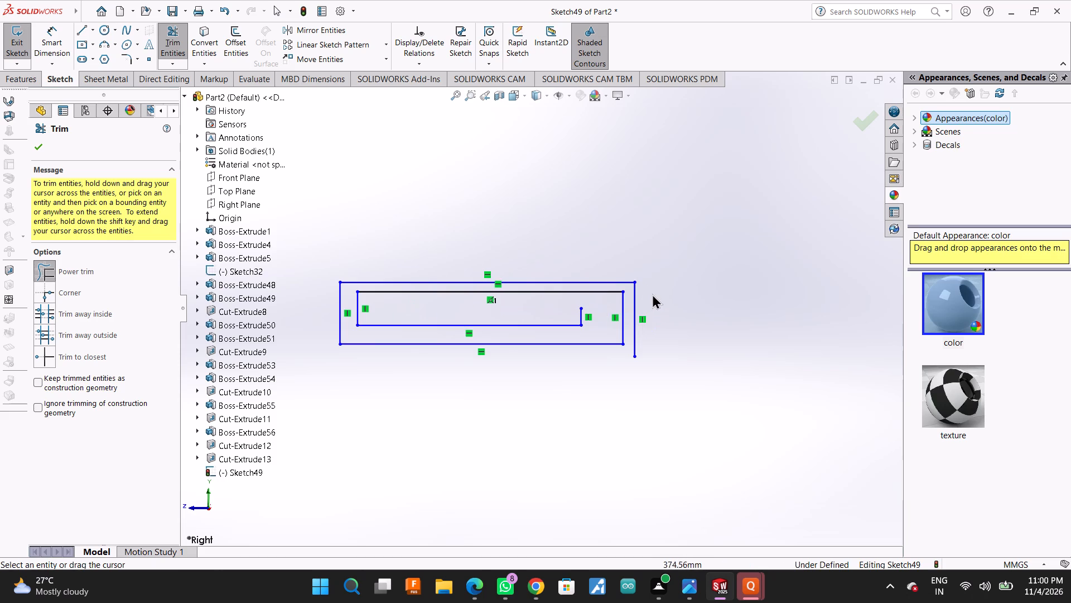
pyautogui.moveTo(652, 294); pyautogui.dragTo(641, 298)
pyautogui.moveTo(629, 244); pyautogui.dragTo(631, 285)
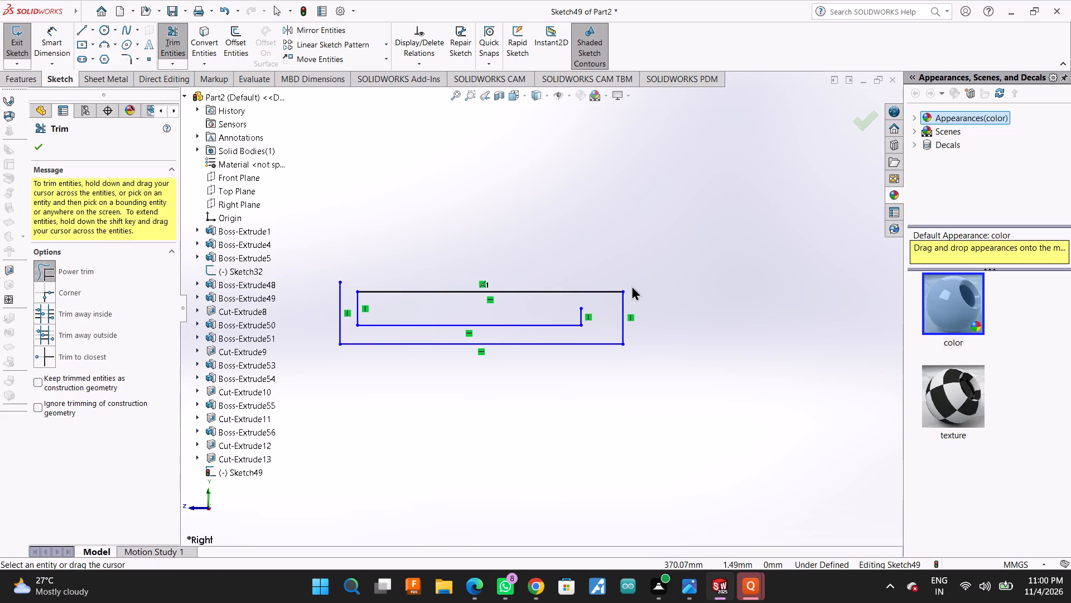
# Trim away all remaining inner lines of the spiral, including the short vertical end, to empty the sketch.
pyautogui.moveTo(312, 306); pyautogui.dragTo(340, 307)
pyautogui.moveTo(368, 378); pyautogui.dragTo(370, 341)
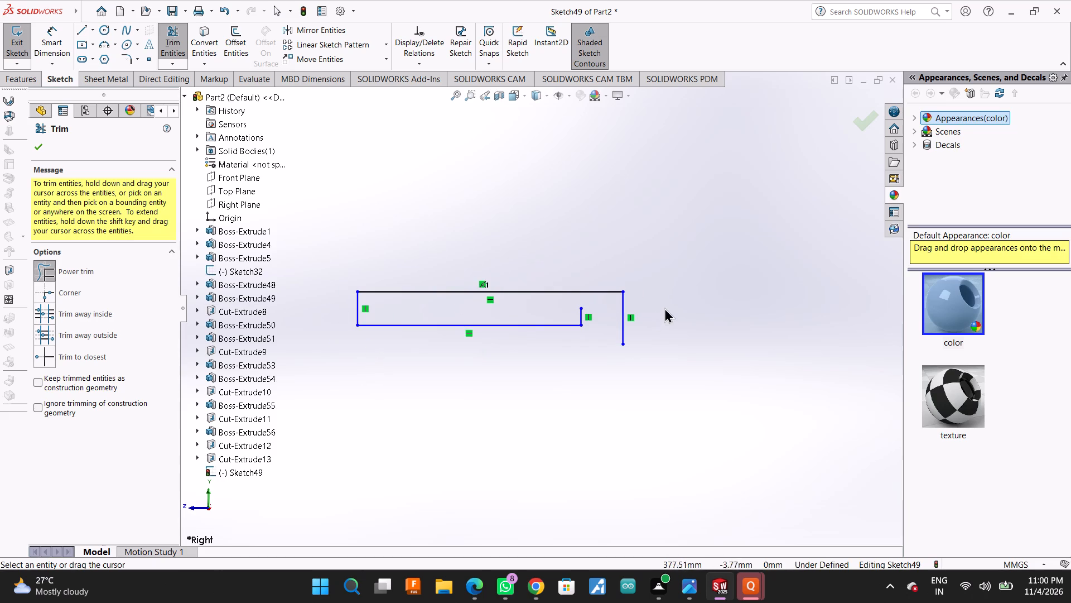
pyautogui.moveTo(664, 294); pyautogui.dragTo(606, 331)
pyautogui.moveTo(600, 265); pyautogui.dragTo(597, 320)
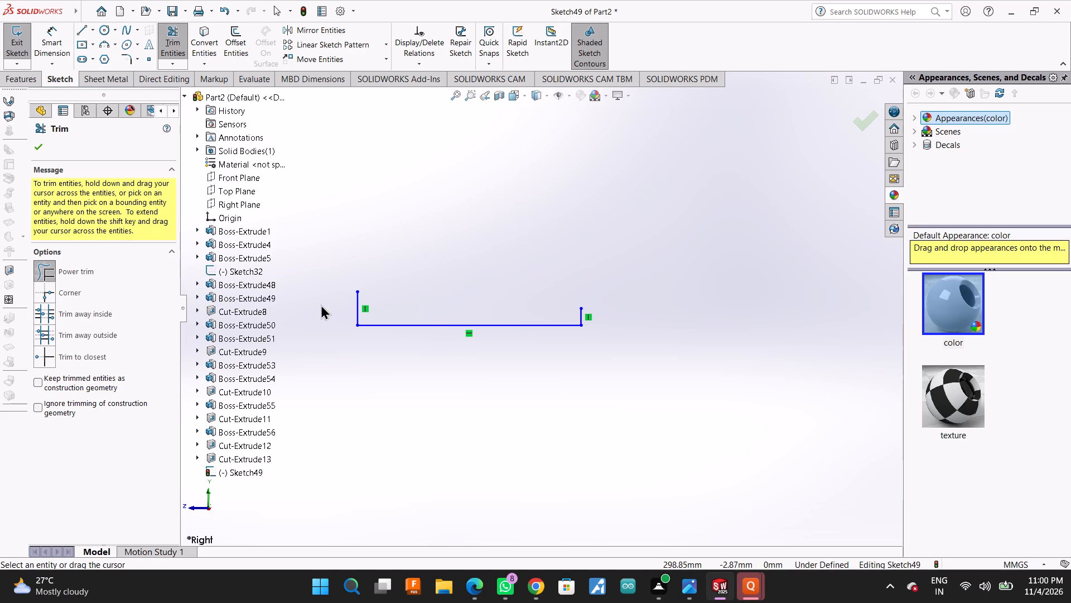
pyautogui.moveTo(331, 303); pyautogui.dragTo(367, 300)
pyautogui.moveTo(402, 355); pyautogui.dragTo(412, 312)
pyautogui.moveTo(504, 322); pyautogui.dragTo(546, 315)
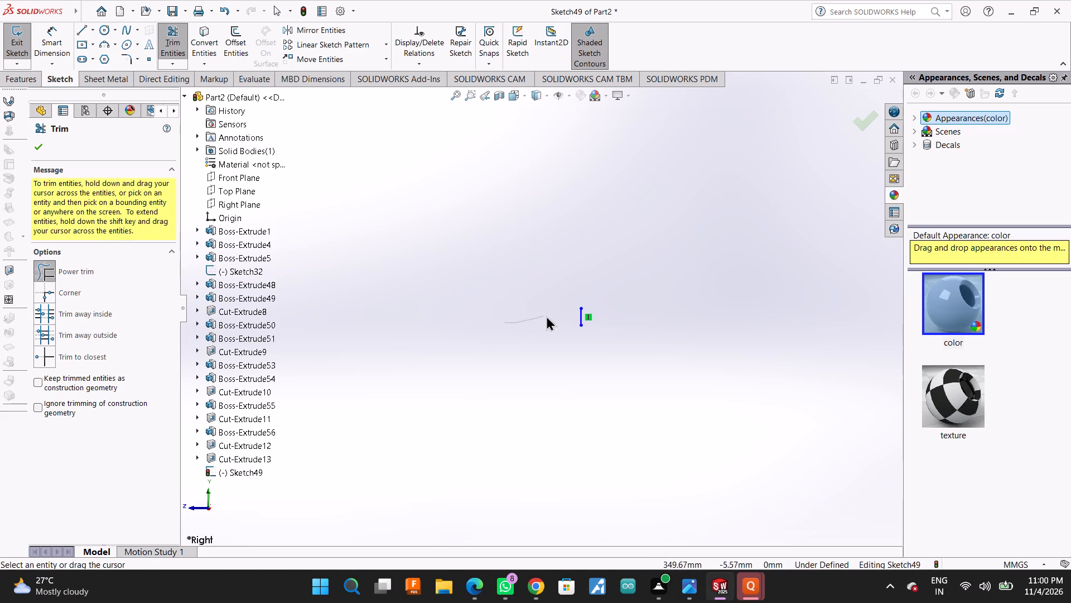
pyautogui.moveTo(546, 315); pyautogui.dragTo(599, 318)
pyautogui.click(40, 142)
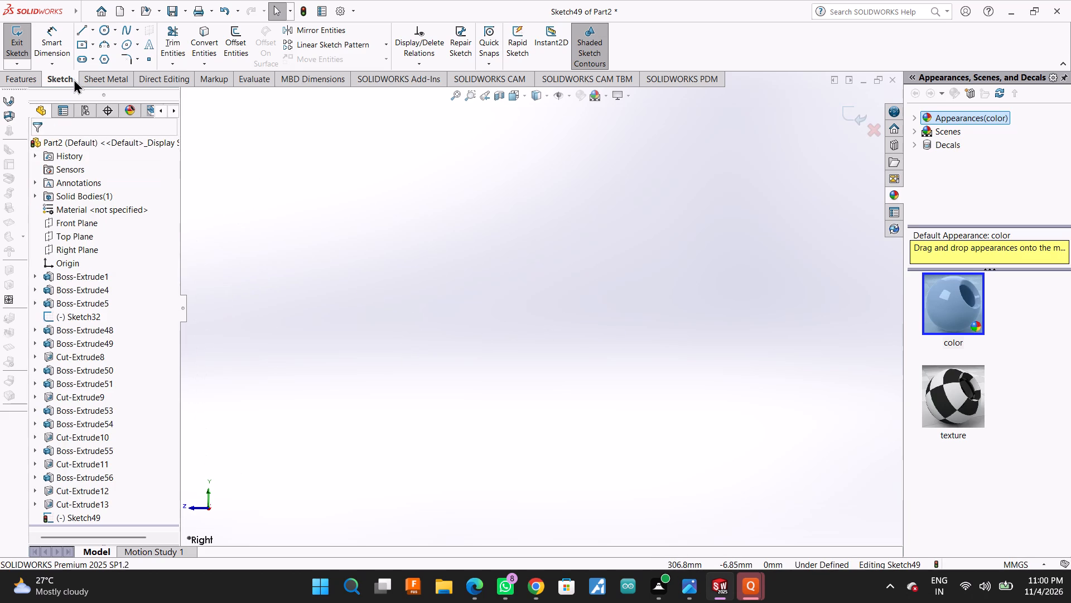
# Draw a new spiral's first turn with lines: left vertical, bottom about 145 mm, right vertical about 70 mm, and top stopping short of the start.
pyautogui.click(81, 31)
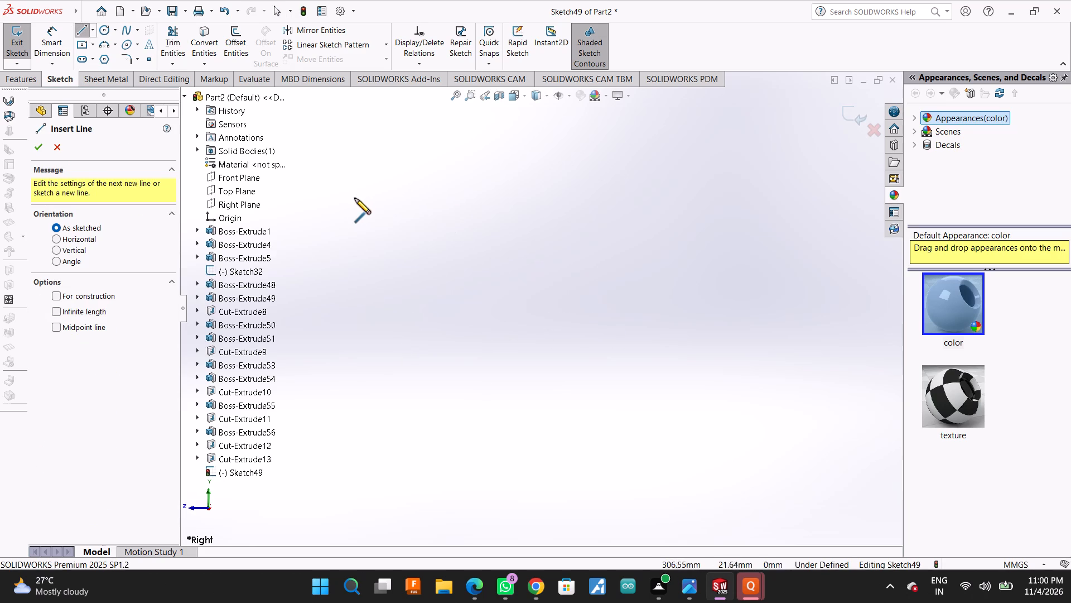
pyautogui.click(353, 208)
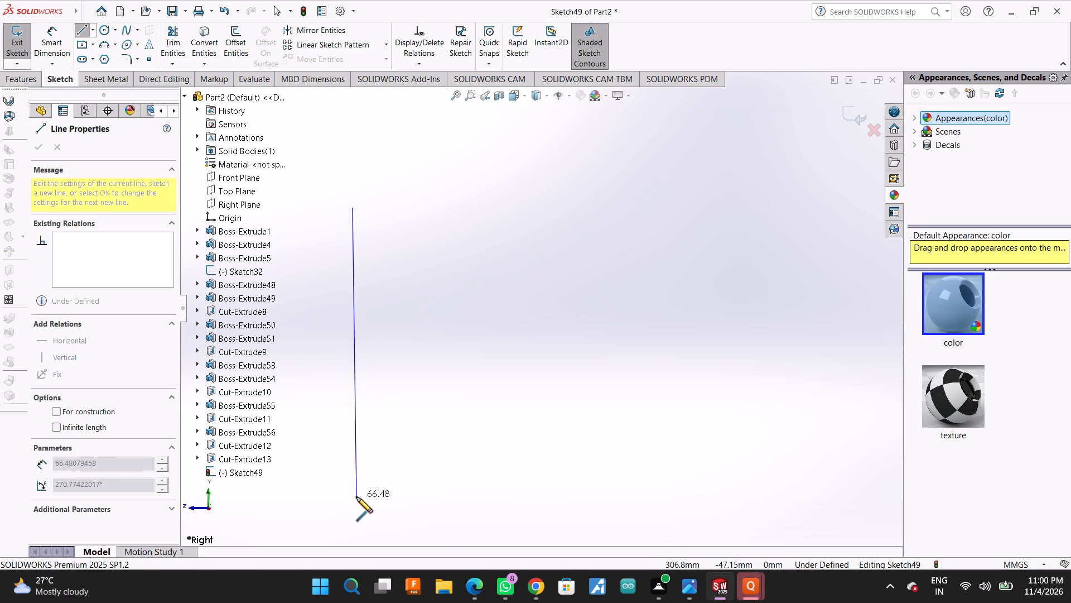
pyautogui.scroll(2, 357, 494)
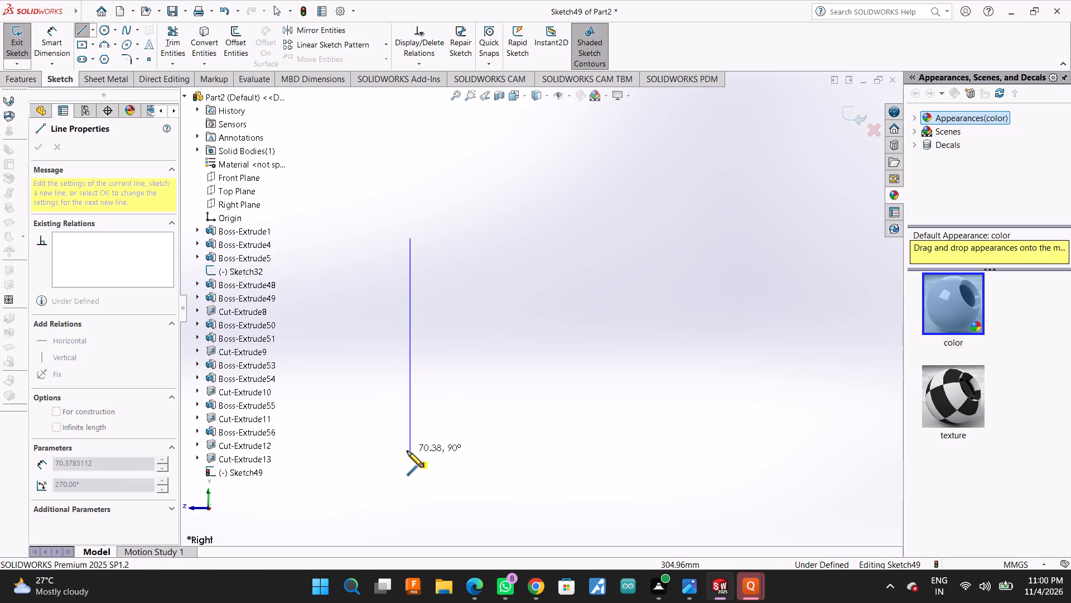
pyautogui.click(408, 459)
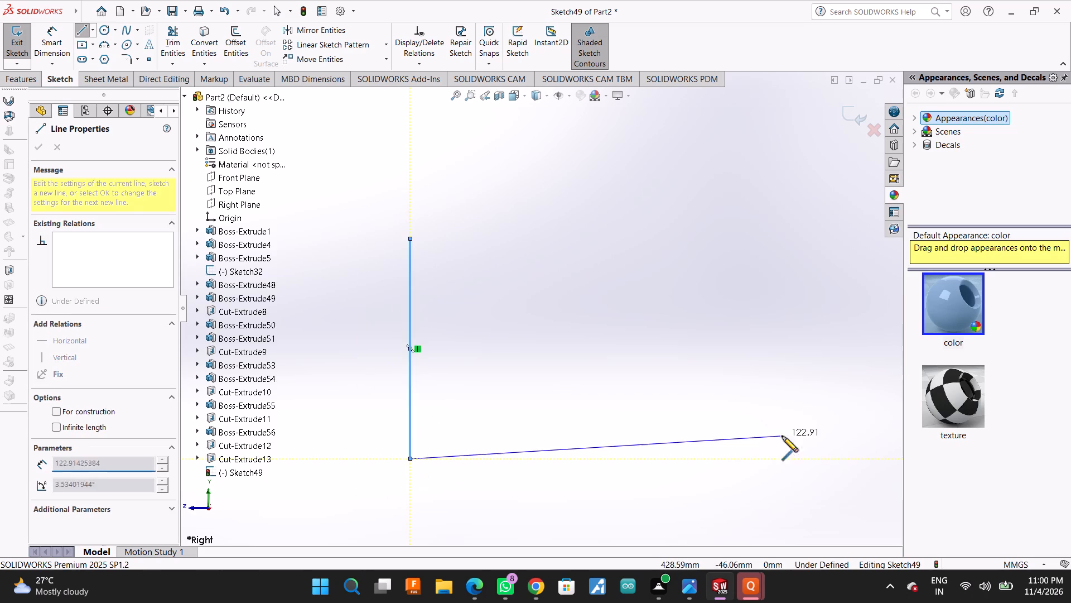
pyautogui.click(849, 460)
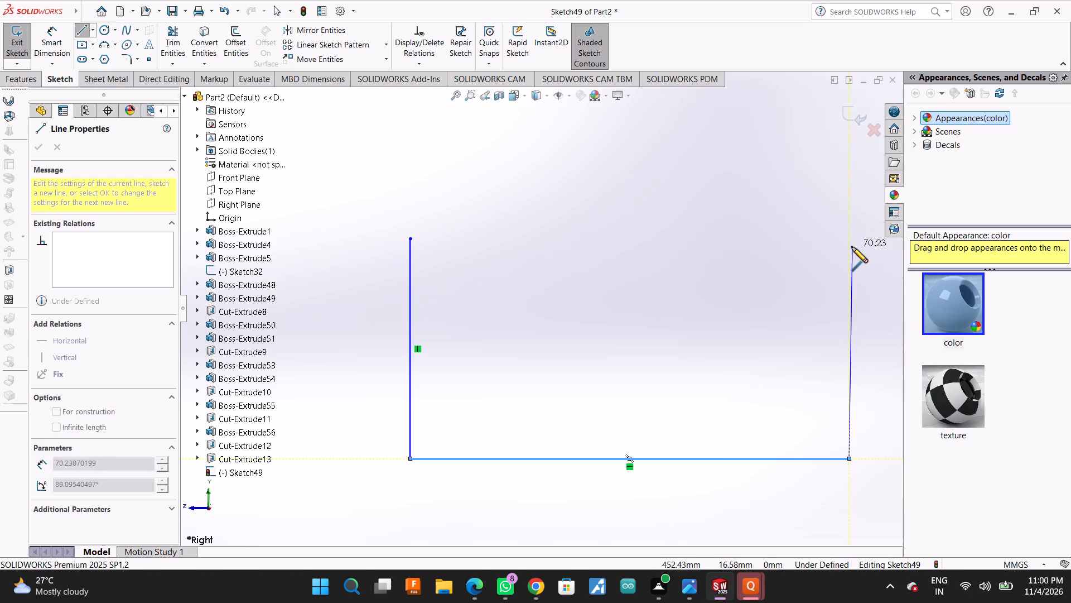
pyautogui.click(851, 247)
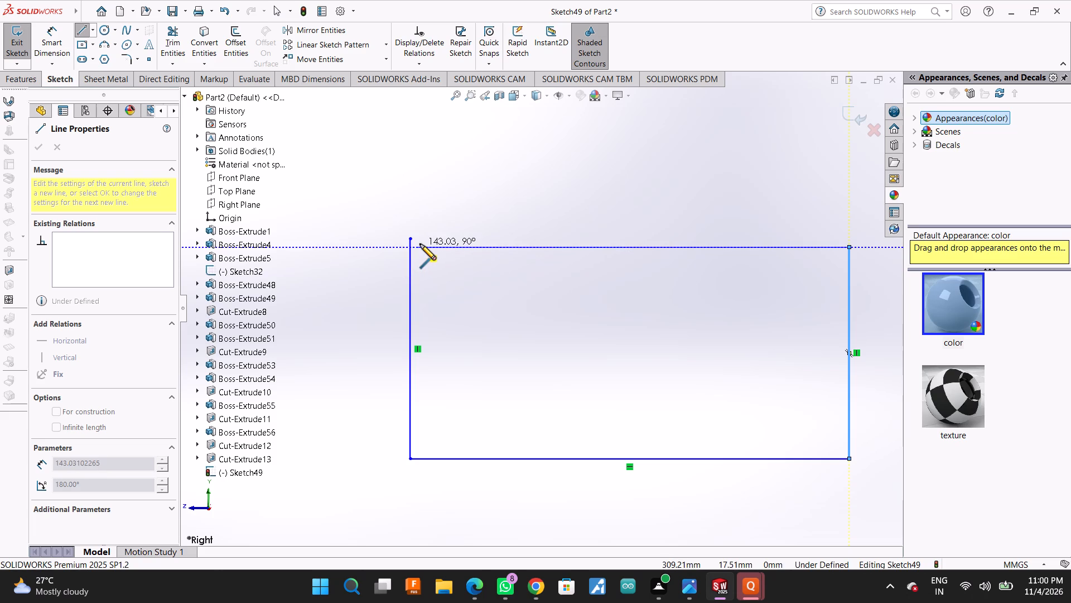
pyautogui.click(422, 248)
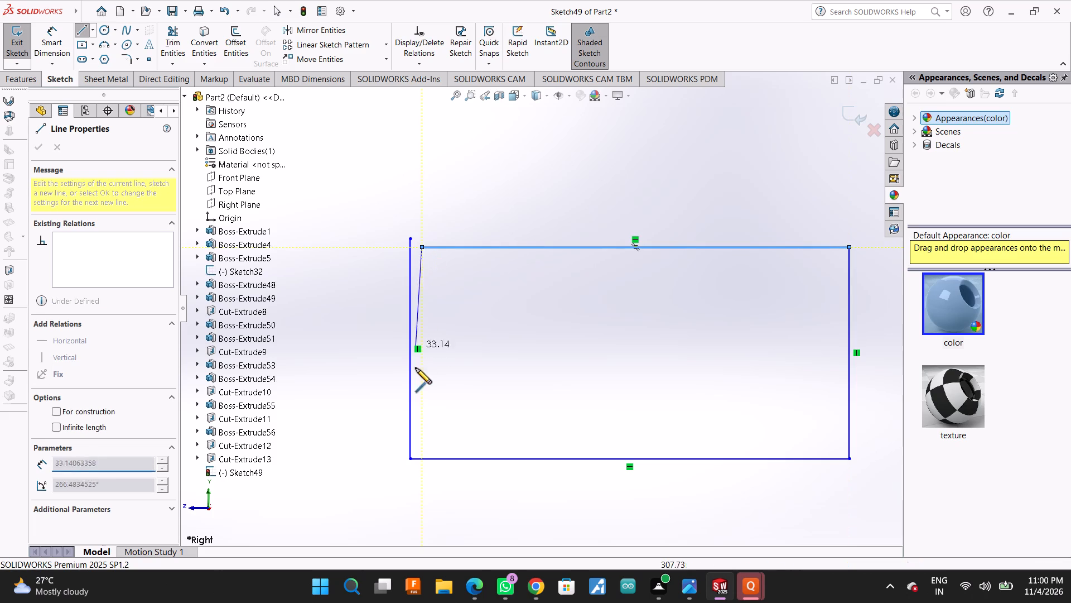
# Draw the spiral's second turn just inside the first, with a bottom line about 137 mm and a right vertical about 63 mm.
pyautogui.click(421, 449)
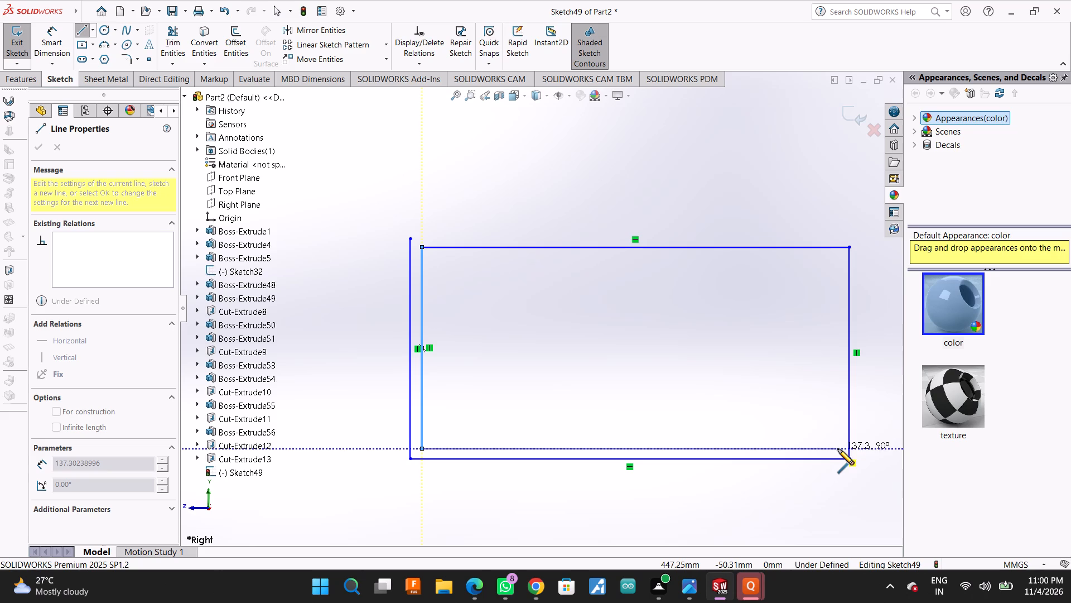
pyautogui.click(839, 448)
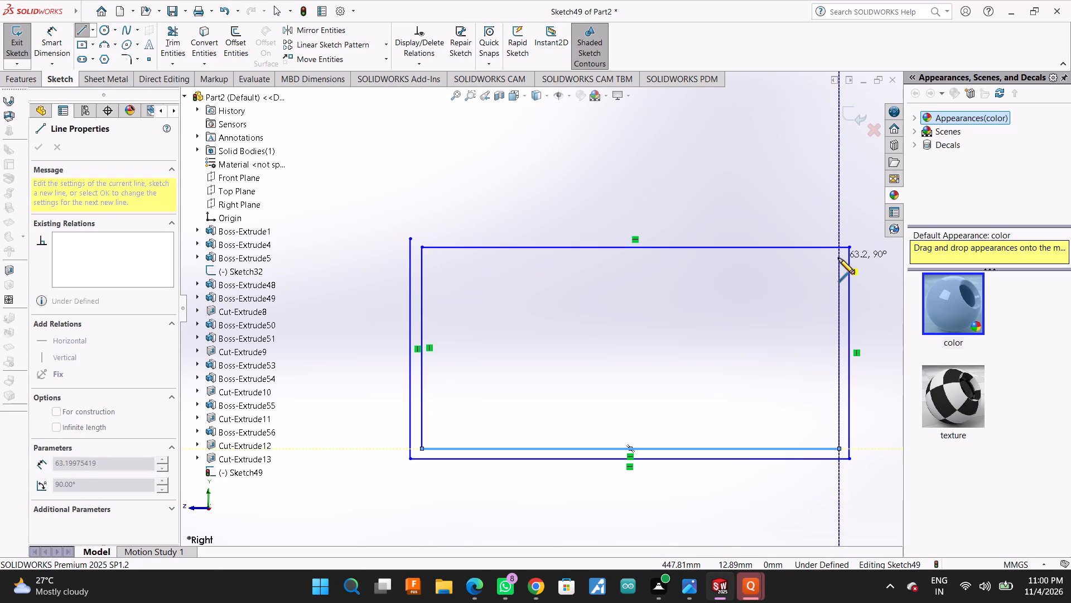
pyautogui.click(838, 257)
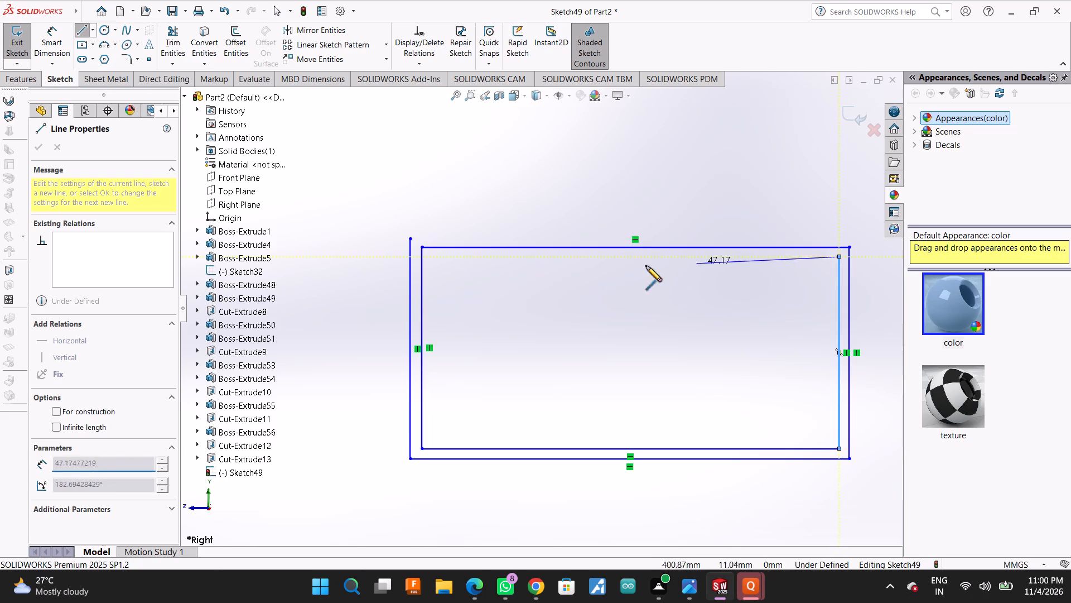
pyautogui.click(432, 257)
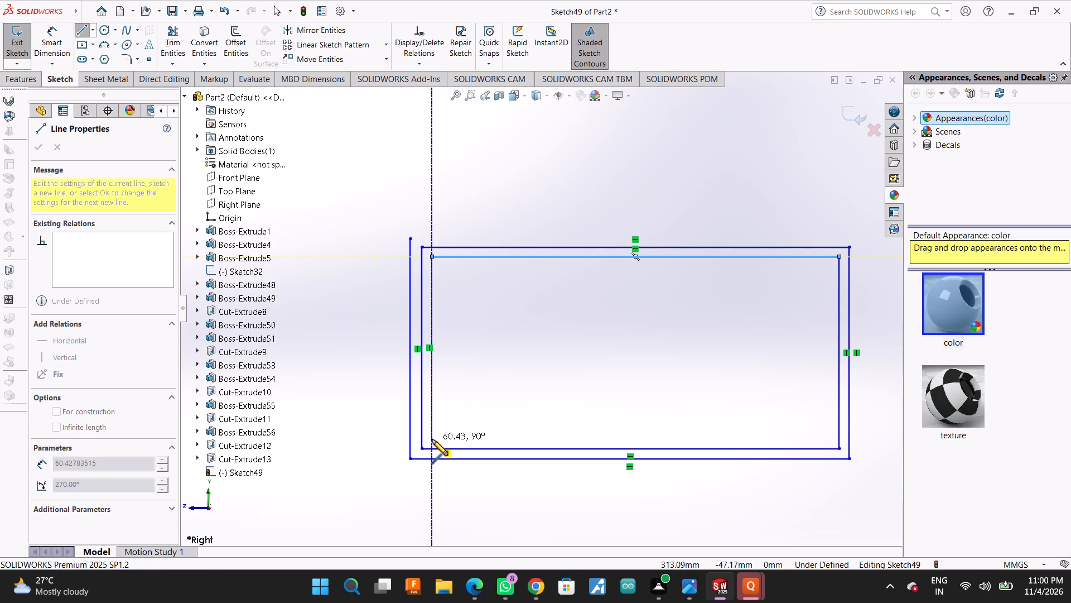
# Draw the spiral's third turn just inside the second, with a bottom line about 130 mm and a top line about 127 mm.
pyautogui.click(432, 437)
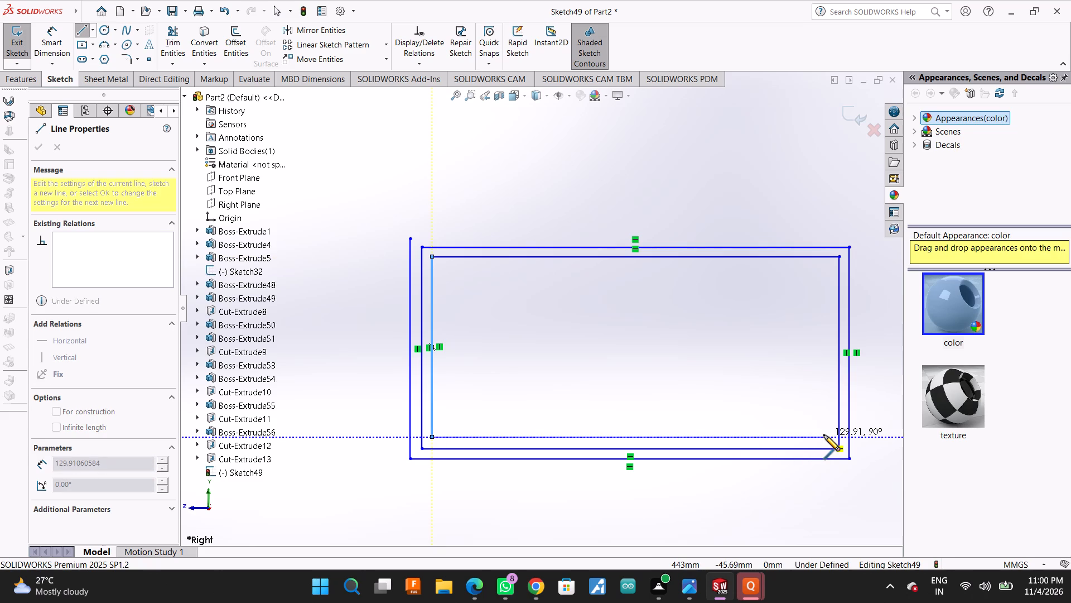
pyautogui.click(826, 435)
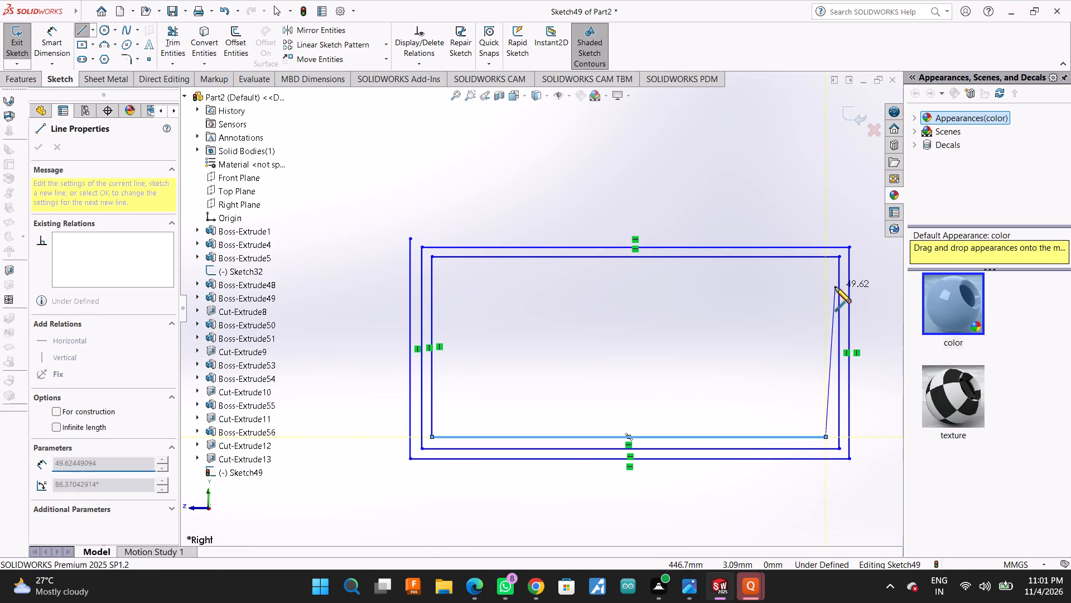
pyautogui.click(826, 271)
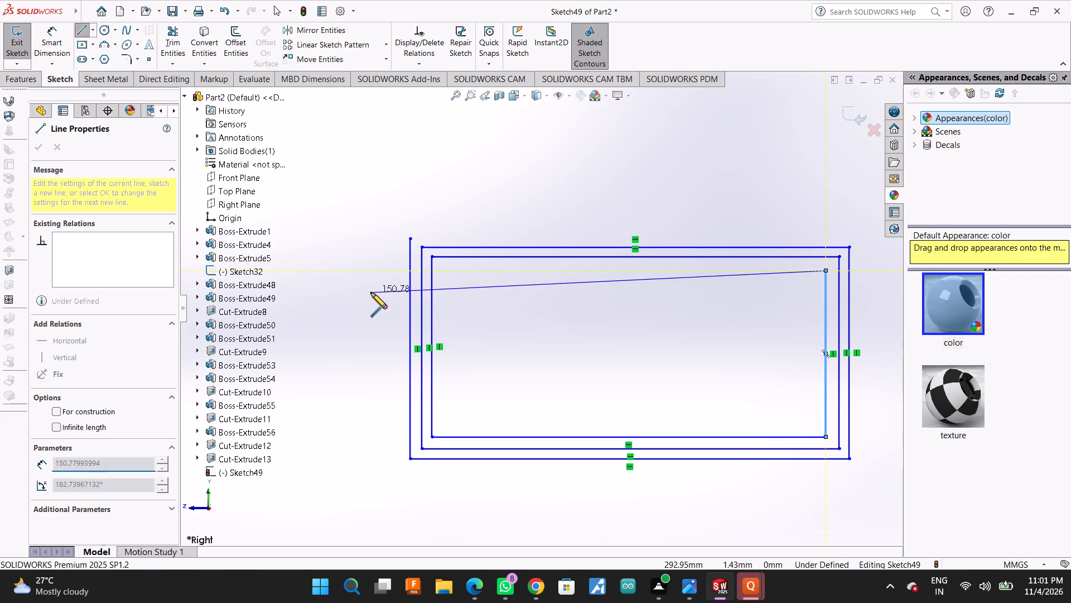
pyautogui.click(442, 271)
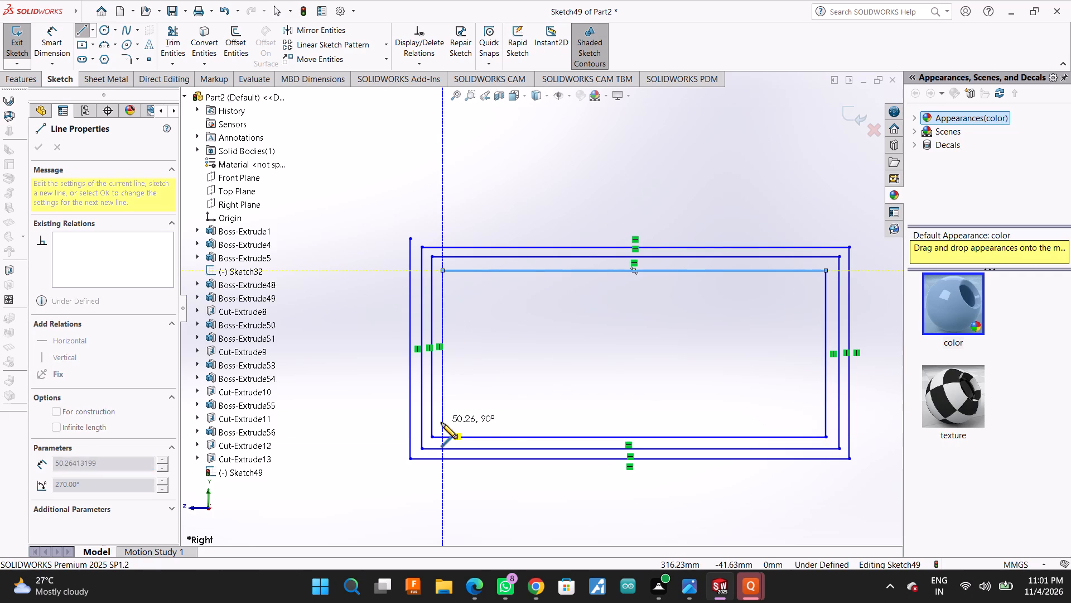
# Draw the fourth turn inside the third: left vertical about 50 mm extended about 2 mm, bottom about 124 mm, right vertical, and top about 121 mm.
pyautogui.click(441, 423)
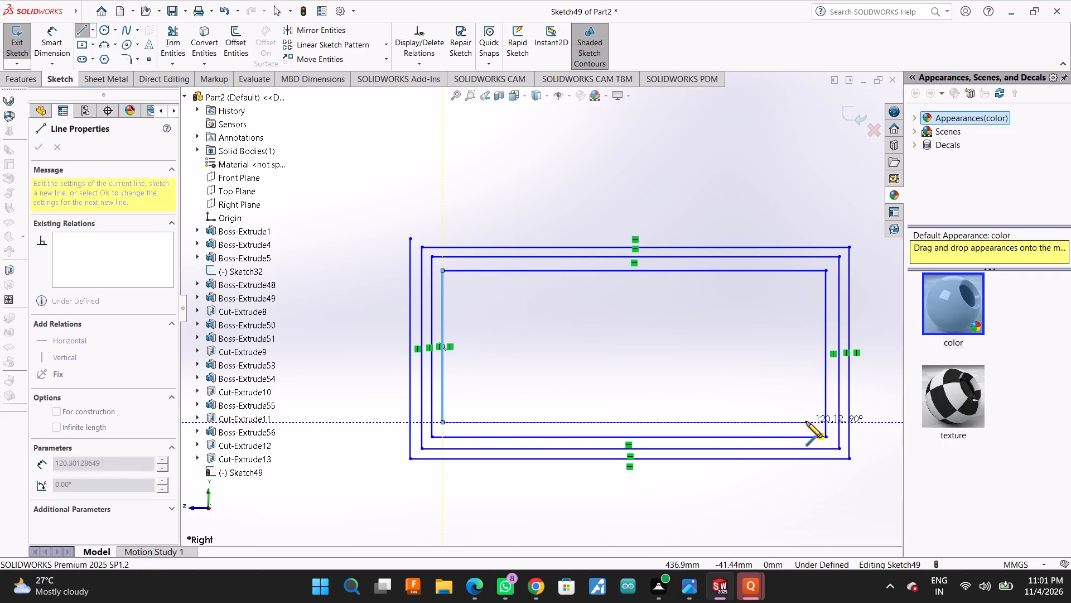
pyautogui.scroll(-1, 523, 439)
pyautogui.scroll(-2, 451, 430)
pyautogui.click(426, 402)
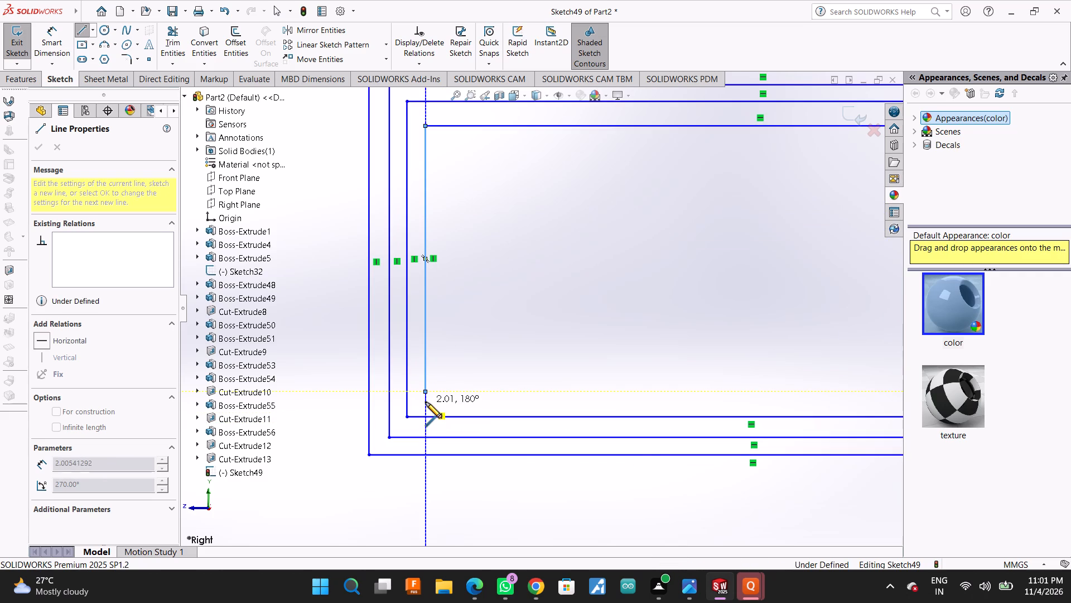
pyautogui.scroll(3, 434, 410)
pyautogui.scroll(-1, 668, 372)
pyautogui.scroll(1, 817, 363)
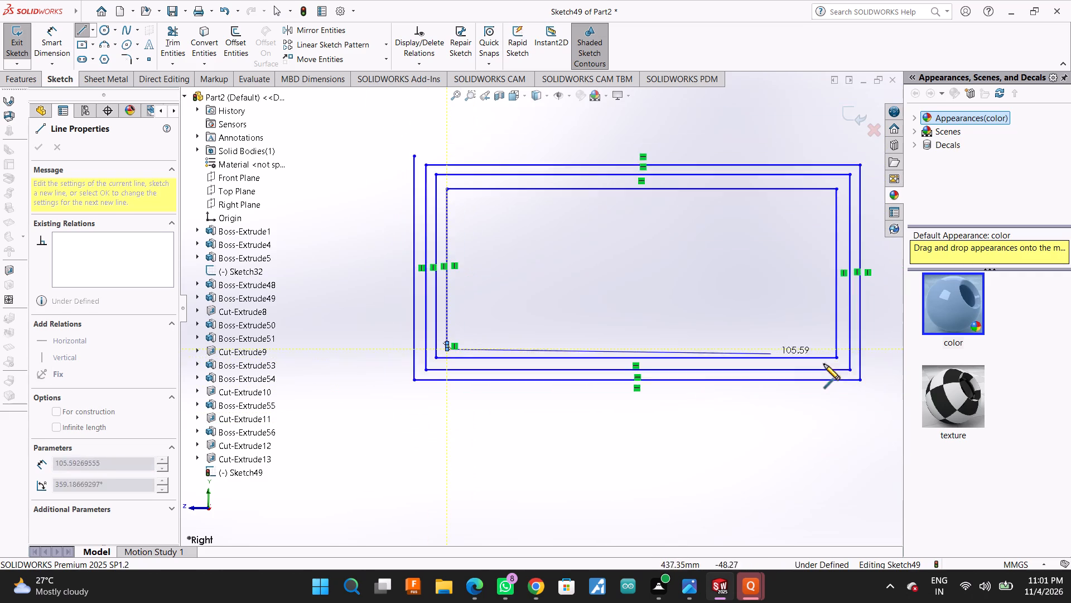
pyautogui.scroll(-1, 841, 362)
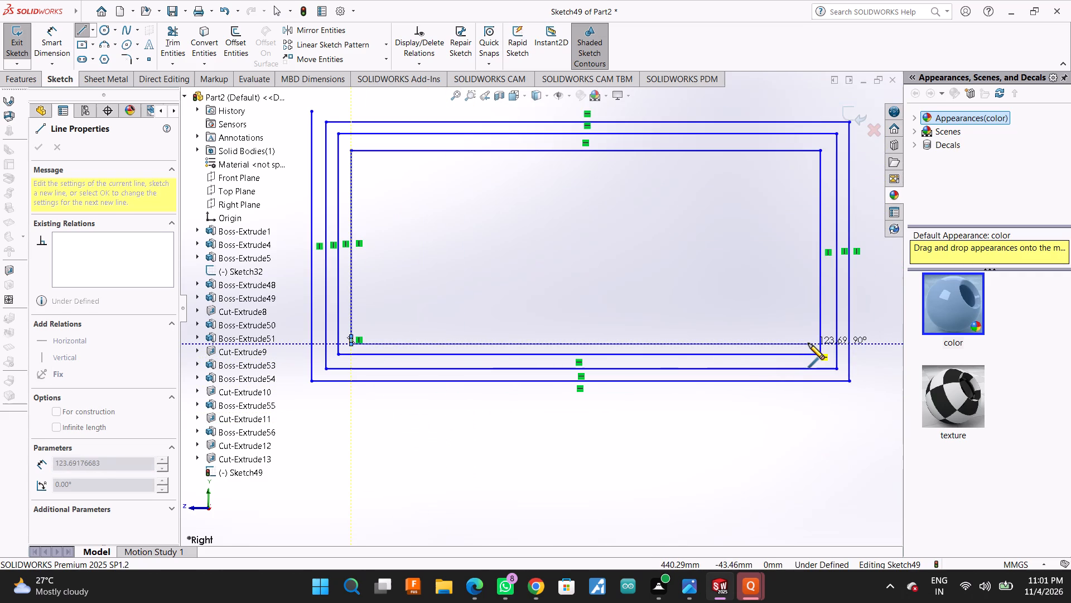
pyautogui.click(808, 343)
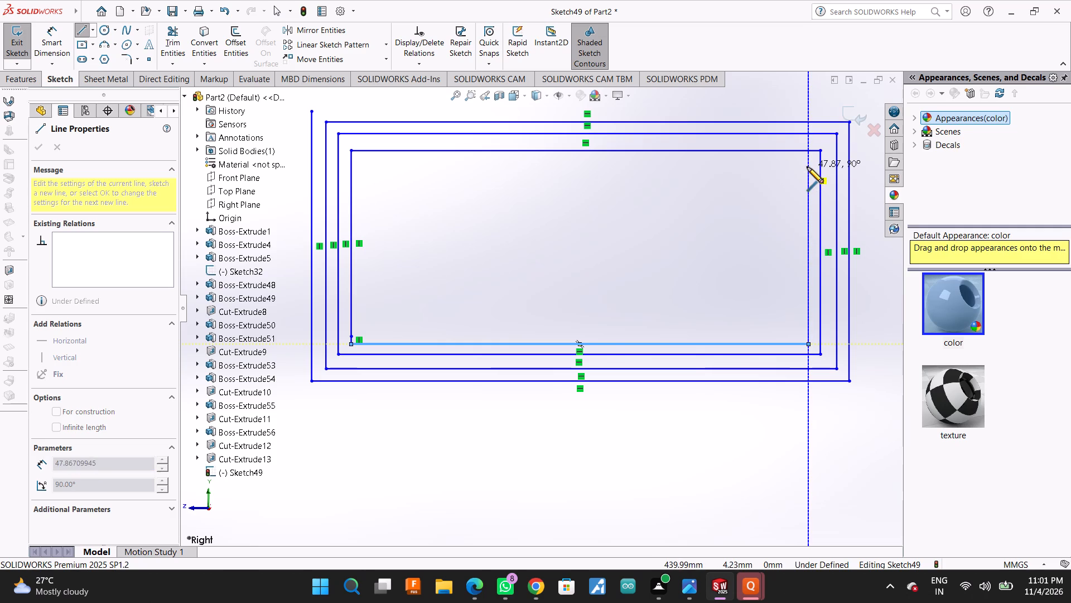
pyautogui.click(808, 161)
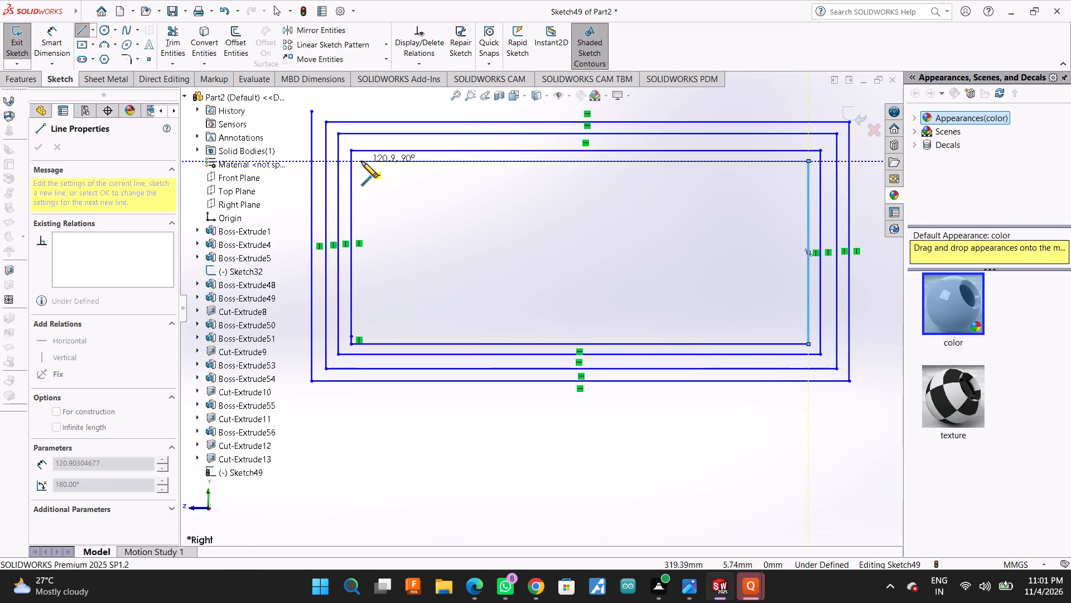
pyautogui.click(361, 161)
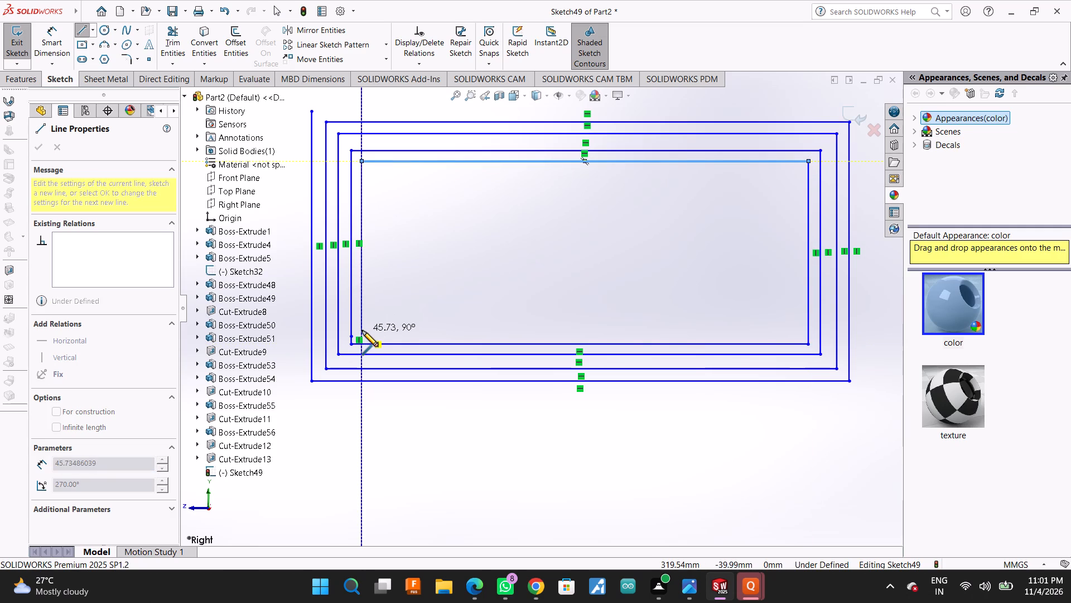
# Draw the spiral's fifth and sixth turns with closely spaced lines, ending with a top line about 109 mm.
pyautogui.click(362, 331)
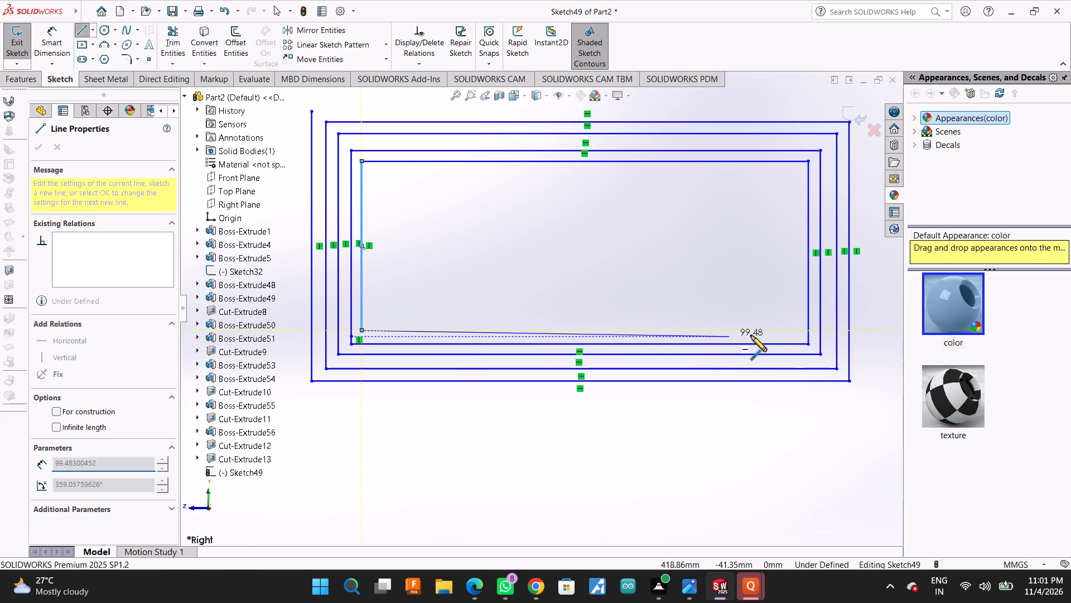
pyautogui.click(798, 331)
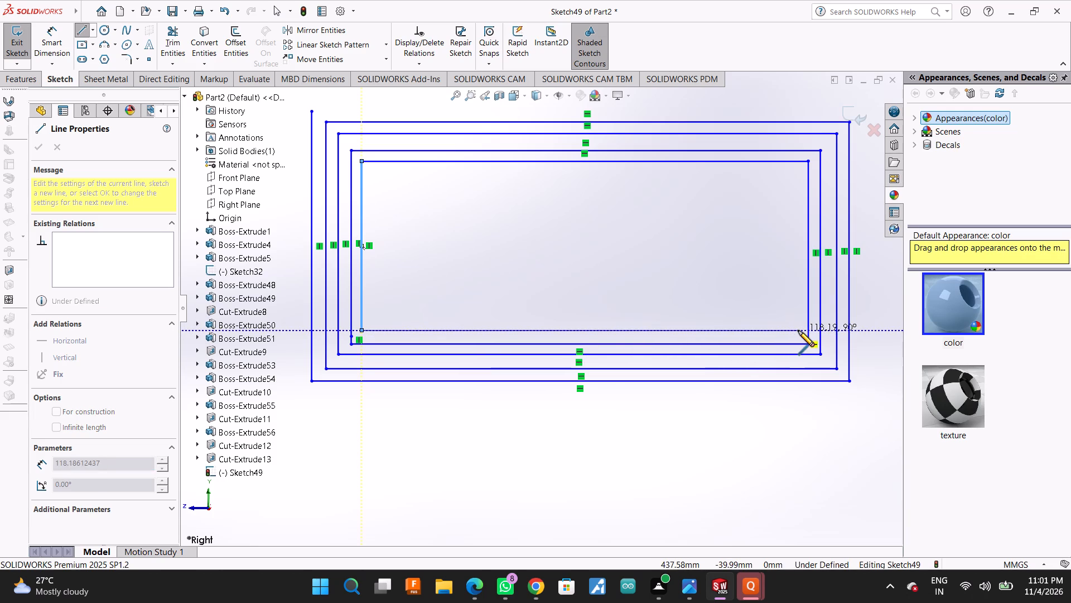
pyautogui.click(797, 173)
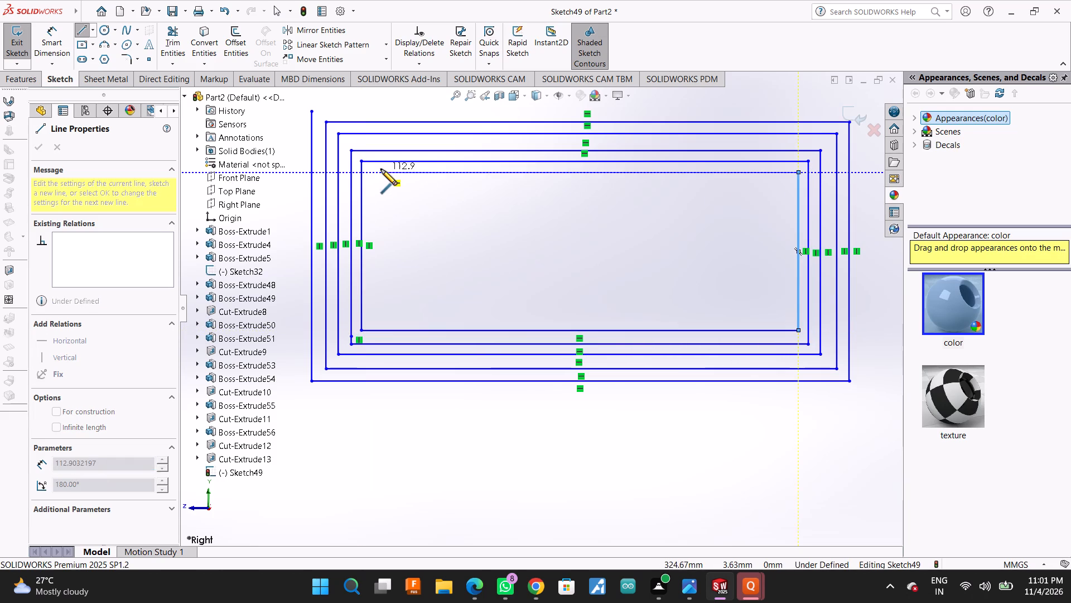
pyautogui.click(372, 173)
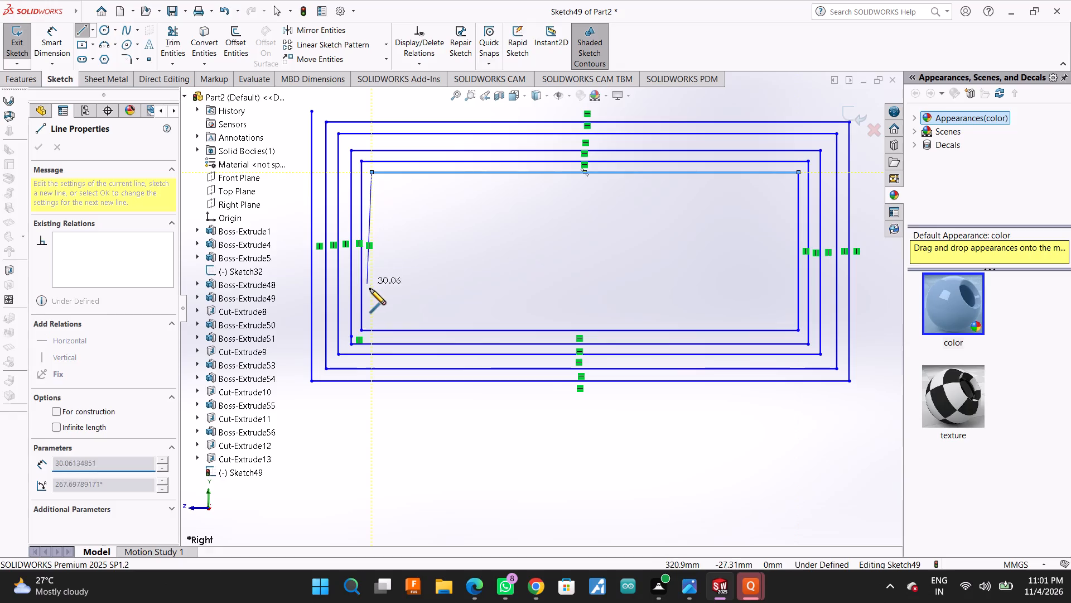
pyautogui.click(371, 320)
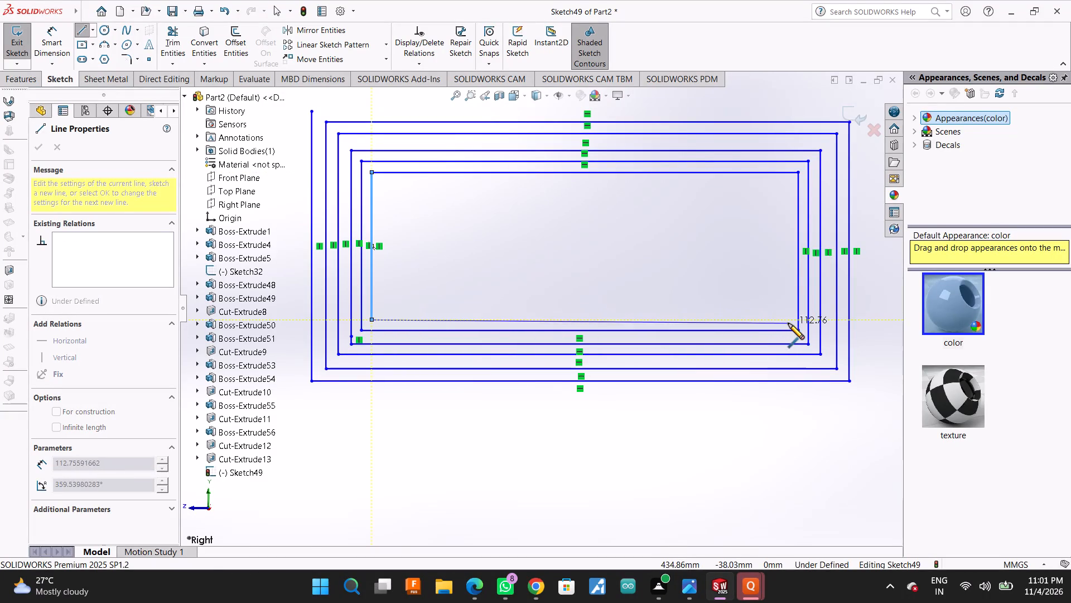
pyautogui.click(787, 319)
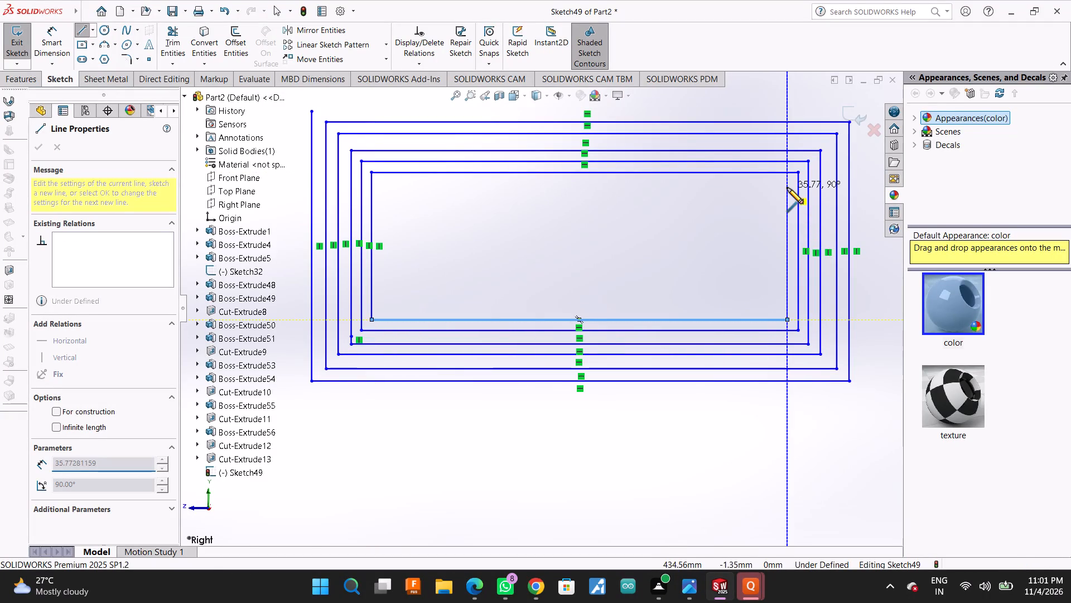
pyautogui.click(787, 183)
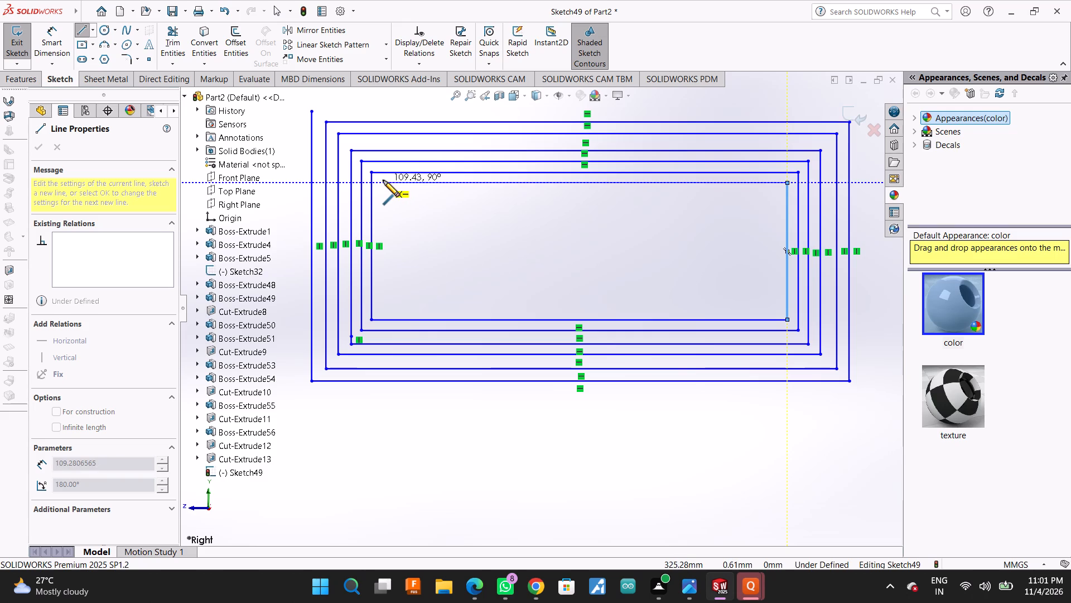
pyautogui.click(383, 180)
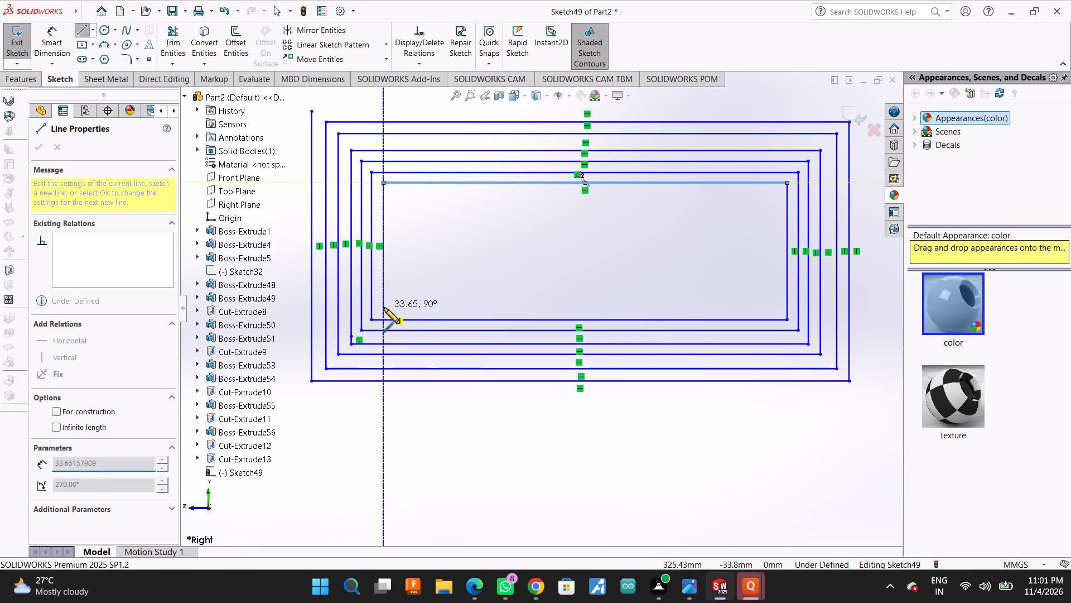
# Draw the spiral's seventh and eighth turns inward, the eighth with a bottom line about 99 mm and a top line about 96 mm.
pyautogui.click(382, 309)
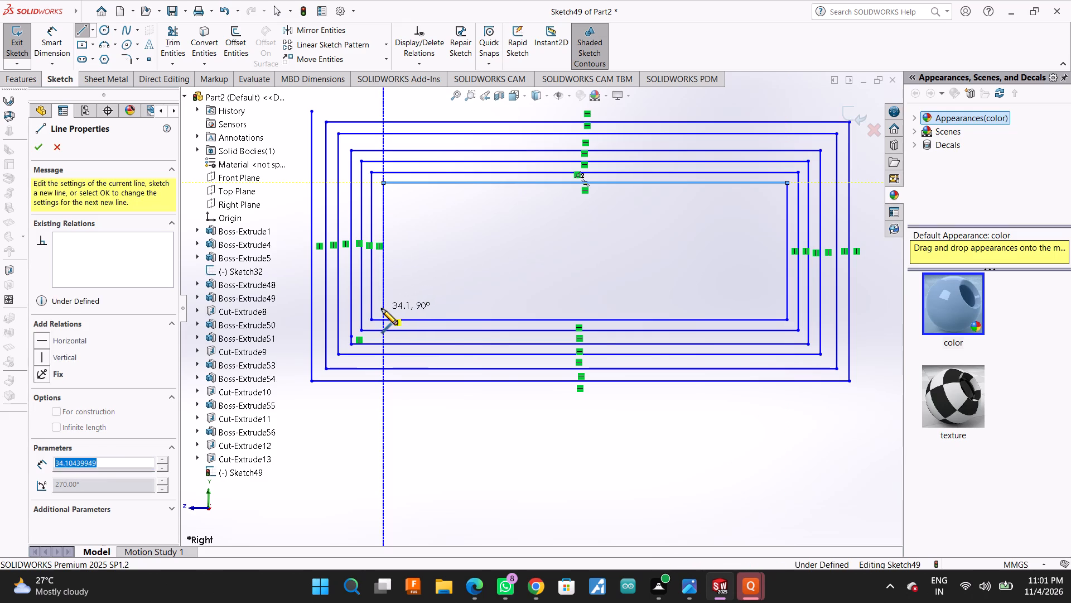
pyautogui.click(777, 312)
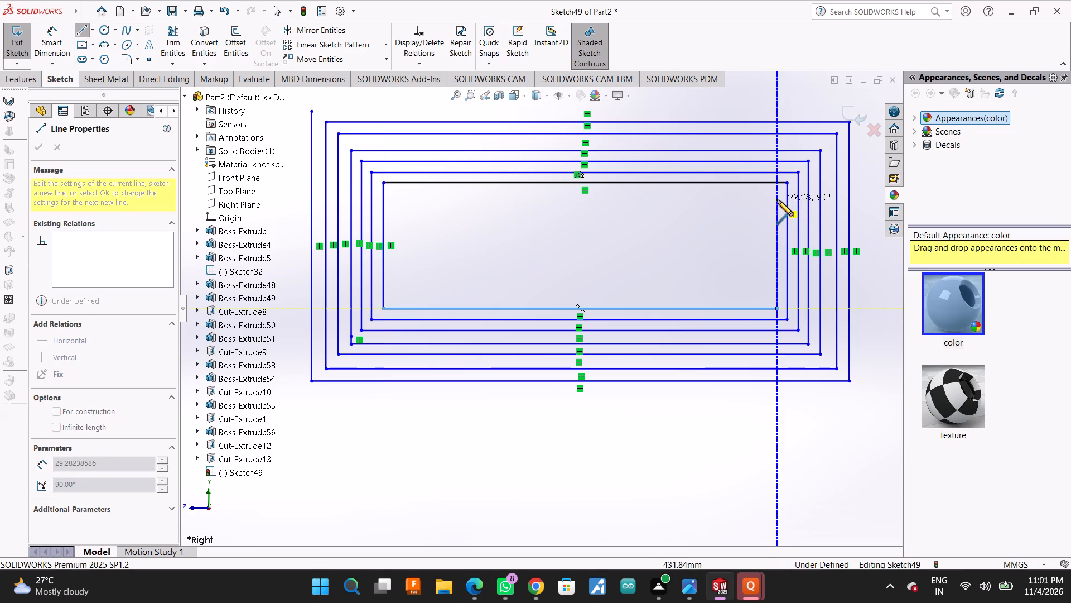
pyautogui.click(777, 196)
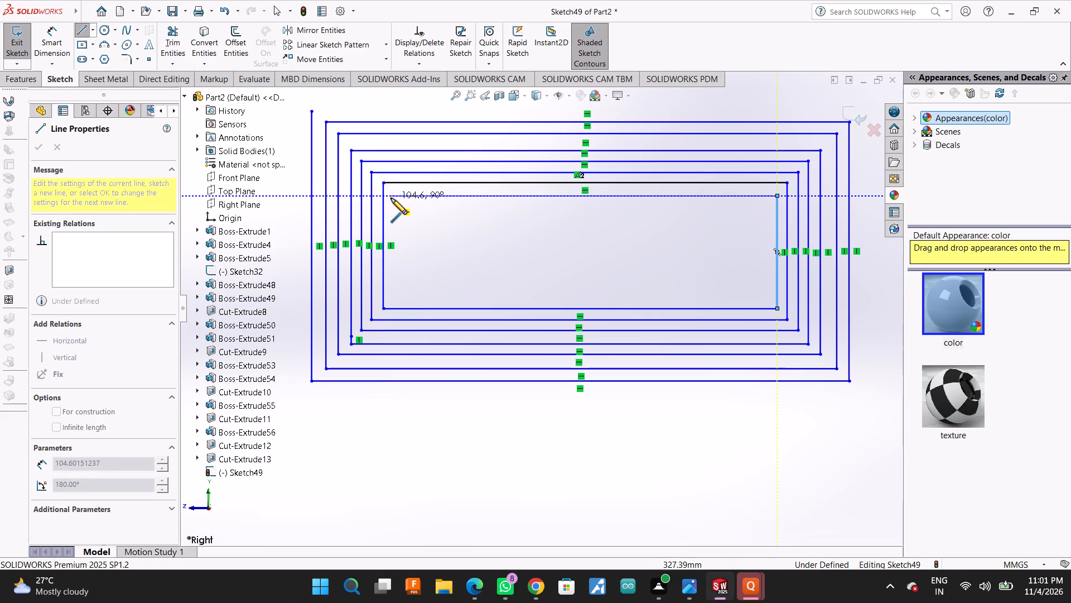
pyautogui.click(395, 198)
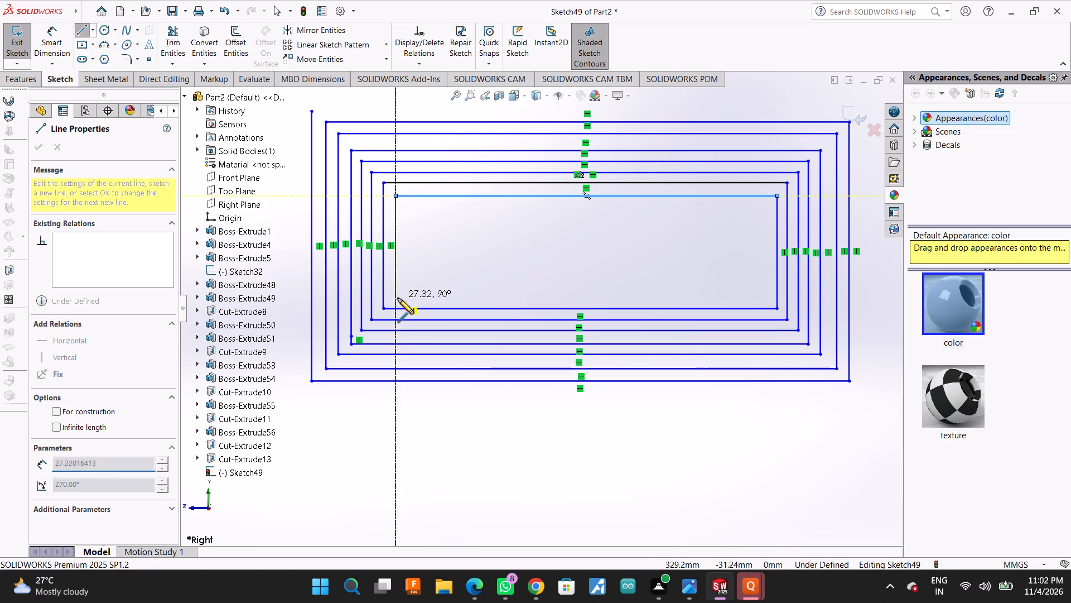
pyautogui.click(397, 301)
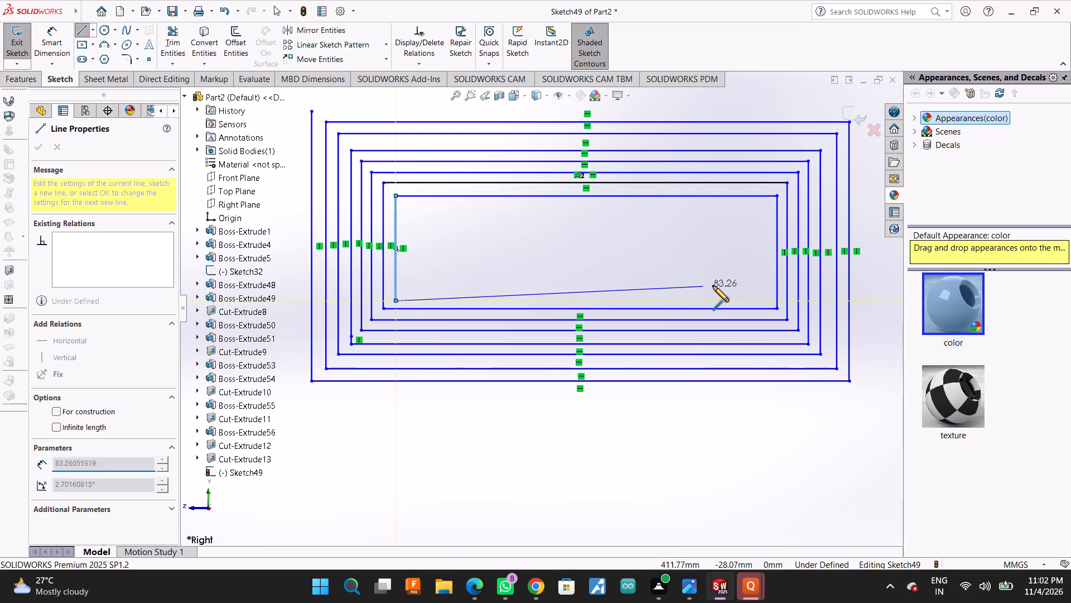
pyautogui.click(763, 301)
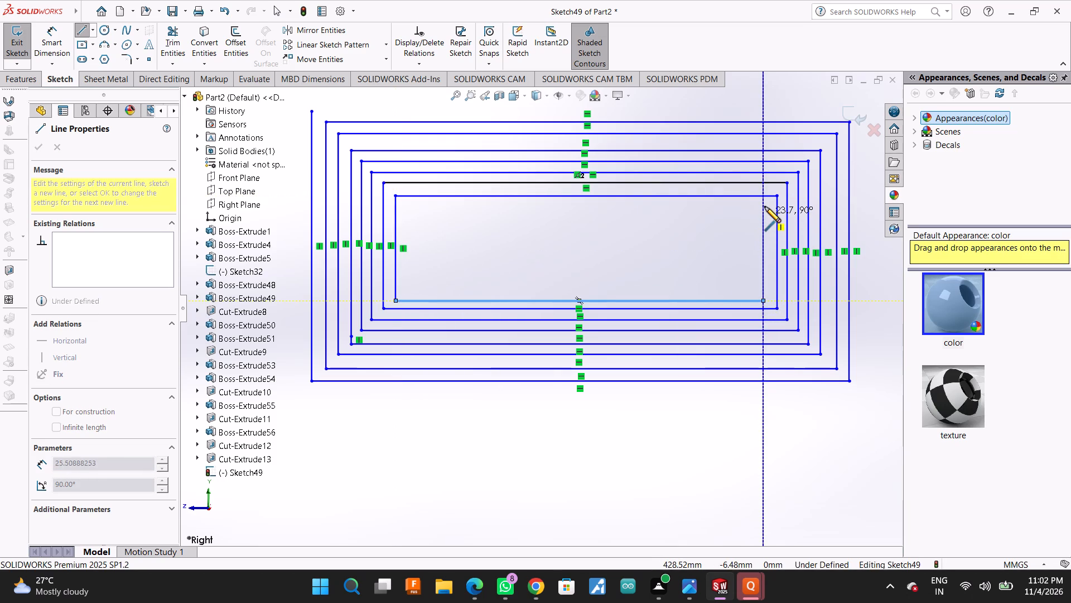
pyautogui.click(765, 209)
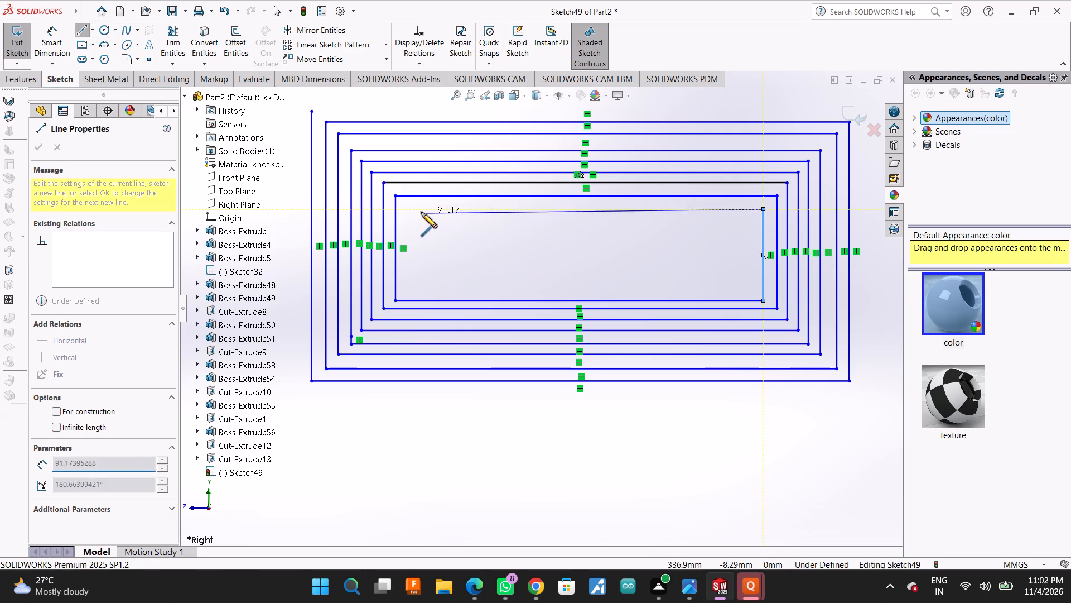
pyautogui.click(408, 208)
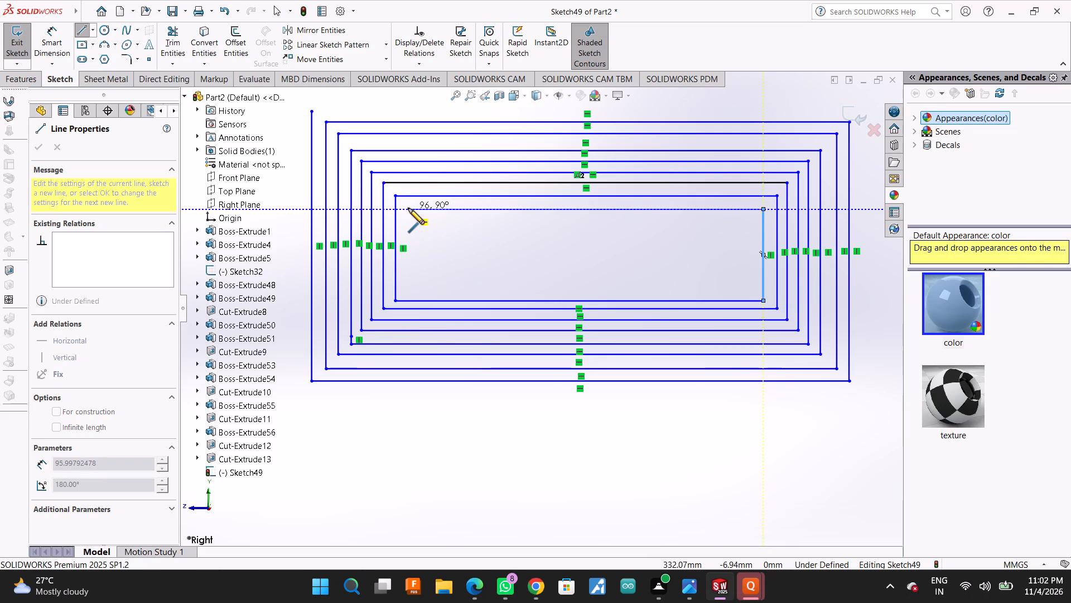
# Draw the spiral's ninth turn with a top line about 89 mm, continuing inward with a left vertical about 17 mm and a bottom about 87 mm.
pyautogui.click(408, 291)
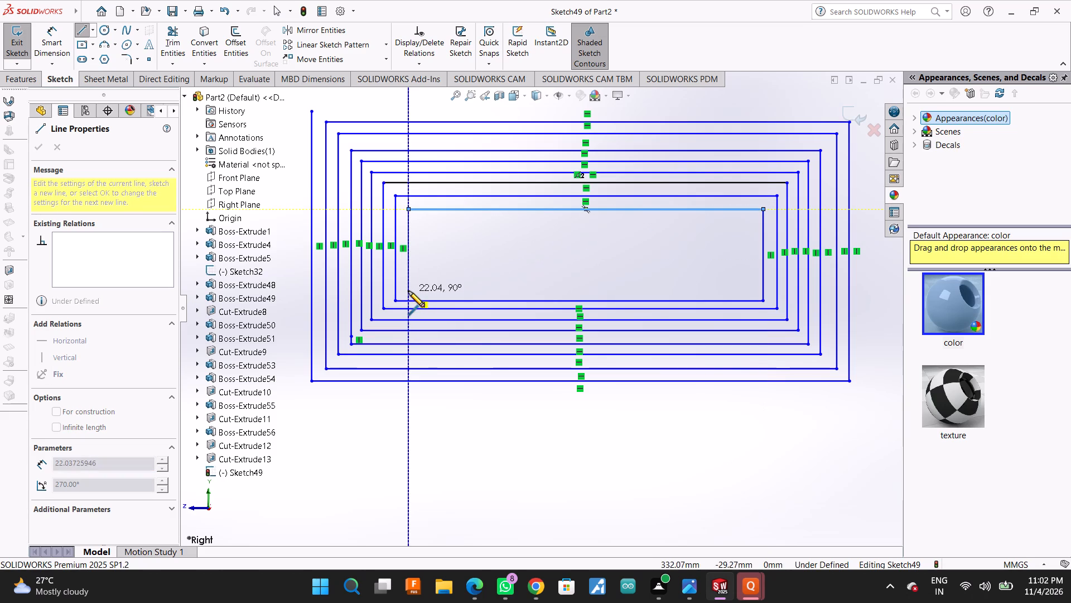
pyautogui.click(750, 290)
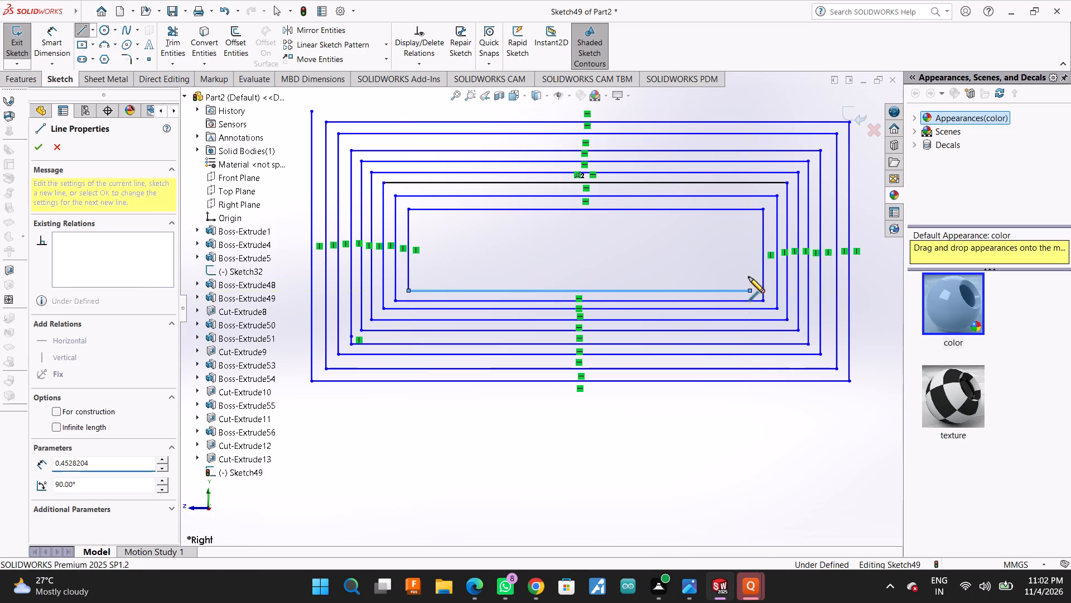
pyautogui.click(749, 219)
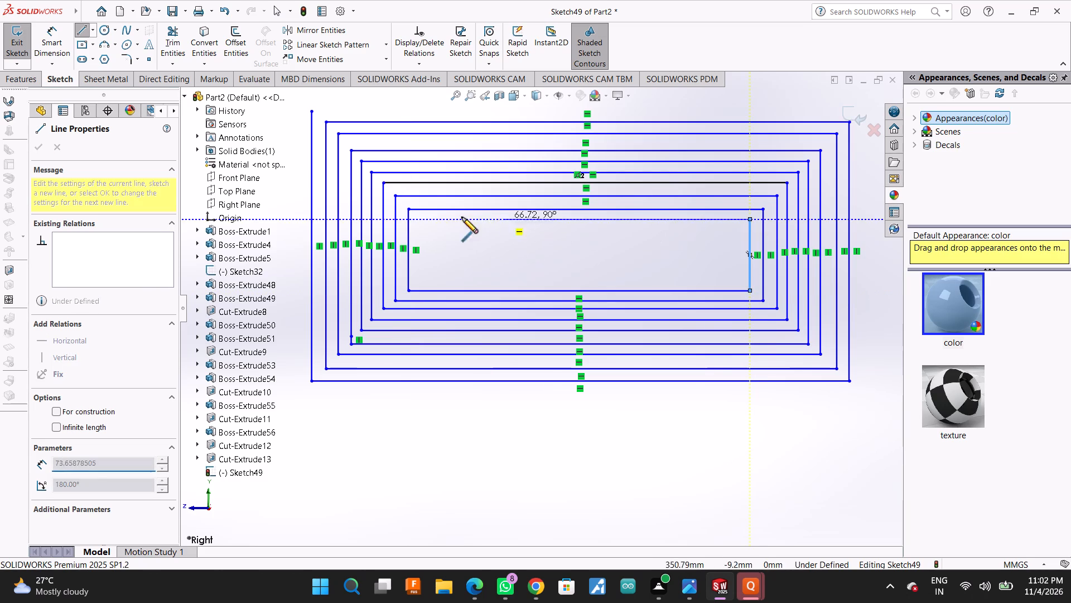
pyautogui.click(418, 219)
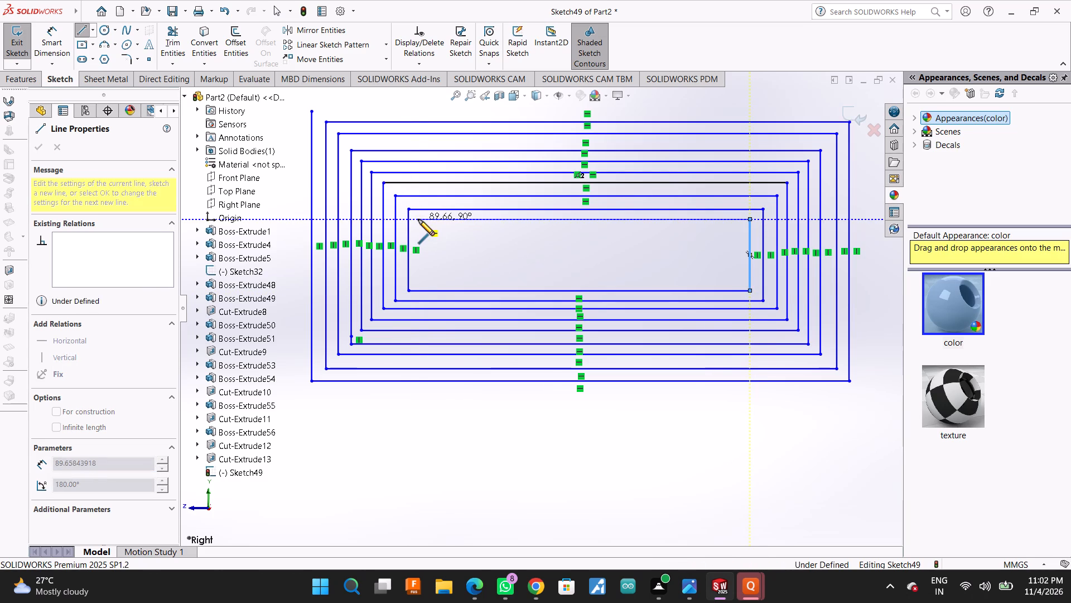
pyautogui.click(421, 283)
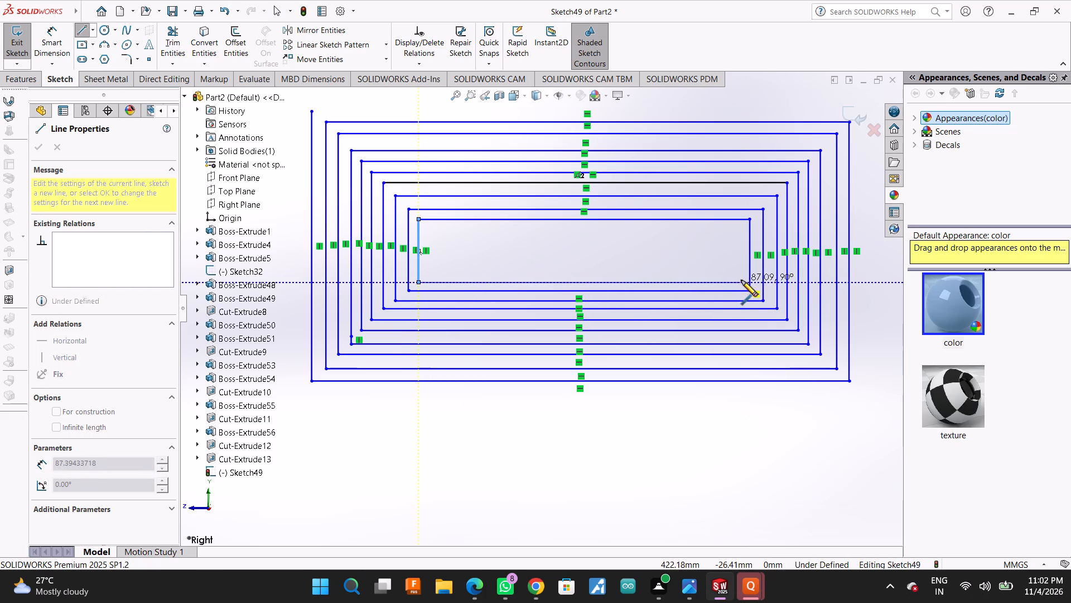
pyautogui.click(741, 281)
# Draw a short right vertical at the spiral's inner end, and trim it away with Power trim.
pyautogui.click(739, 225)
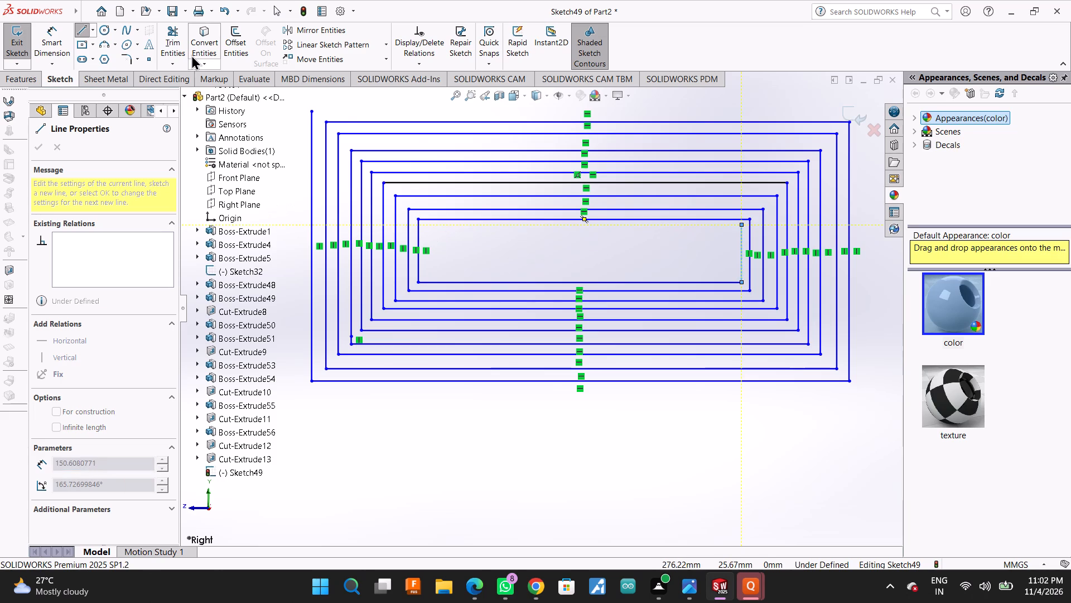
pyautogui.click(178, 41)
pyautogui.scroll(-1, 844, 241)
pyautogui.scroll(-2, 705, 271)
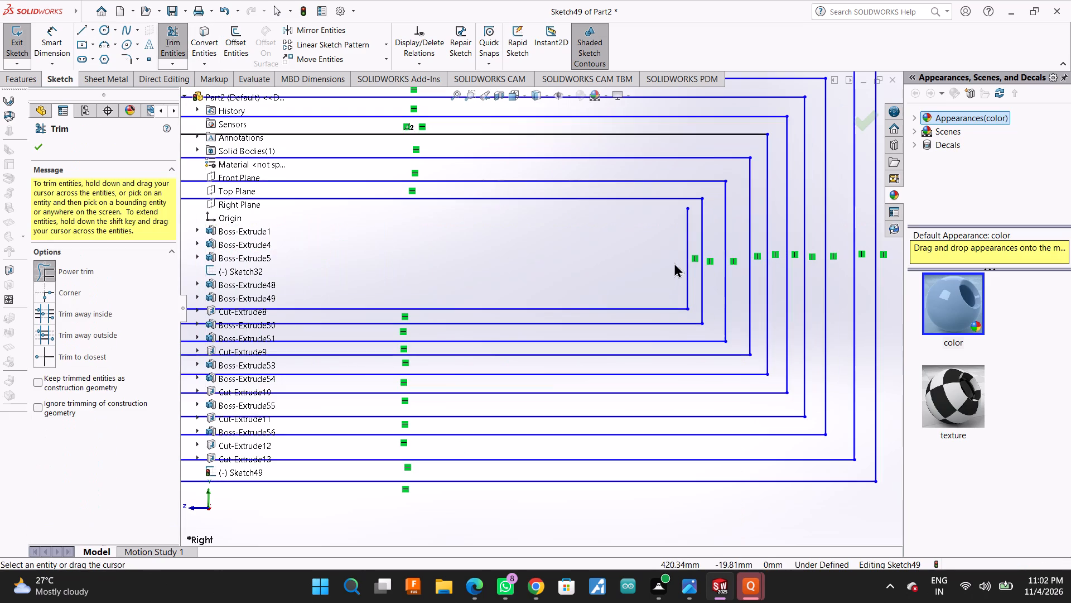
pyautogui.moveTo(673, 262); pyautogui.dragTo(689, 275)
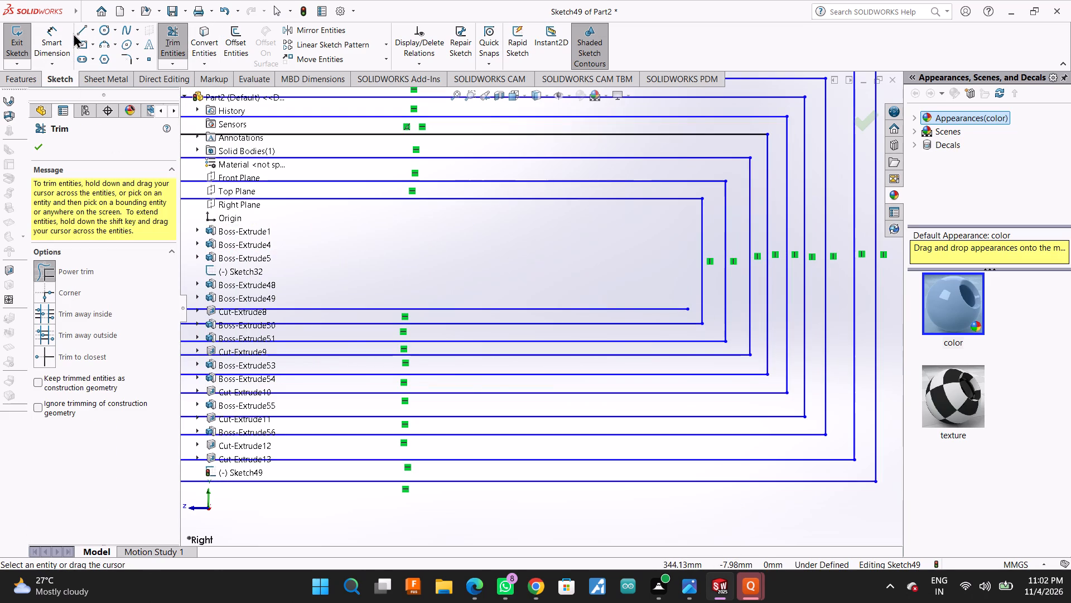
# Draw the spiral's tenth turn with right vertical about 14 mm, top about 84 mm, left vertical about 12 mm and bottom about 80 mm.
pyautogui.click(76, 30)
pyautogui.click(688, 308)
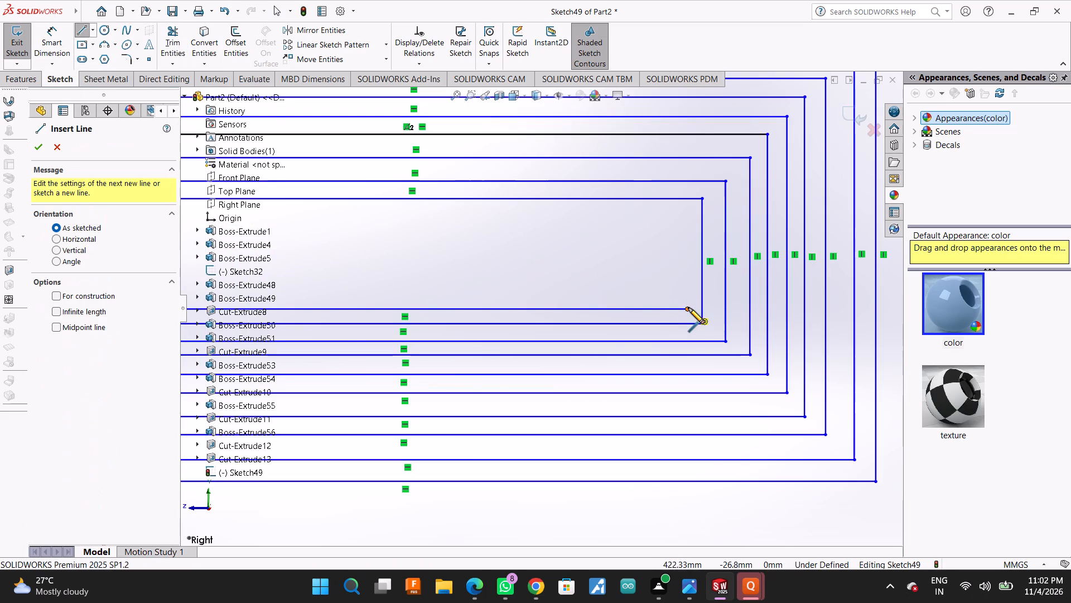
pyautogui.click(687, 218)
pyautogui.scroll(1, 763, 281)
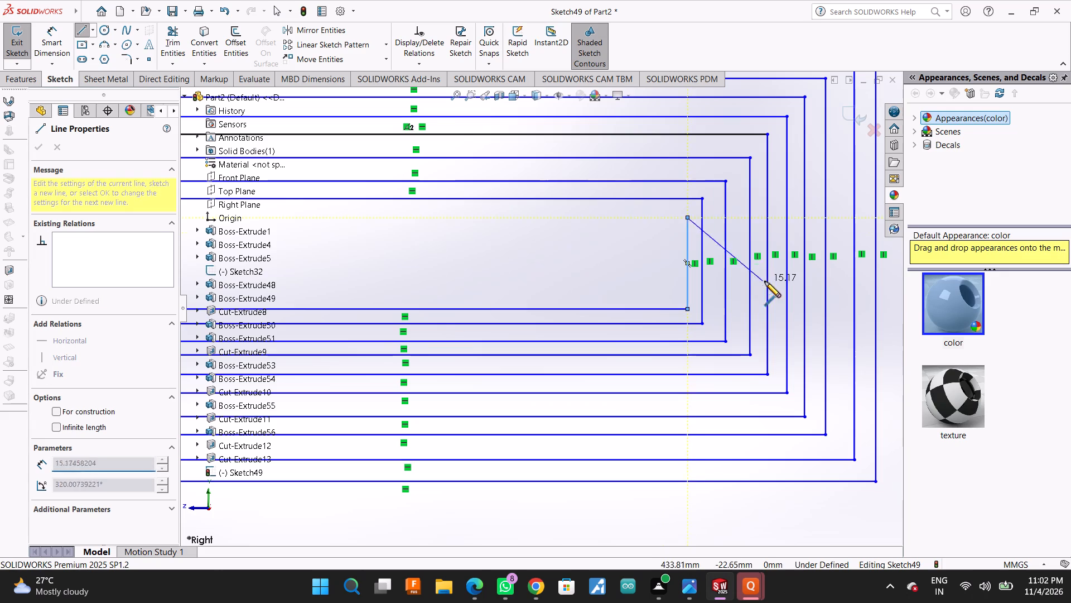
pyautogui.scroll(3, 765, 281)
pyautogui.scroll(-3, 430, 275)
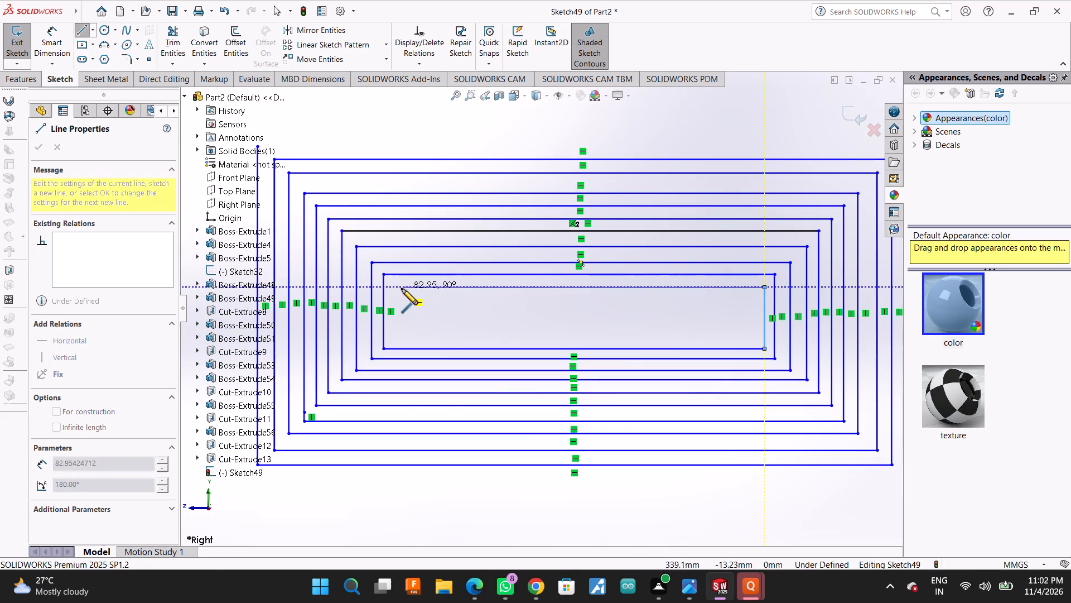
pyautogui.click(397, 290)
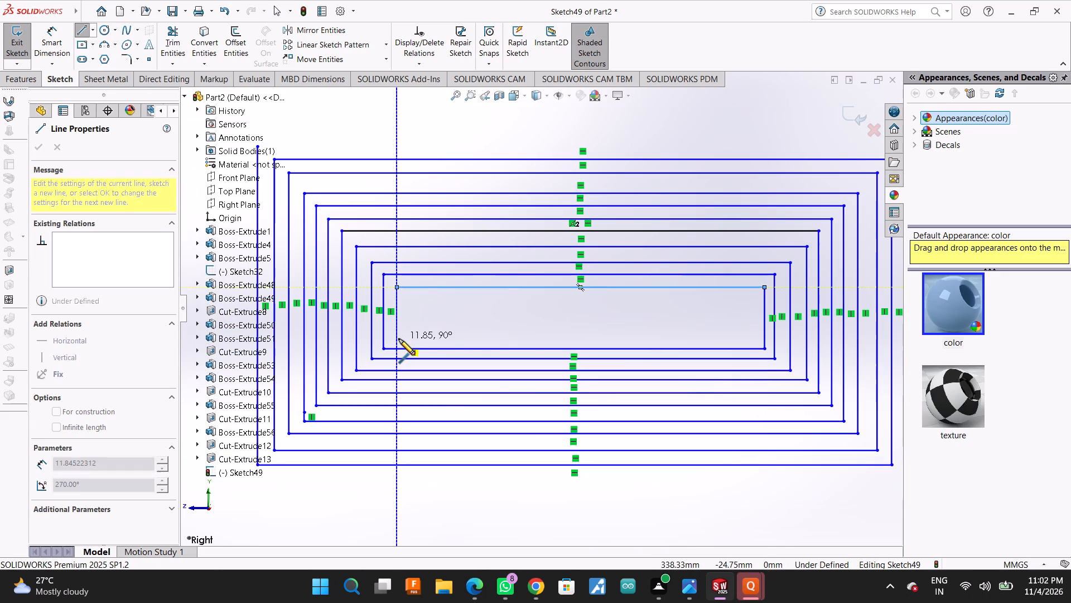
pyautogui.click(399, 339)
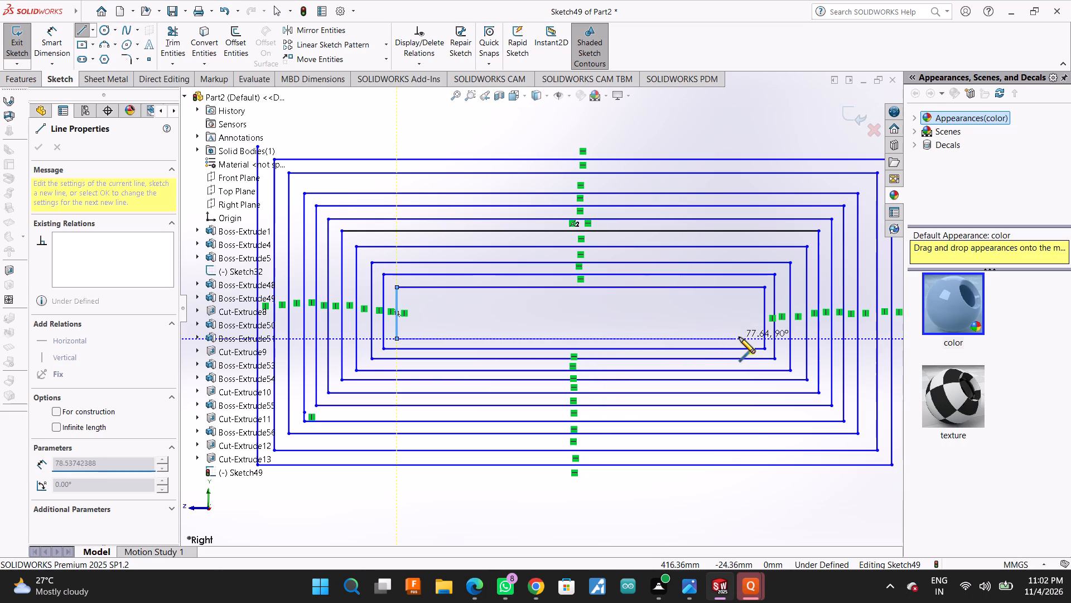
pyautogui.click(751, 337)
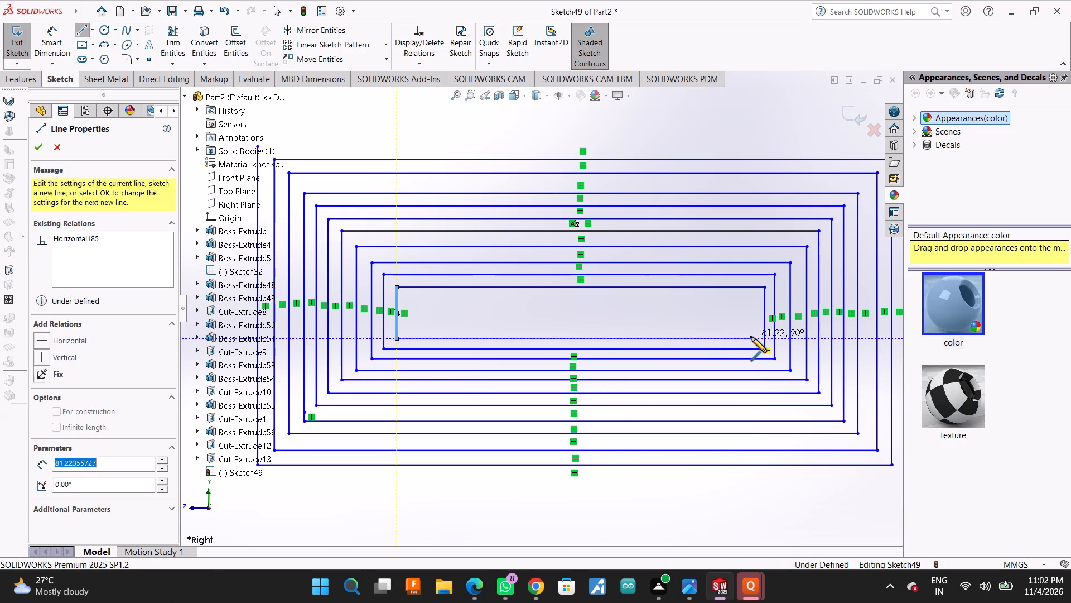
# Draw the last two turns to the spiral's centre, with top lines about 78 and 73 mm, ending with a bottom line about 69 mm.
pyautogui.click(750, 297)
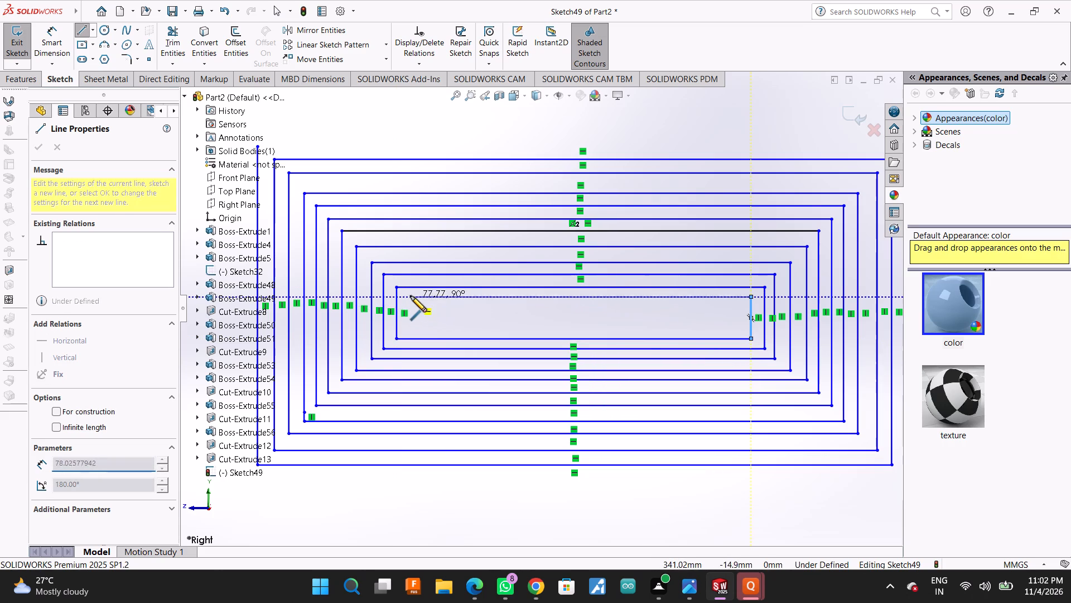
pyautogui.click(409, 295)
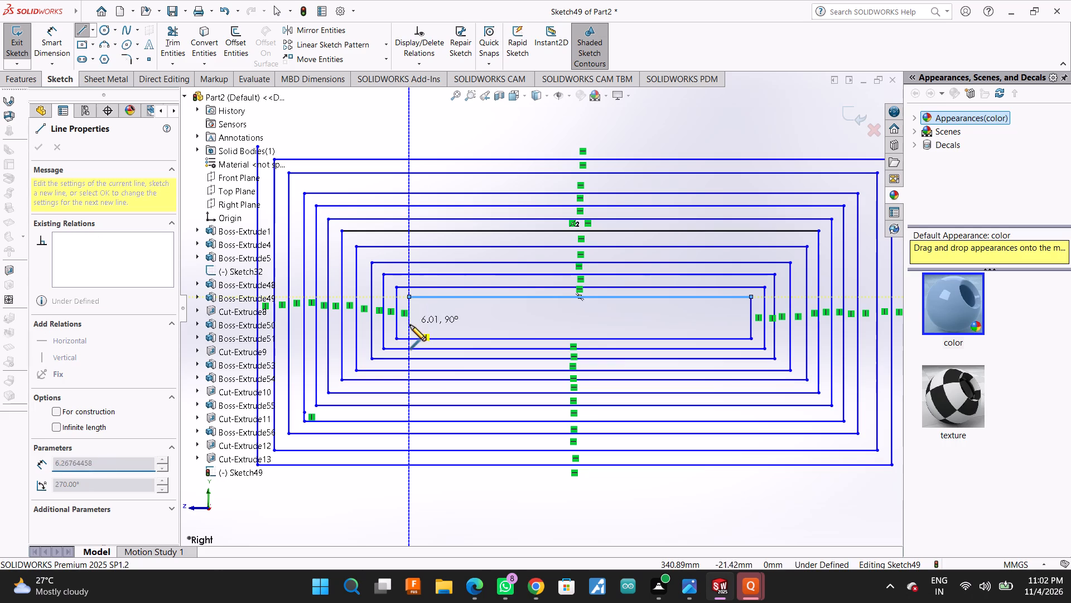
pyautogui.click(410, 328)
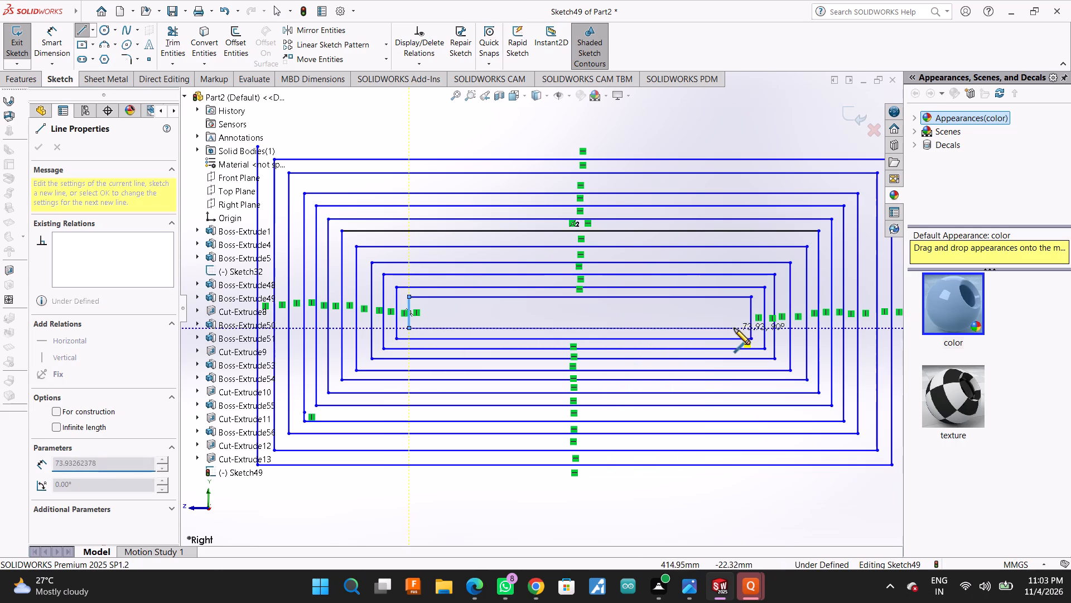
pyautogui.click(740, 327)
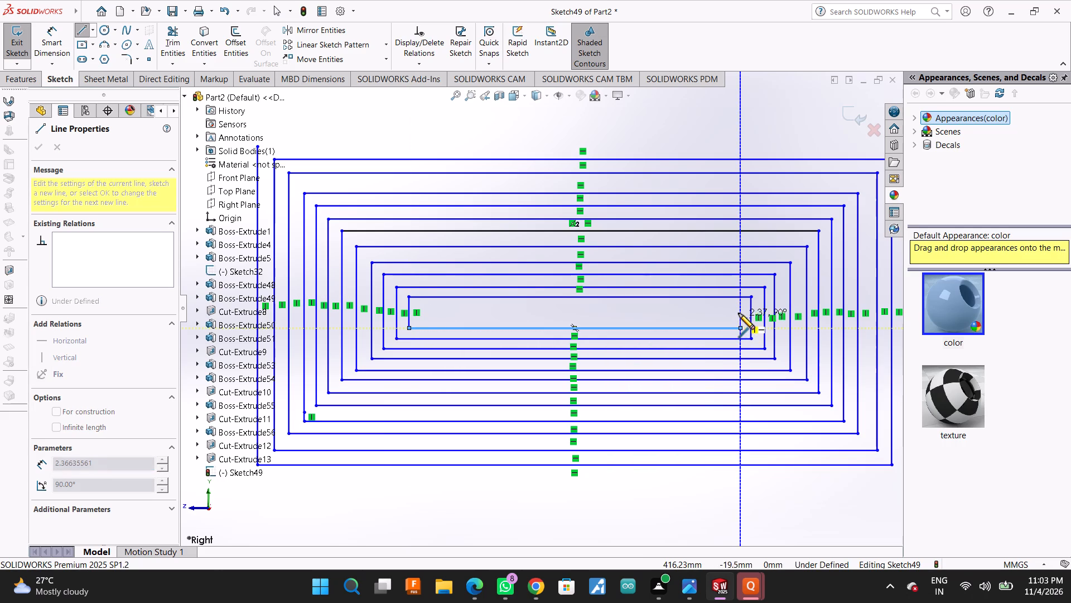
pyautogui.click(738, 309)
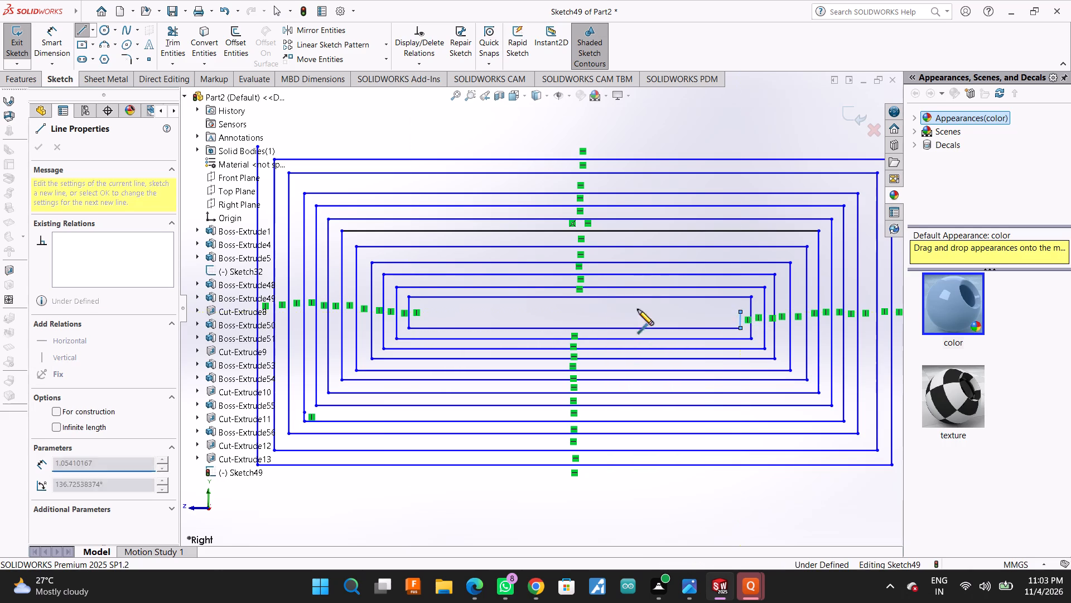
pyautogui.click(421, 309)
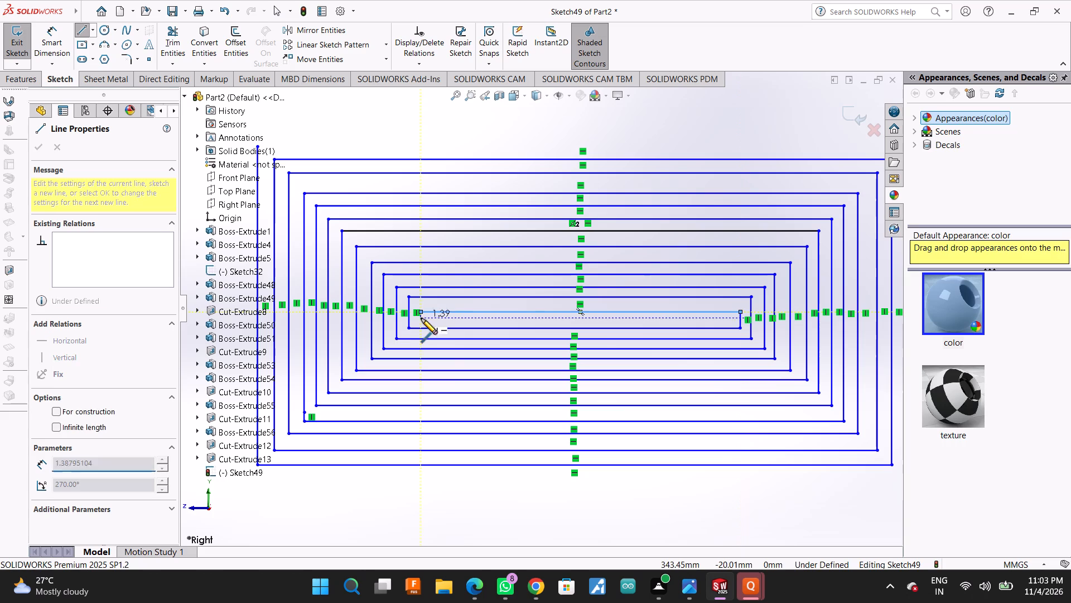
pyautogui.click(421, 322)
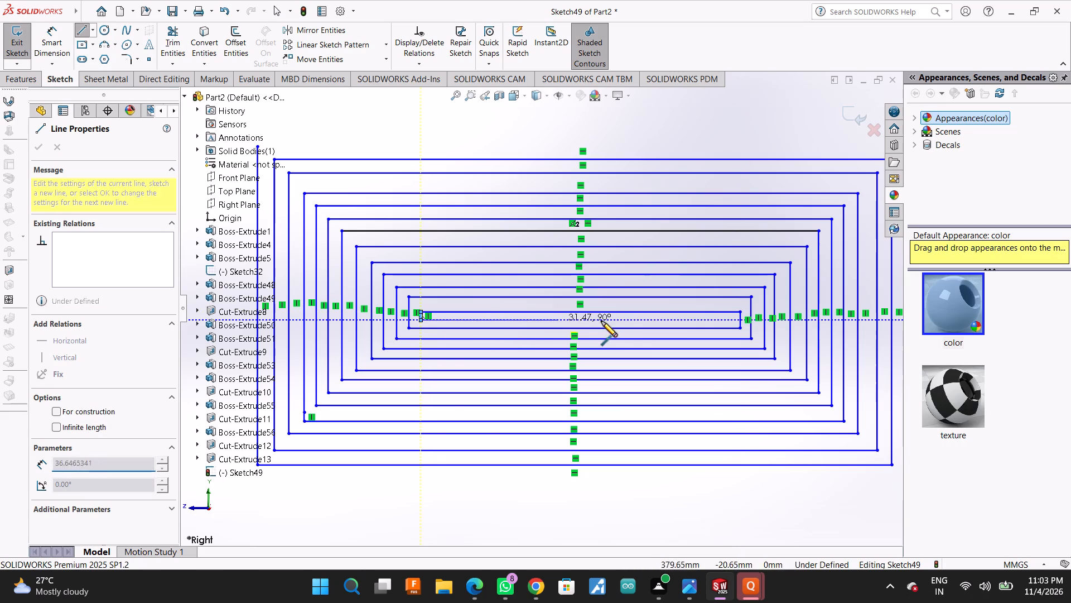
pyautogui.click(723, 323)
# Power trim the spiral's outermost segments inward: left vertical, bottom line, right vertical, top line and the following left vertical.
pyautogui.click(167, 30)
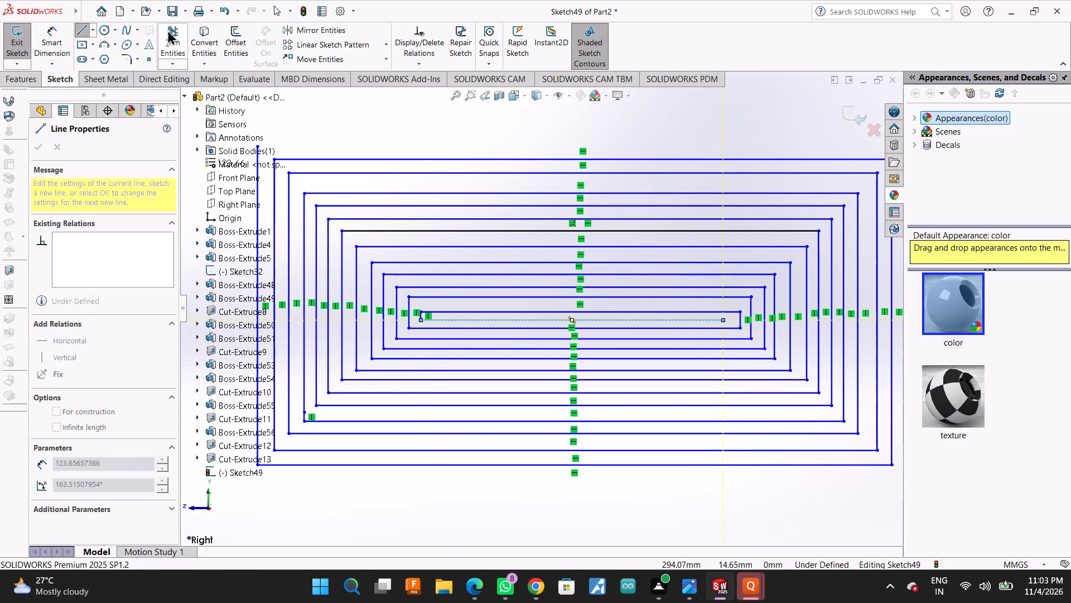
pyautogui.scroll(2, 351, 322)
pyautogui.scroll(-2, 358, 303)
pyautogui.moveTo(351, 308); pyautogui.dragTo(358, 312)
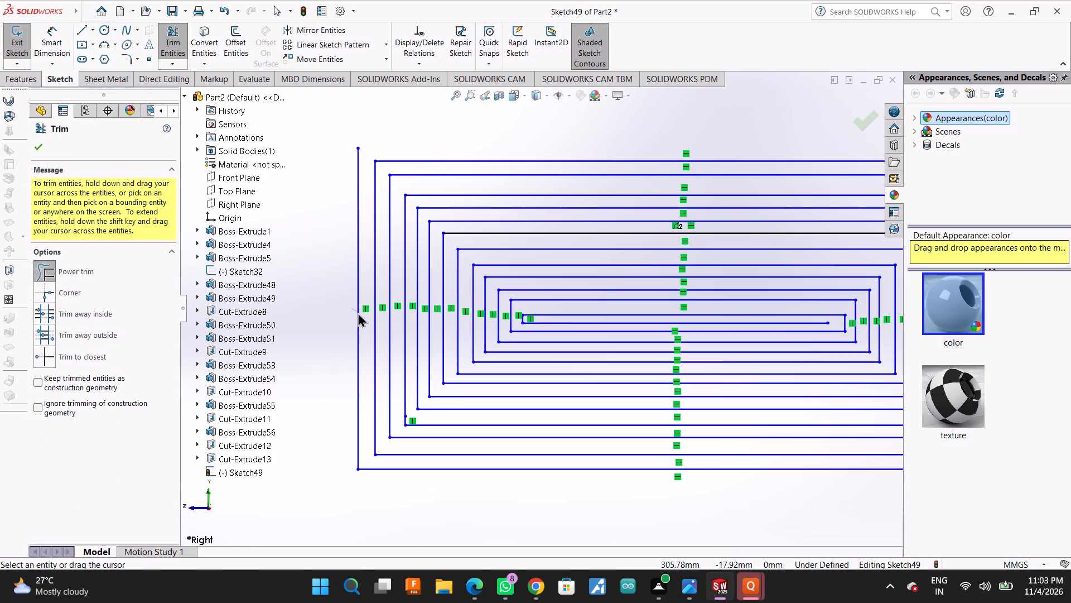
pyautogui.moveTo(358, 312); pyautogui.dragTo(362, 328)
pyautogui.moveTo(372, 486); pyautogui.dragTo(368, 461)
pyautogui.scroll(2, 367, 460)
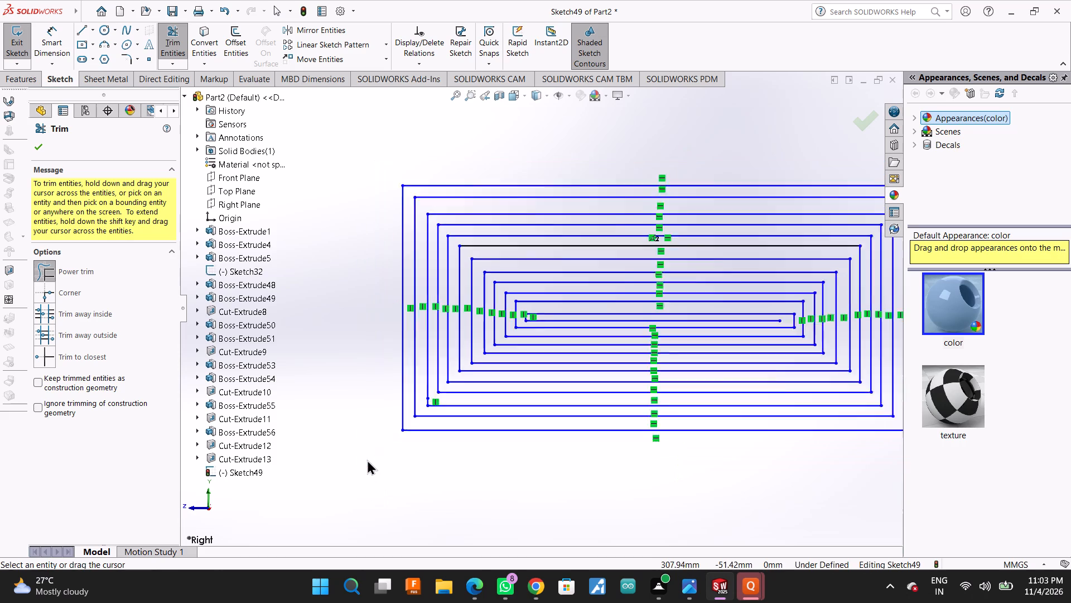
pyautogui.scroll(1, 367, 460)
pyautogui.moveTo(831, 354); pyautogui.dragTo(801, 365)
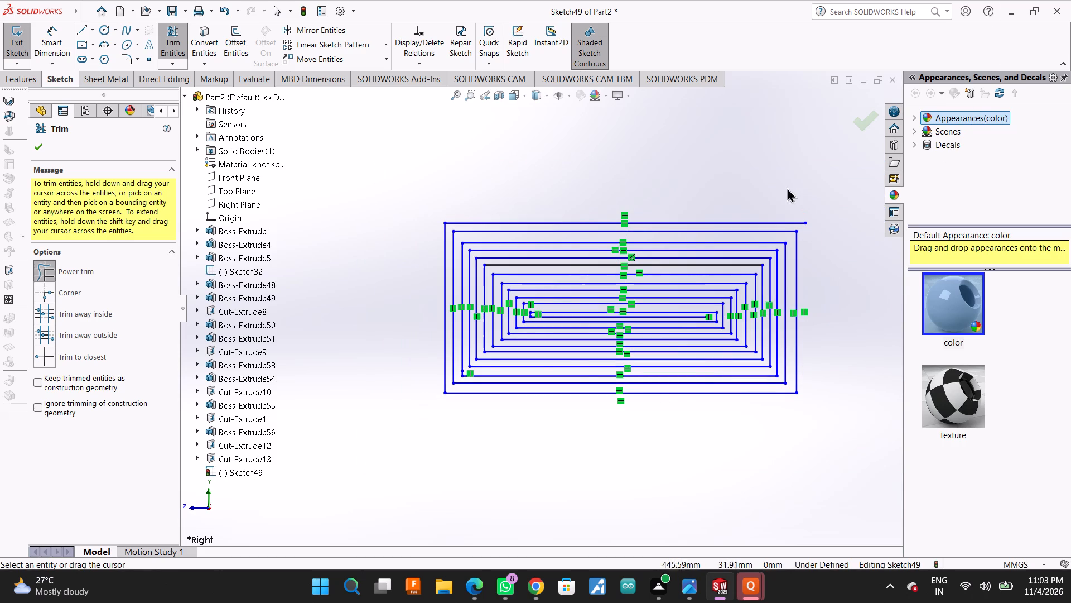
pyautogui.moveTo(782, 193); pyautogui.dragTo(781, 228)
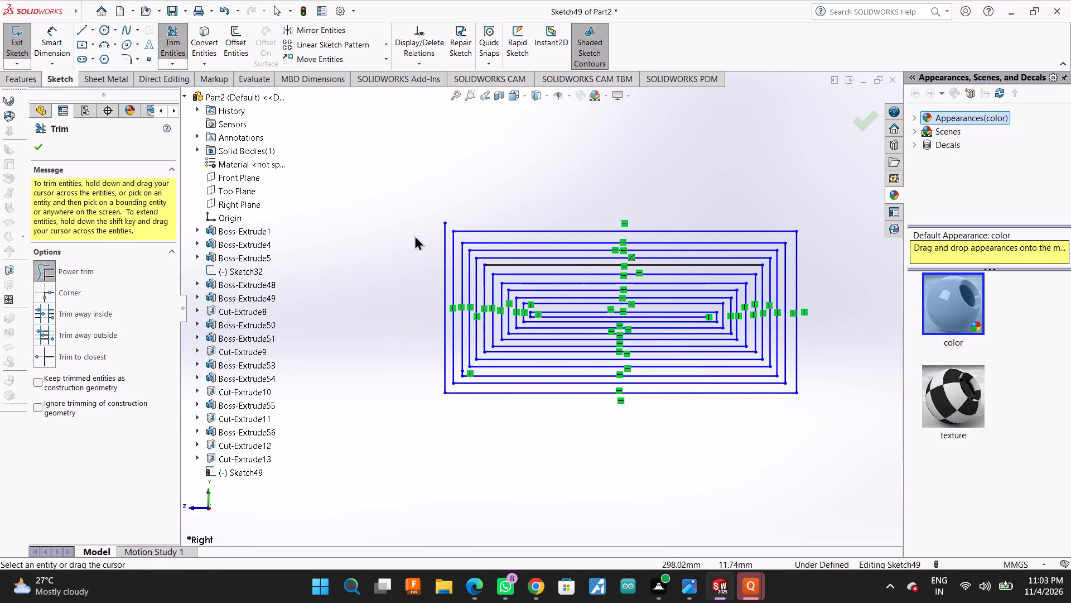
pyautogui.moveTo(415, 235); pyautogui.dragTo(449, 226)
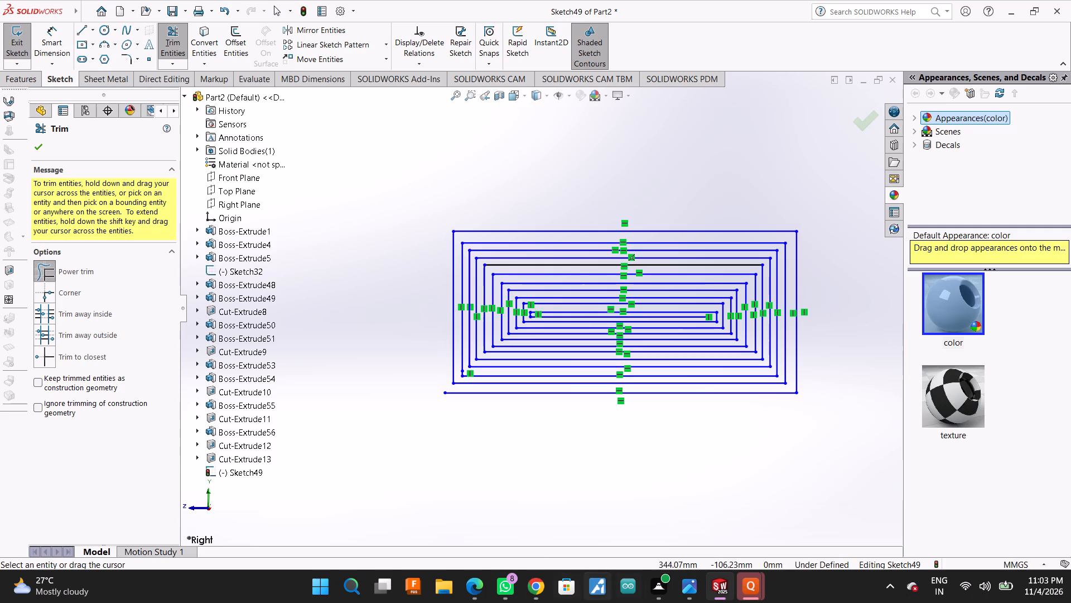
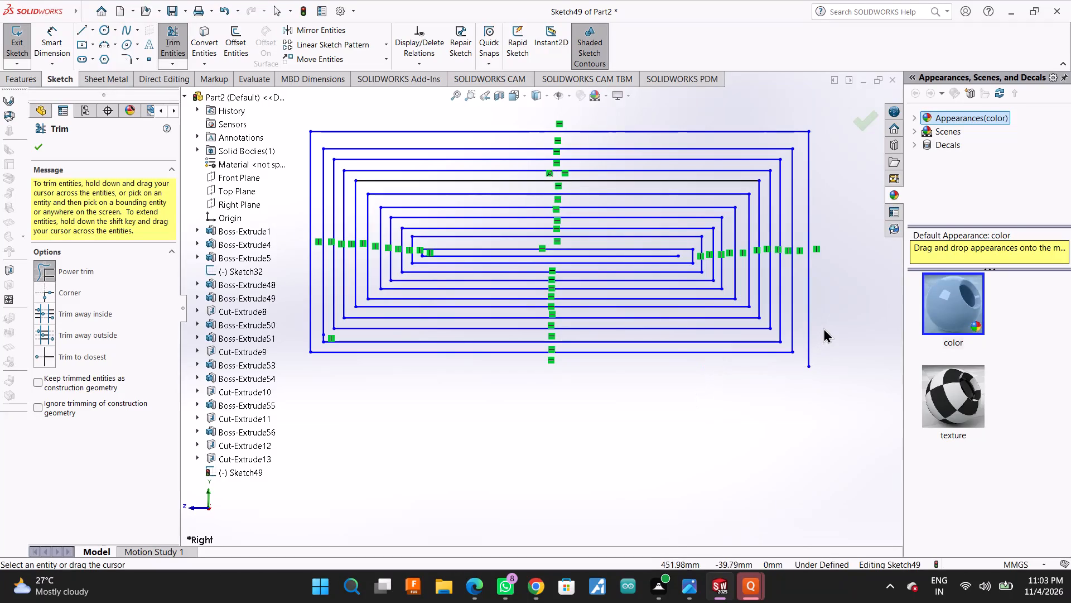
# Trim away the outermost turn of the rectangular spiral, removing its top, right, left and bottom lines.
pyautogui.moveTo(781, 112); pyautogui.dragTo(799, 140)
pyautogui.scroll(2, 578, 154)
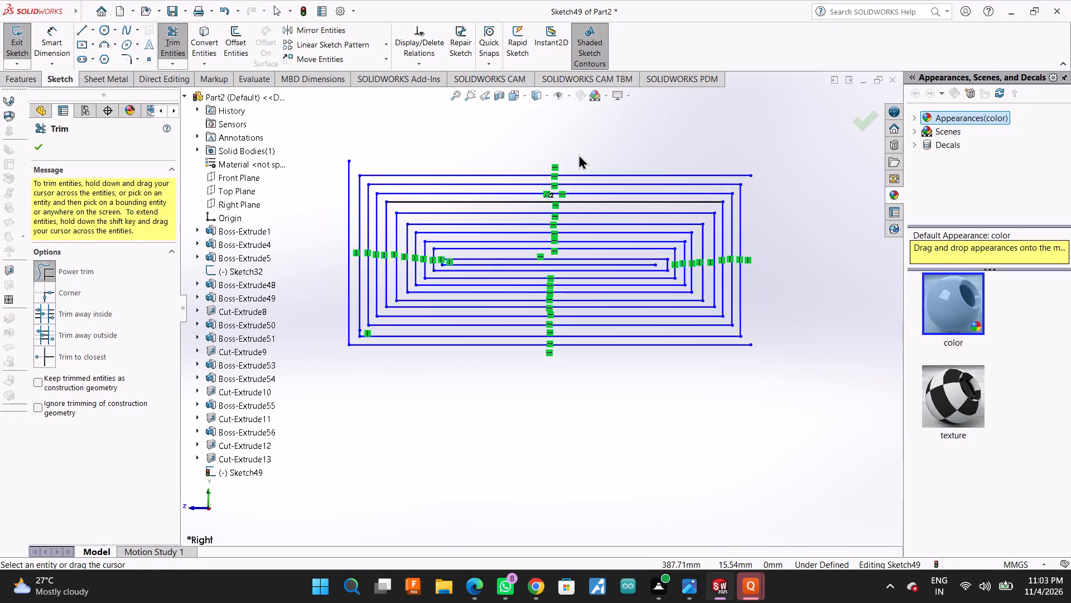
pyautogui.scroll(-2, 558, 170)
pyautogui.scroll(-2, 495, 180)
pyautogui.scroll(2, 440, 224)
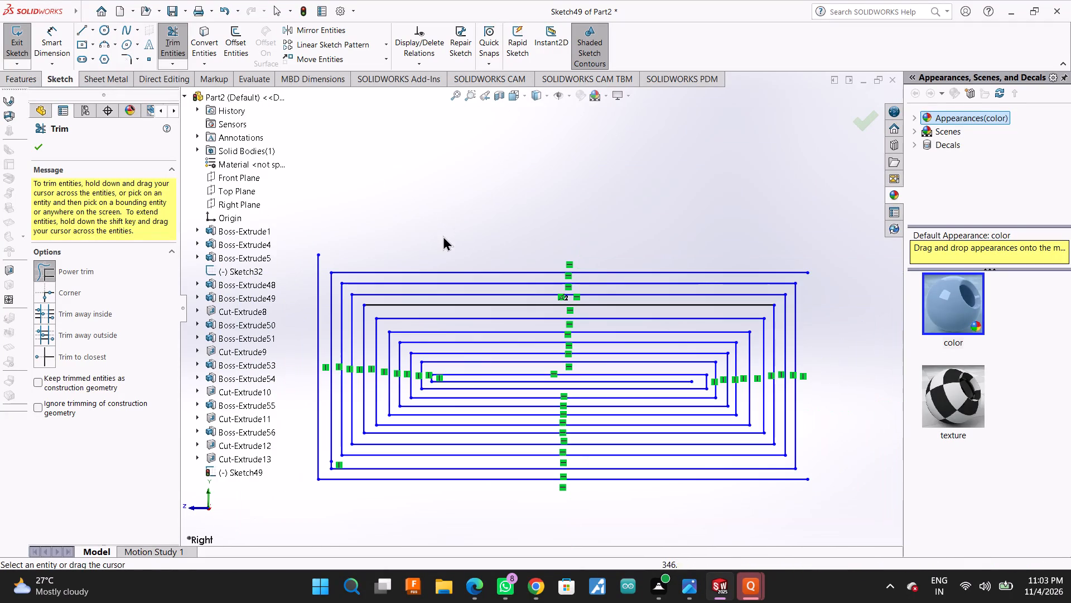
pyautogui.scroll(-1, 418, 253)
pyautogui.scroll(2, 419, 262)
pyautogui.scroll(-1, 413, 265)
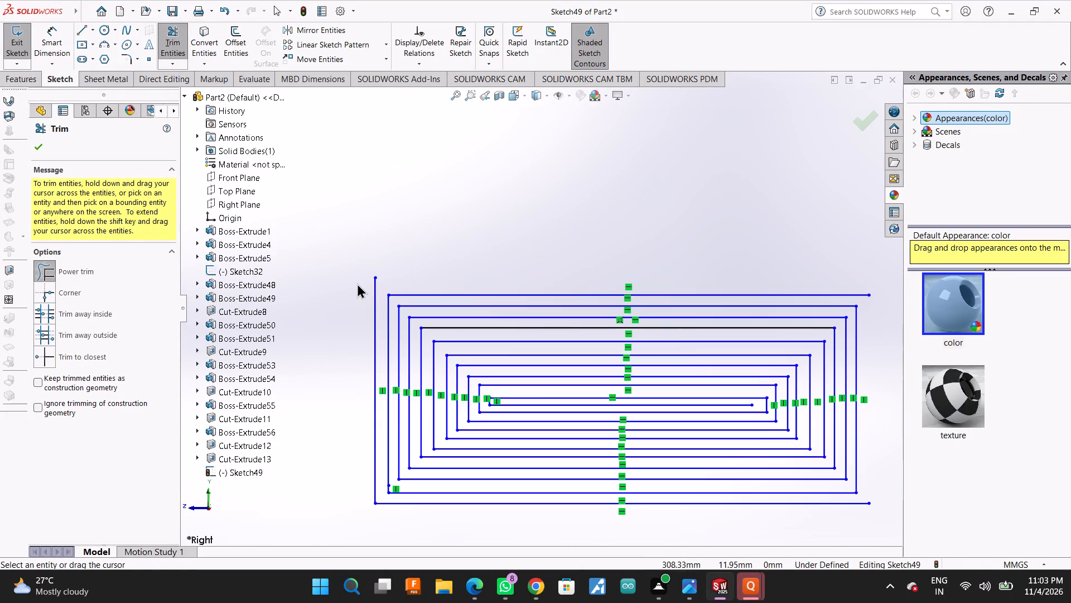
pyautogui.moveTo(357, 283); pyautogui.dragTo(378, 279)
pyautogui.moveTo(422, 514); pyautogui.dragTo(421, 501)
# Trim away the next turn of the spiral, removing its top, left, bottom and right lines.
pyautogui.moveTo(843, 267); pyautogui.dragTo(859, 277)
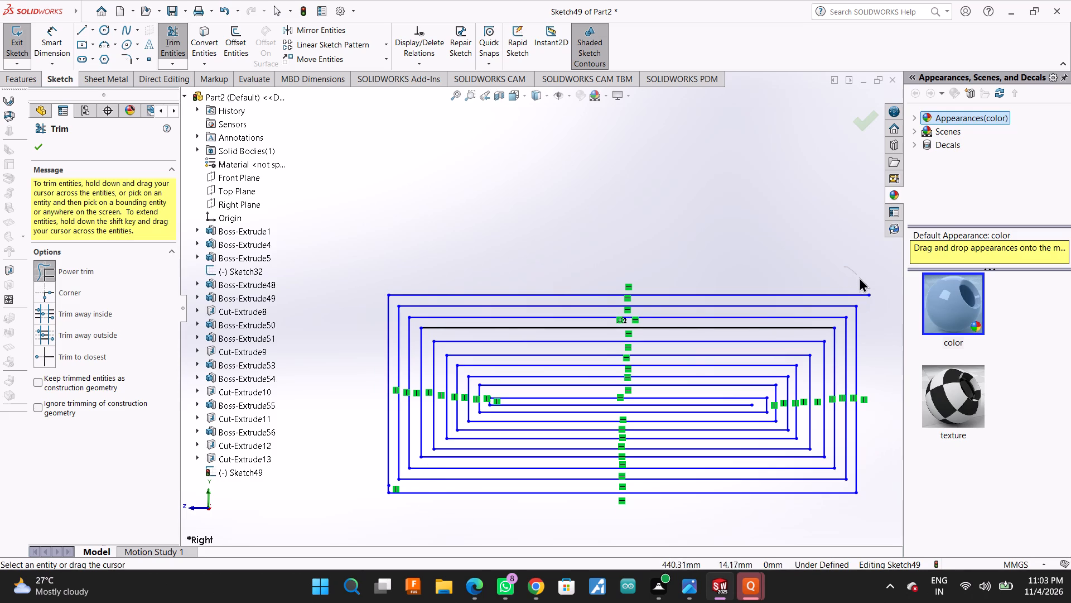
pyautogui.moveTo(859, 277); pyautogui.dragTo(865, 302)
pyautogui.moveTo(370, 301); pyautogui.dragTo(387, 296)
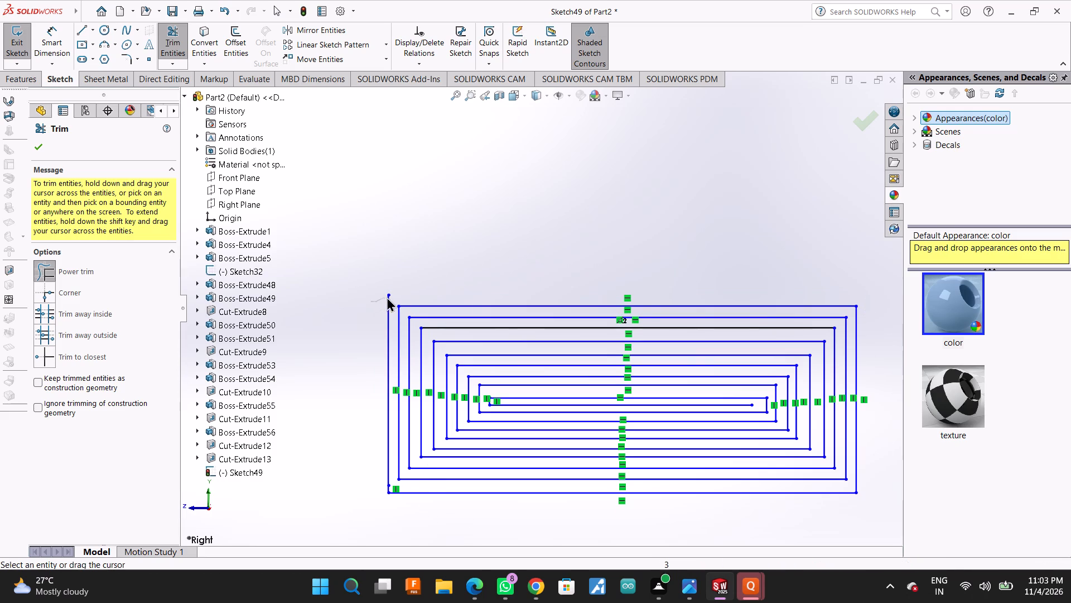
pyautogui.moveTo(387, 296); pyautogui.dragTo(394, 293)
pyautogui.moveTo(396, 516); pyautogui.dragTo(385, 489)
pyautogui.moveTo(867, 439); pyautogui.dragTo(856, 447)
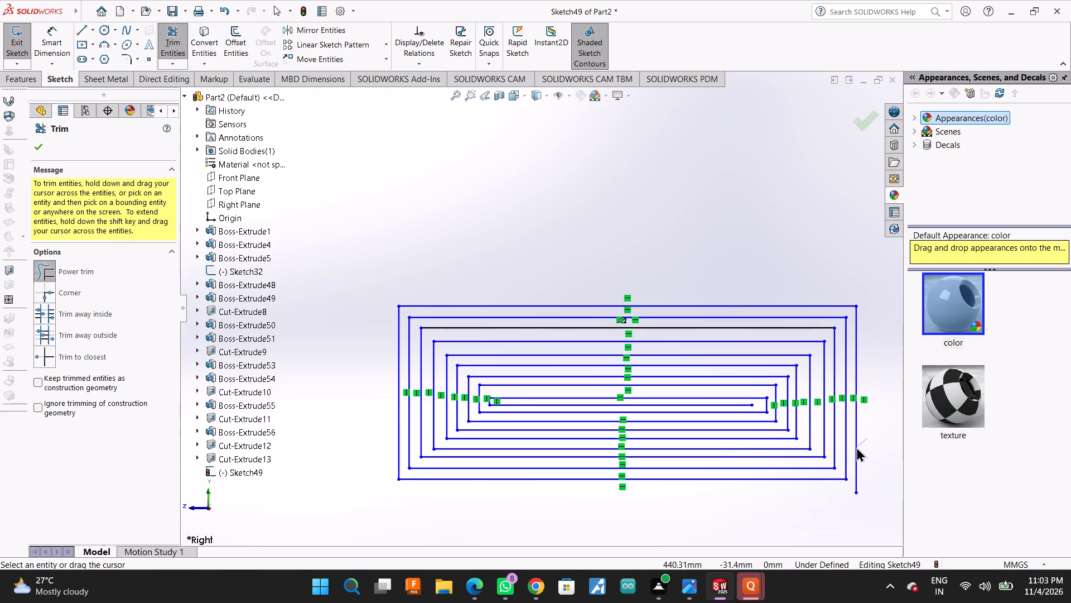
pyautogui.moveTo(856, 447); pyautogui.dragTo(859, 427)
# Trim the top and left lines of the remaining outermost turn, keeping its bottom and right lines.
pyautogui.moveTo(853, 283); pyautogui.dragTo(857, 309)
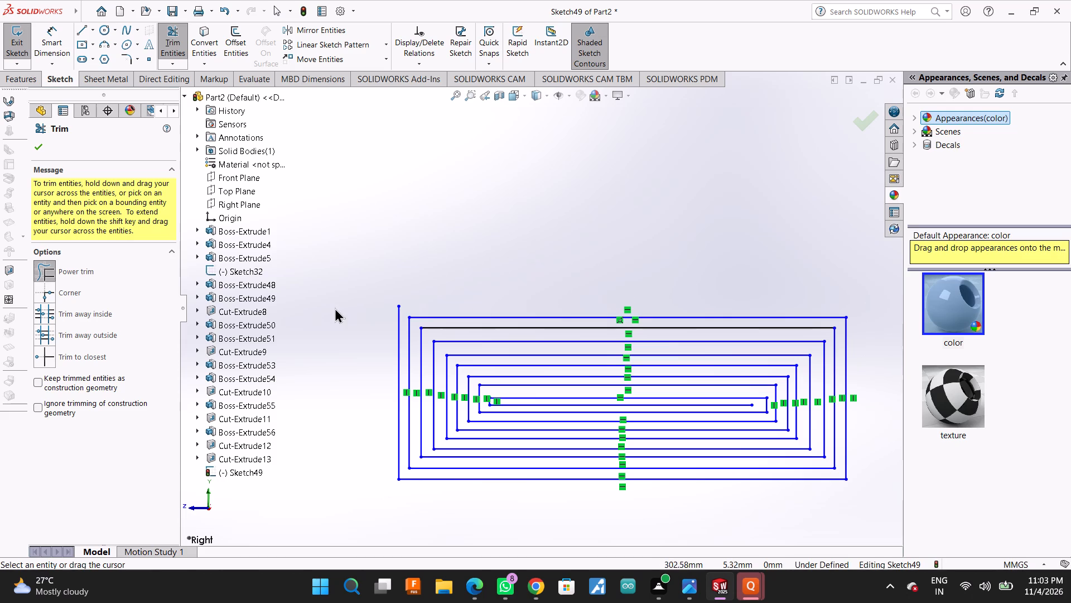
pyautogui.moveTo(357, 319); pyautogui.dragTo(403, 314)
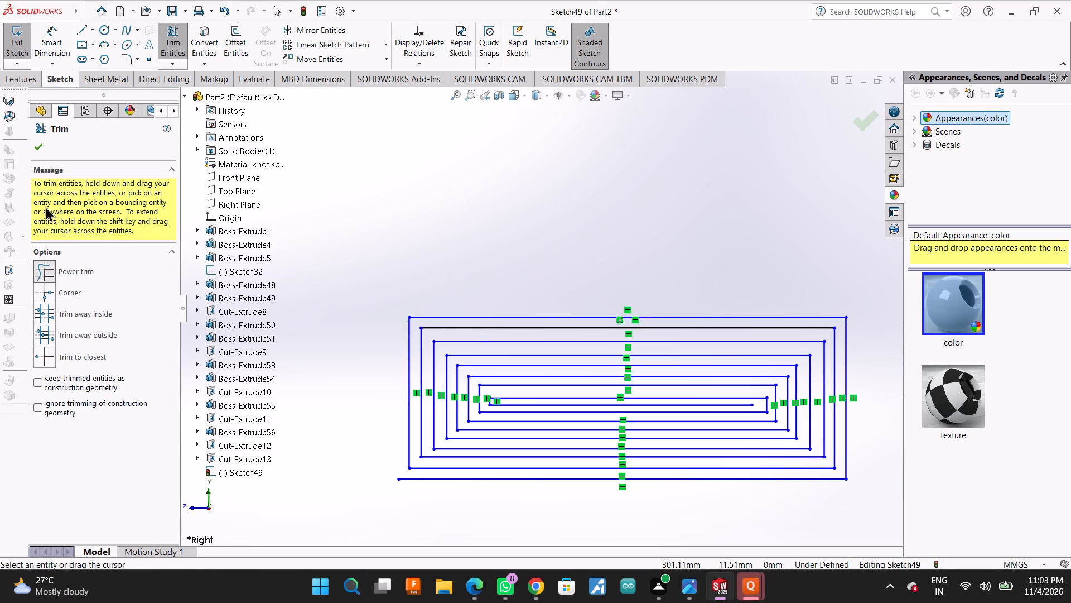
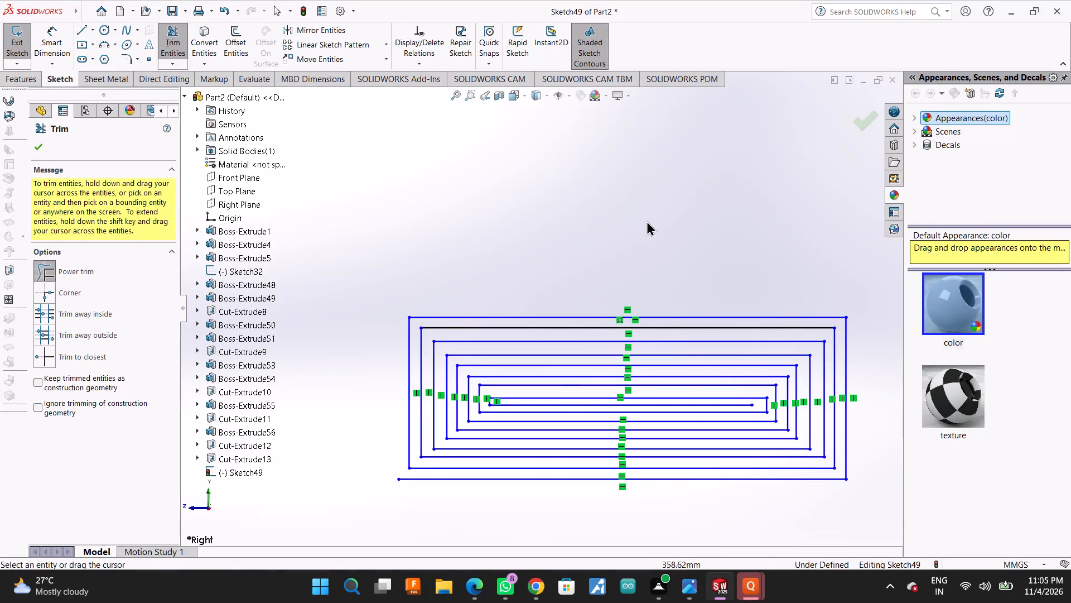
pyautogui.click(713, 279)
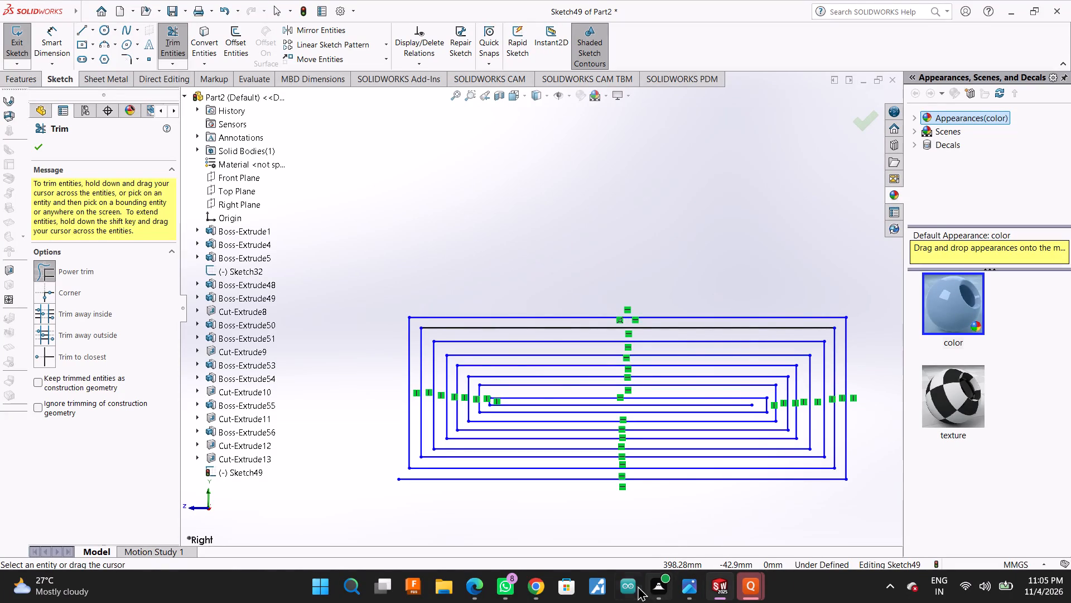
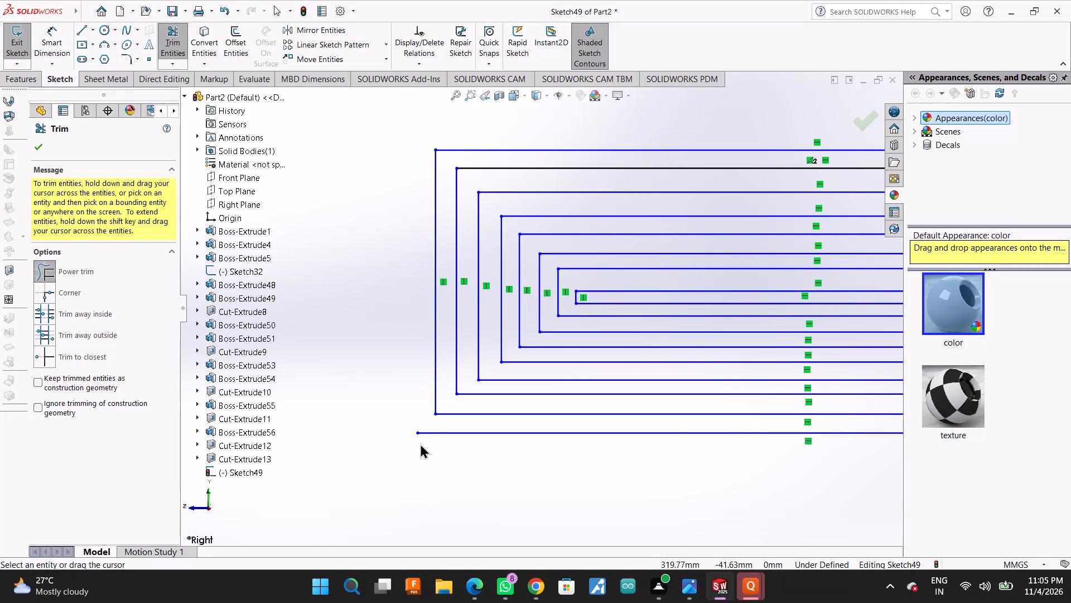
# Trim away the bottom, right, top and left lines of the spiral's outermost turn in Sketch49 with Power trim.
pyautogui.moveTo(423, 451); pyautogui.dragTo(430, 422)
pyautogui.scroll(3, 427, 444)
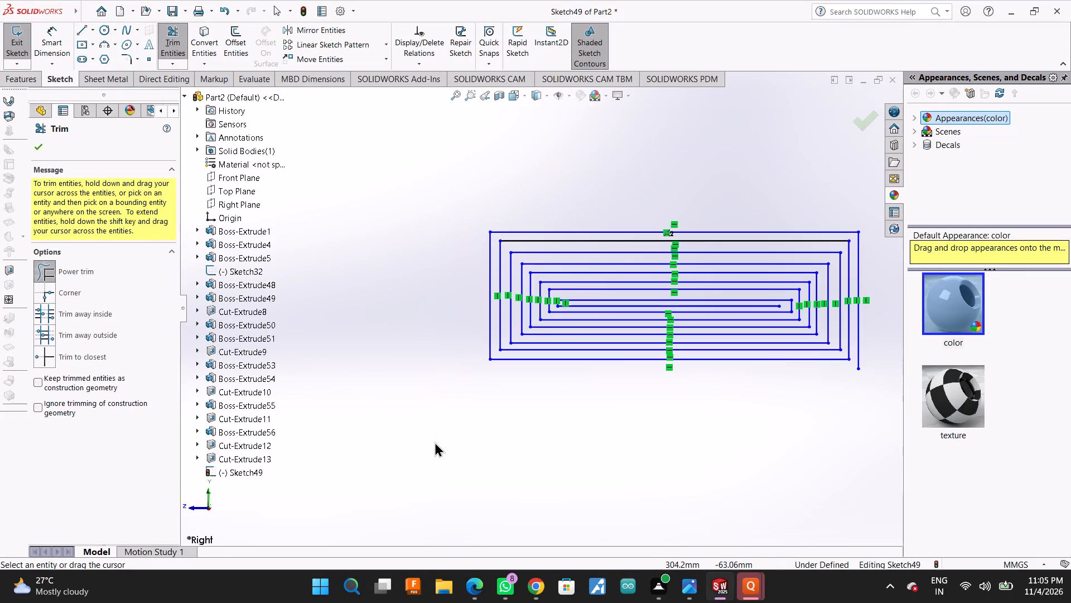
pyautogui.scroll(3, 435, 442)
pyautogui.scroll(-3, 698, 382)
pyautogui.scroll(-2, 797, 325)
pyautogui.moveTo(708, 260); pyautogui.dragTo(697, 267)
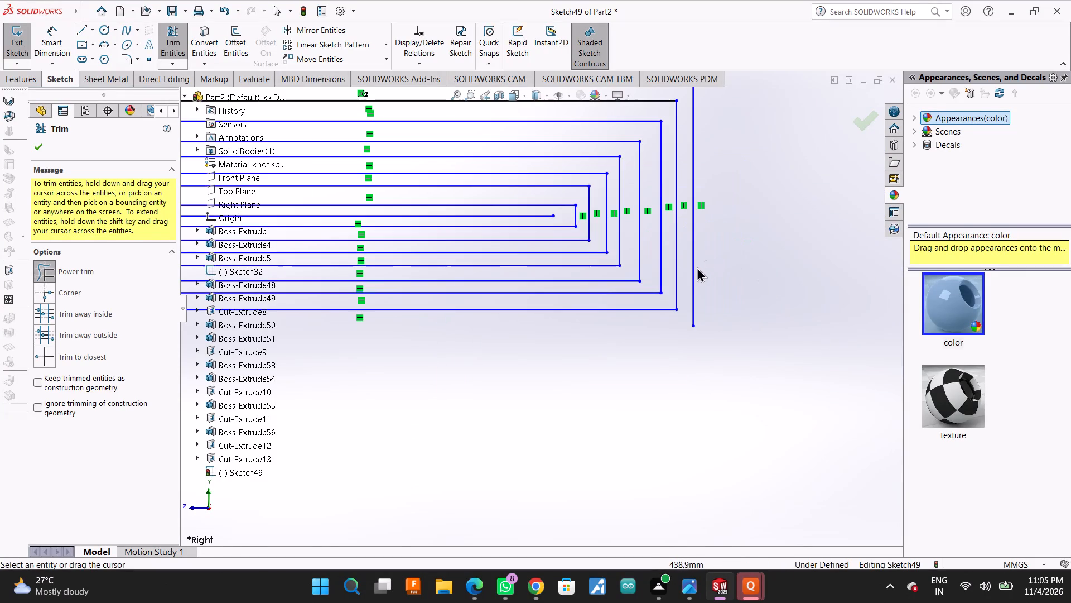
pyautogui.moveTo(697, 267); pyautogui.dragTo(683, 284)
pyautogui.scroll(6, 699, 321)
pyautogui.scroll(-5, 542, 202)
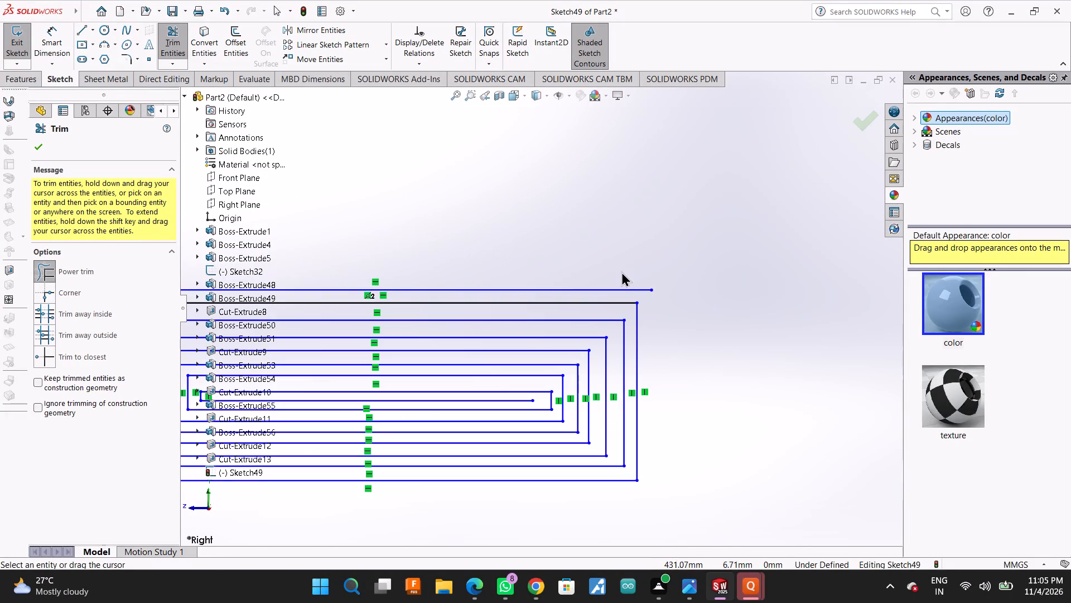
pyautogui.moveTo(621, 271); pyautogui.dragTo(640, 299)
pyautogui.scroll(8, 674, 309)
pyautogui.scroll(-2, 495, 296)
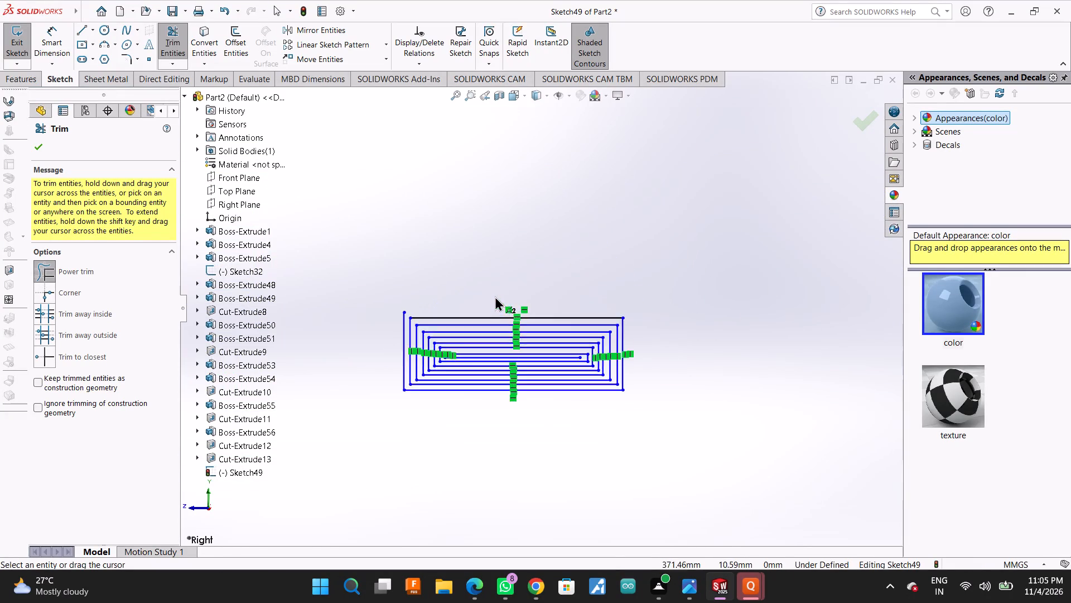
pyautogui.scroll(-4, 495, 296)
pyautogui.moveTo(317, 370); pyautogui.dragTo(337, 368)
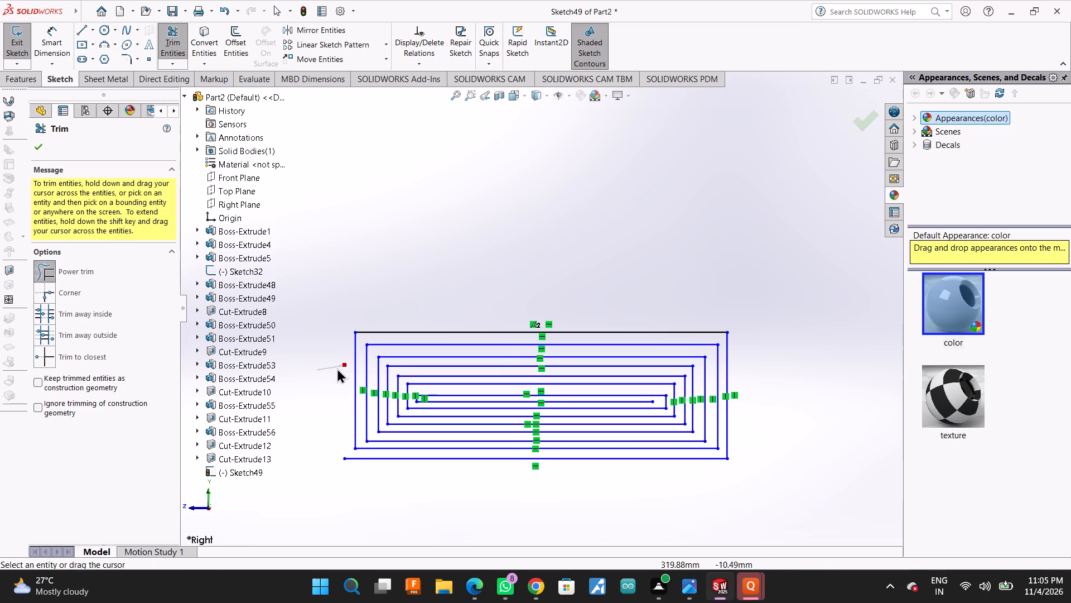
# Trim away all four sides of the rectangular spiral's new outermost turn.
pyautogui.moveTo(337, 368); pyautogui.dragTo(350, 466)
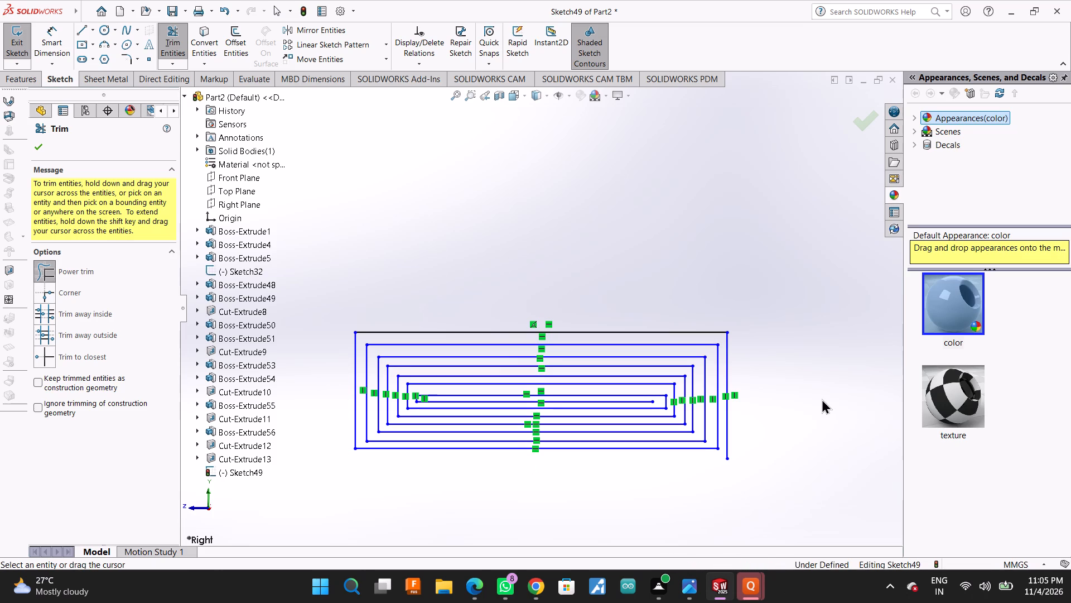
pyautogui.moveTo(818, 397); pyautogui.dragTo(724, 332)
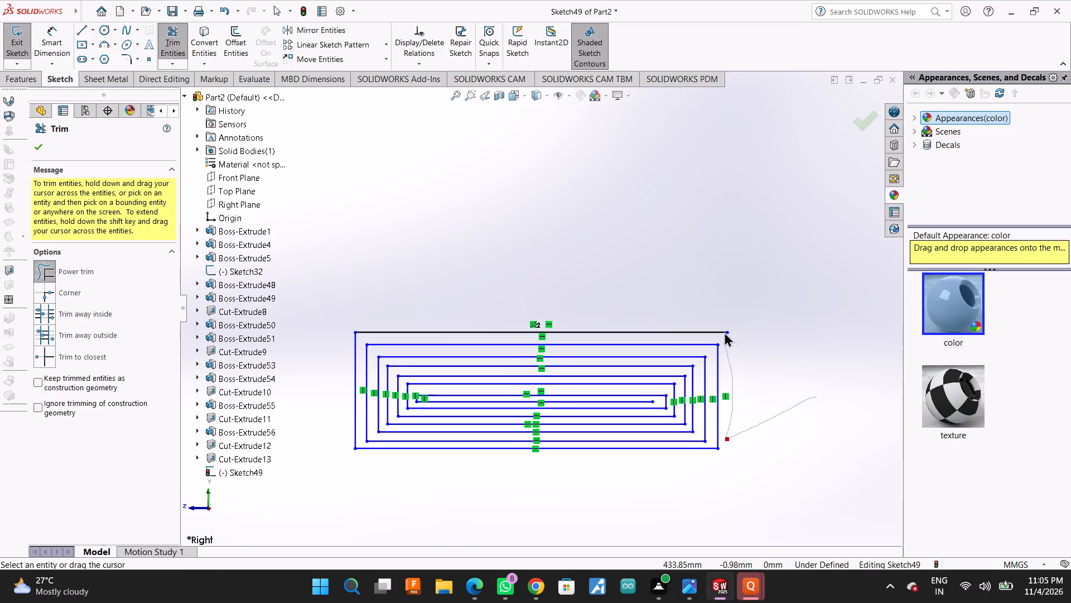
pyautogui.moveTo(724, 332); pyautogui.dragTo(716, 322)
pyautogui.moveTo(335, 353); pyautogui.dragTo(358, 341)
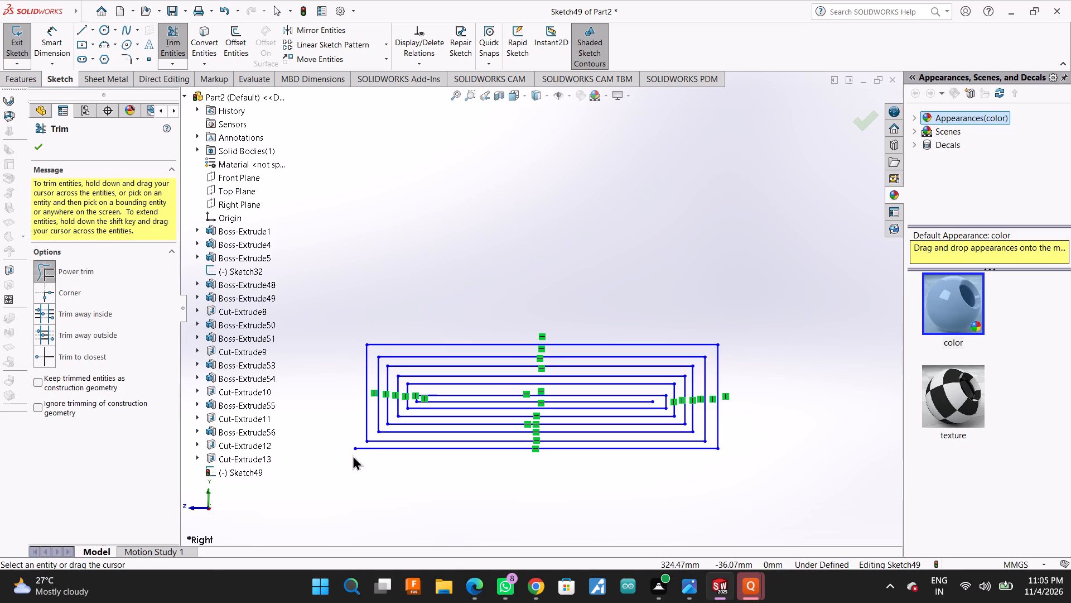
# Trim away the following outer turn of the spiral, removing its bottom, right, top and left lines.
pyautogui.moveTo(353, 455); pyautogui.dragTo(357, 441)
pyautogui.moveTo(357, 441); pyautogui.dragTo(356, 440)
pyautogui.moveTo(349, 409); pyautogui.dragTo(370, 467)
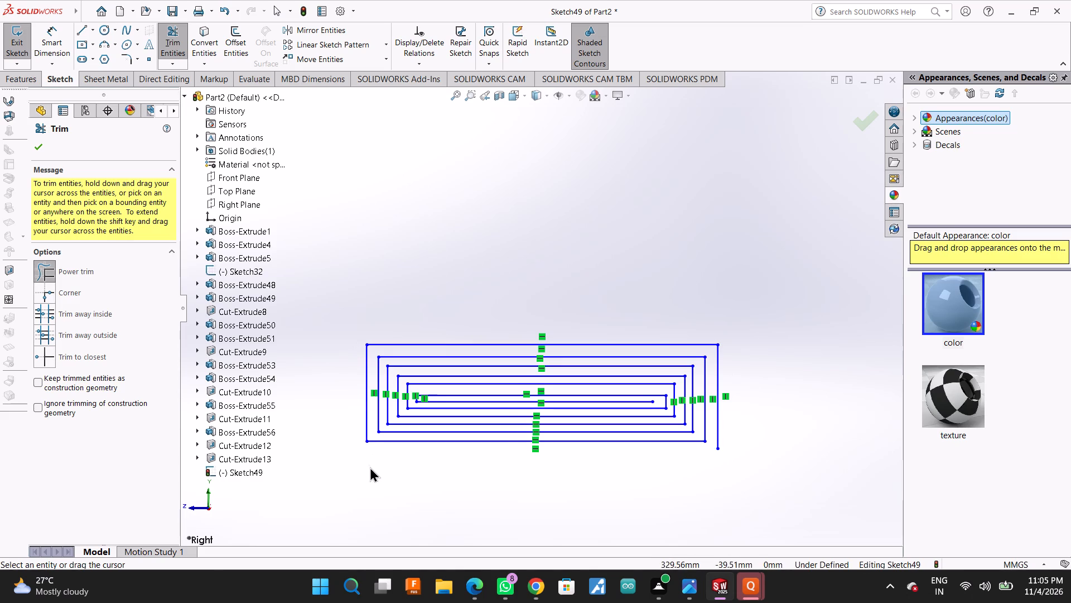
pyautogui.scroll(-2, 654, 466)
pyautogui.moveTo(744, 391); pyautogui.dragTo(717, 397)
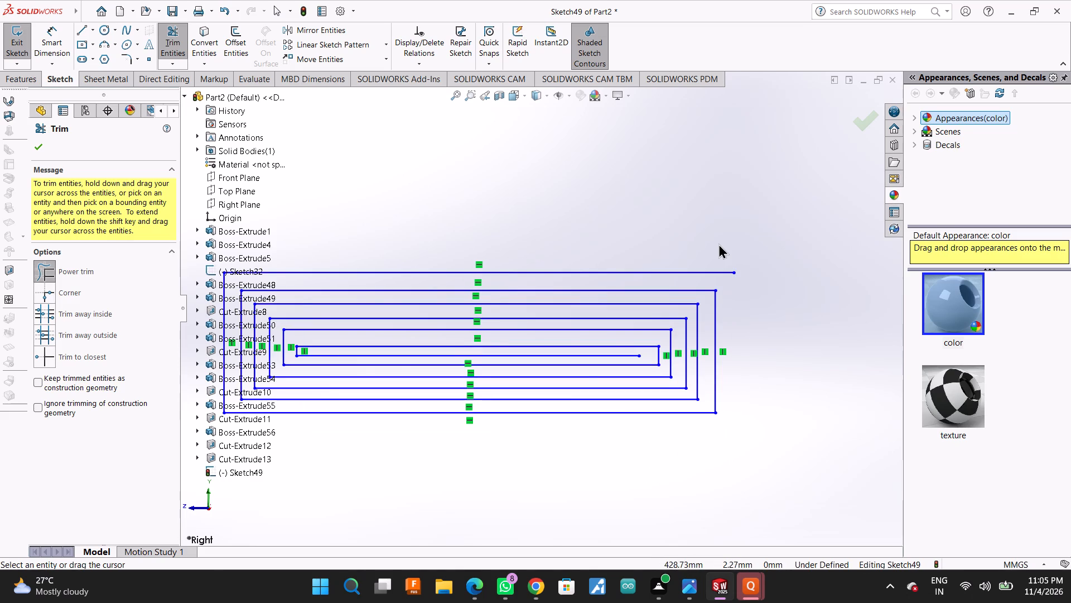
pyautogui.moveTo(718, 243); pyautogui.dragTo(735, 294)
pyautogui.scroll(3, 732, 322)
pyautogui.scroll(-2, 429, 315)
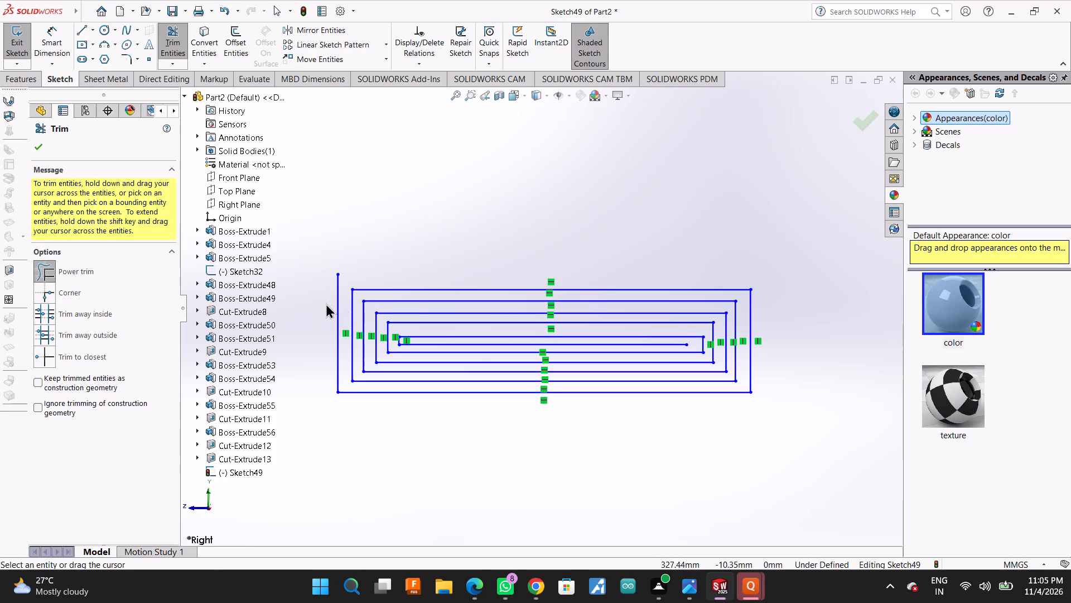
pyautogui.moveTo(318, 305); pyautogui.dragTo(342, 304)
# Trim away all remaining horizontal and vertical lines of the spiral so Sketch49 is empty, and finish trimming.
pyautogui.moveTo(341, 436); pyautogui.dragTo(343, 386)
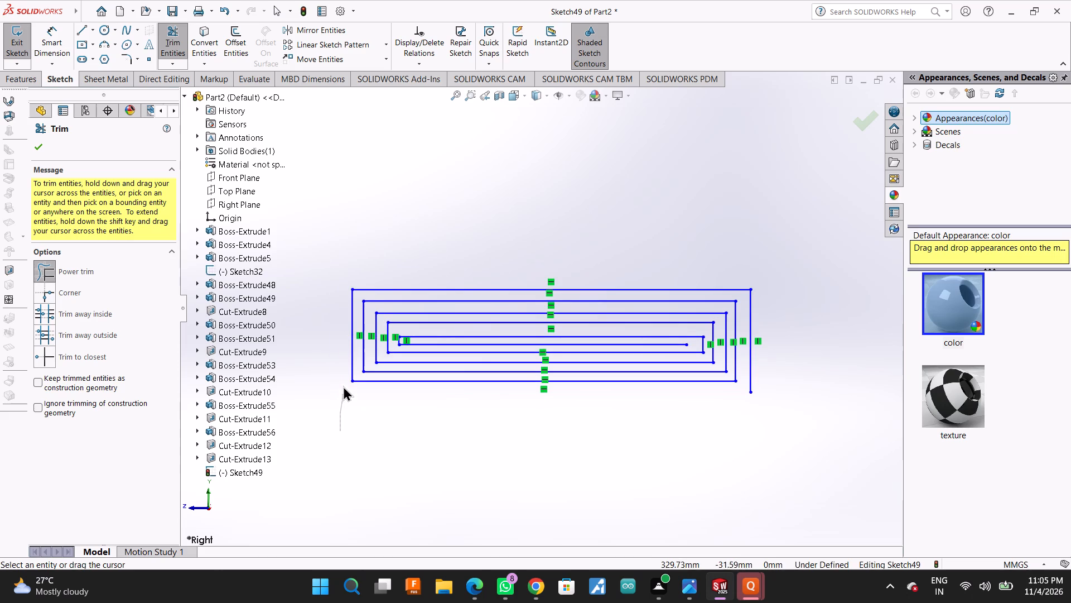
pyautogui.moveTo(343, 386); pyautogui.dragTo(344, 384)
pyautogui.moveTo(826, 324); pyautogui.dragTo(739, 358)
pyautogui.moveTo(672, 272); pyautogui.dragTo(609, 387)
pyautogui.moveTo(321, 325); pyautogui.dragTo(414, 334)
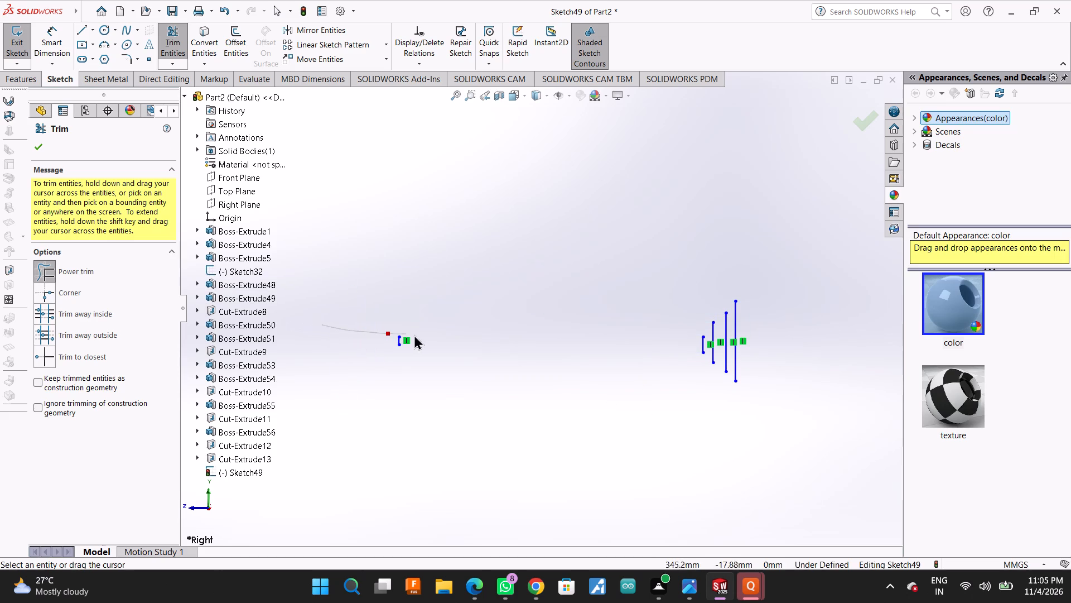
pyautogui.moveTo(414, 334); pyautogui.dragTo(811, 342)
pyautogui.moveTo(349, 347); pyautogui.dragTo(392, 342)
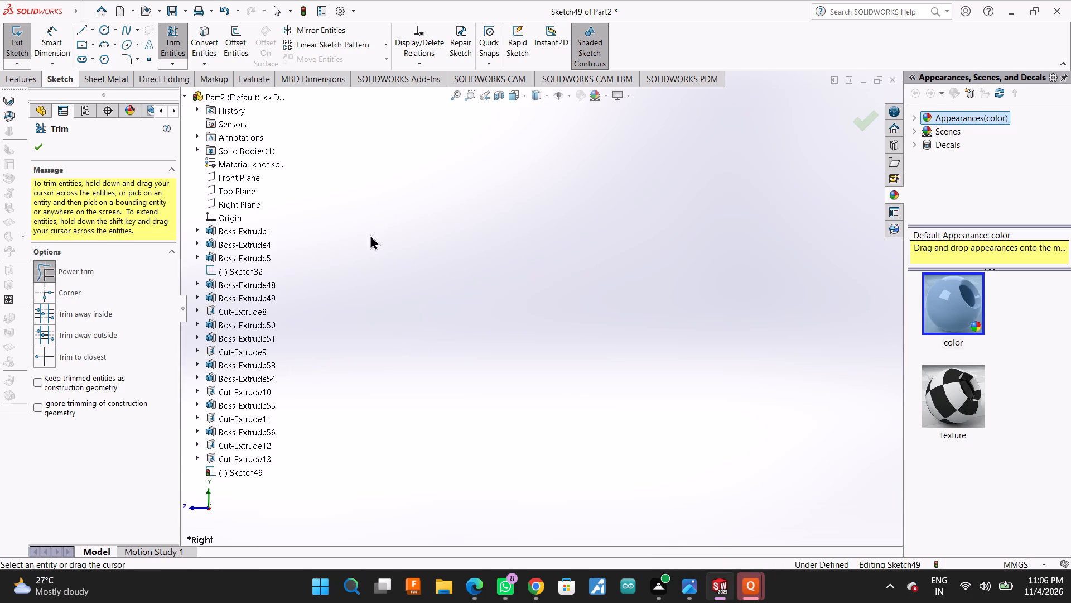
pyautogui.click(37, 142)
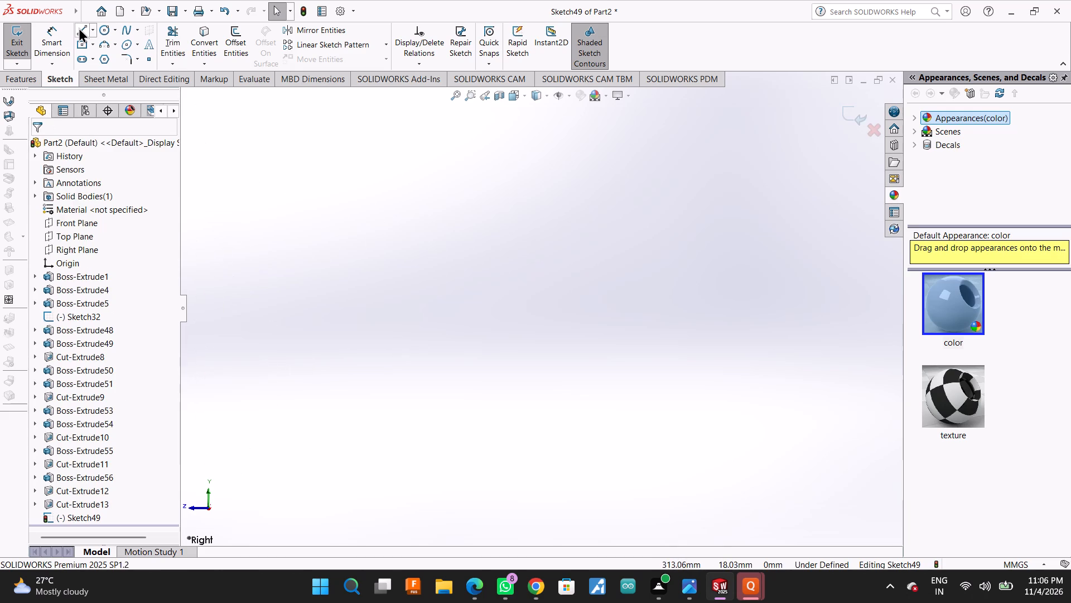
# Sketch the outer turn of a new rectangular spiral with chained lines, starting down a left side about 84 mm long and ending just inside it.
pyautogui.click(79, 27)
pyautogui.click(406, 243)
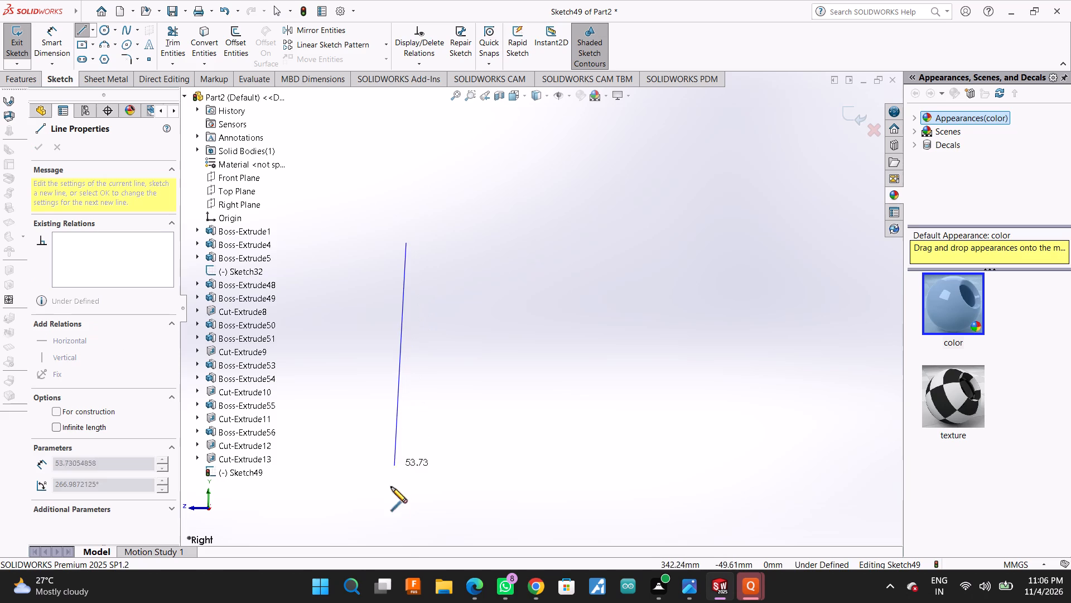
pyautogui.scroll(2, 407, 435)
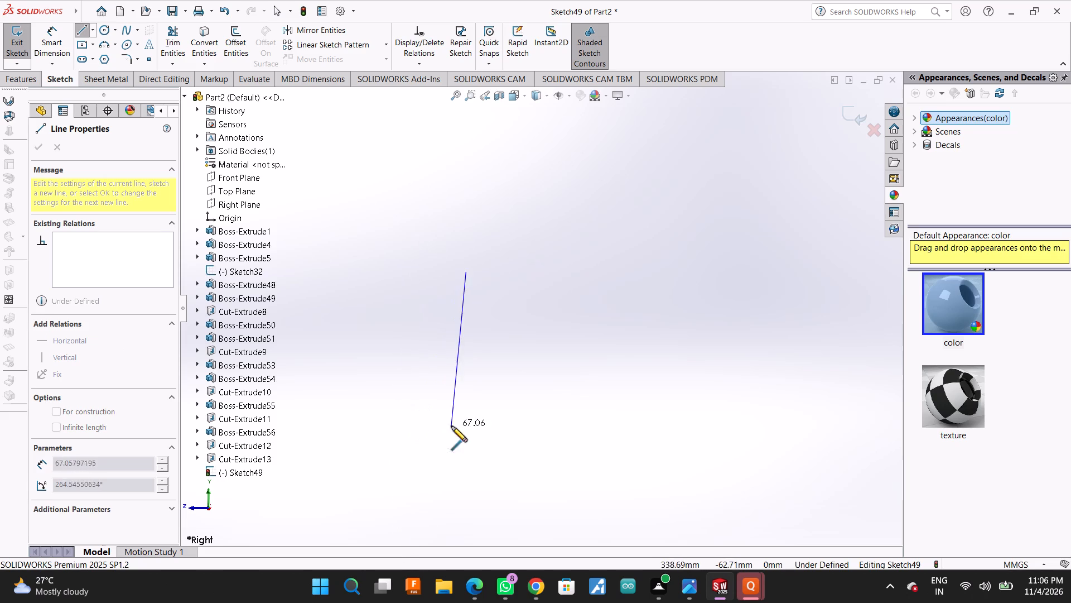
pyautogui.click(467, 466)
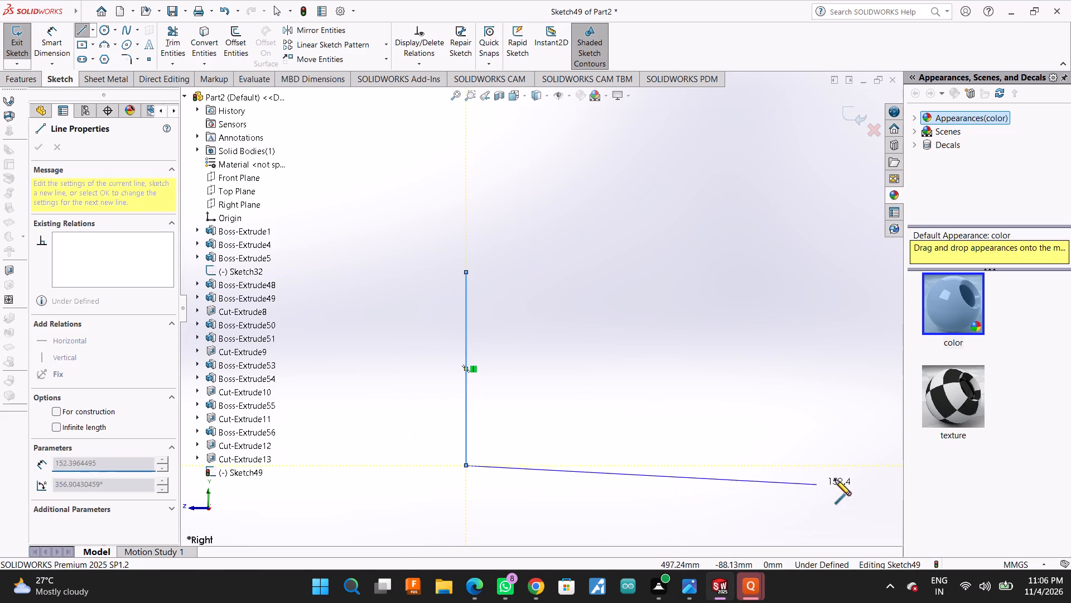
pyautogui.click(871, 466)
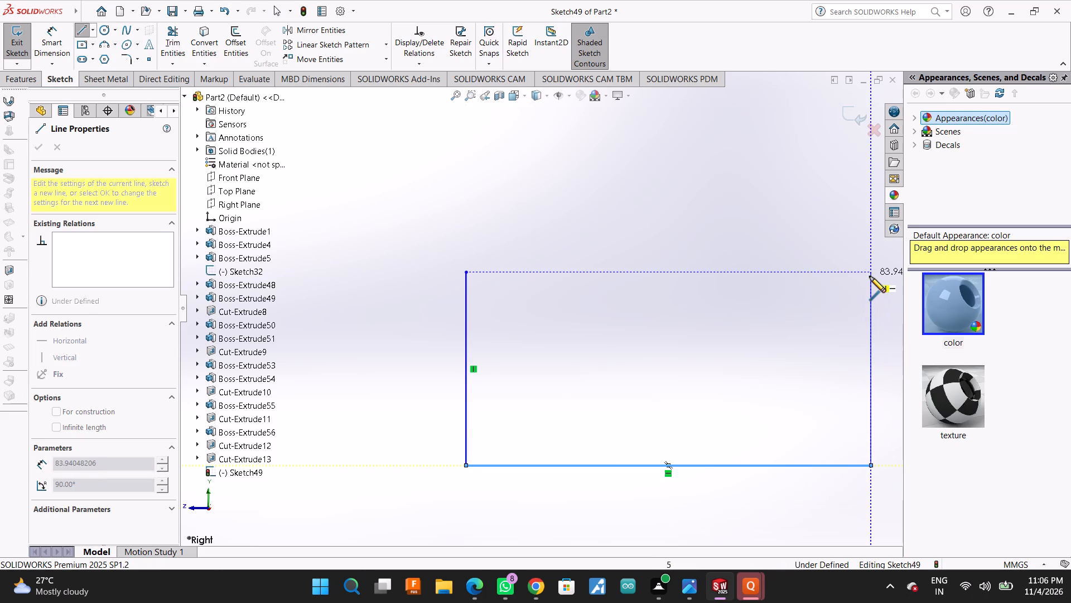
pyautogui.click(870, 277)
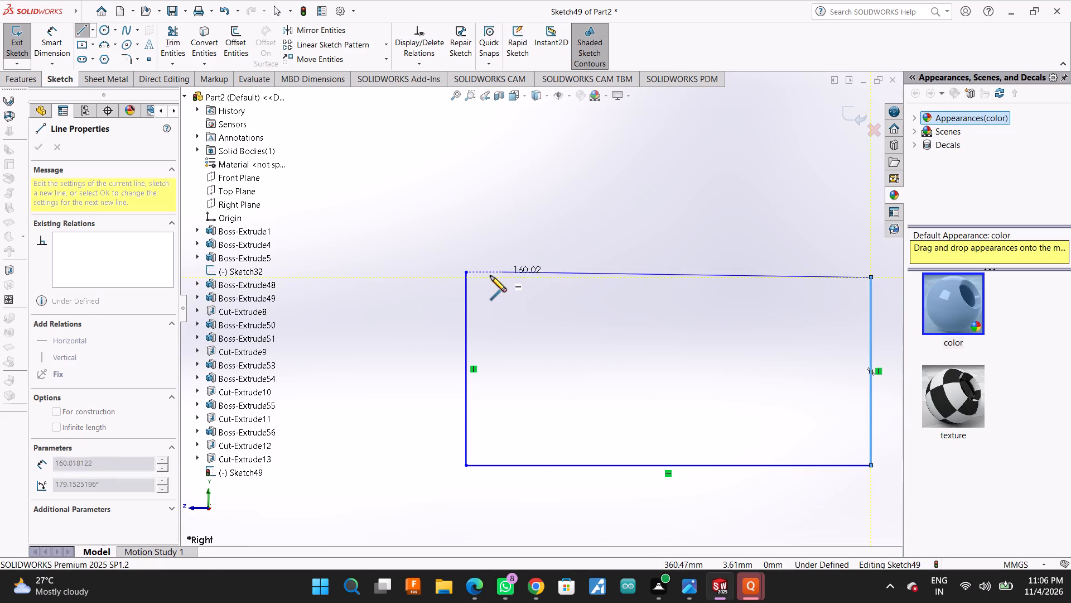
pyautogui.click(474, 281)
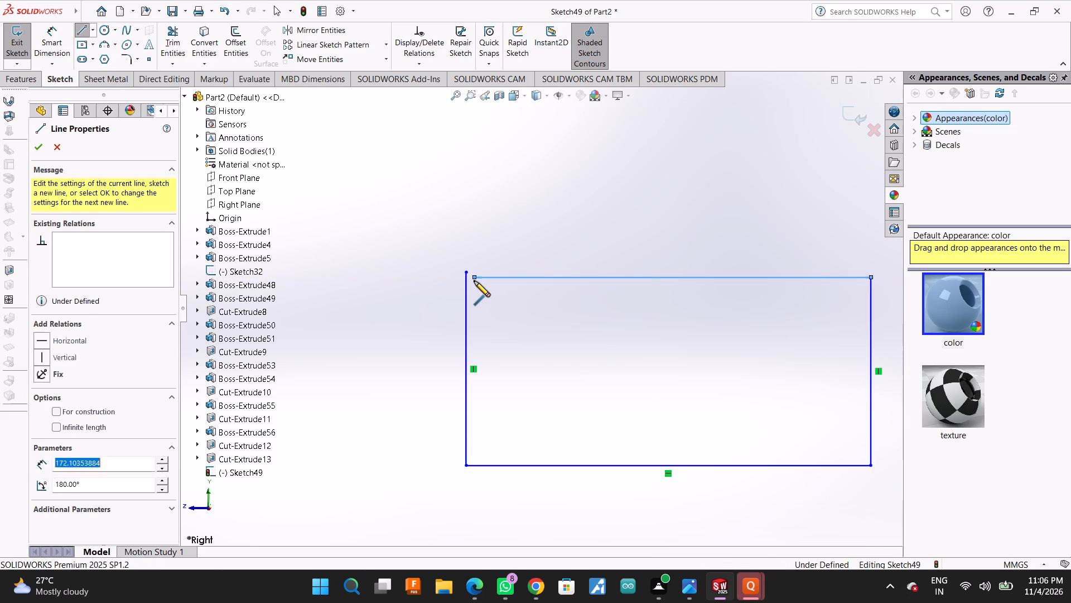
# Continue the line chain inward with a second and third rectangular turn, with top sides about 165 mm and 157 mm long.
pyautogui.click(471, 459)
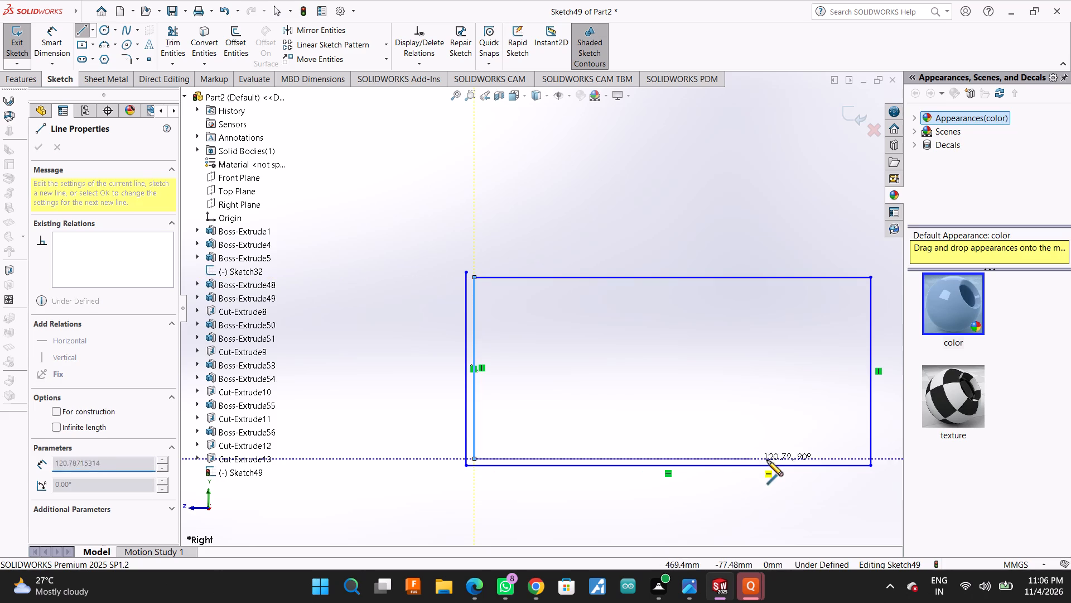
pyautogui.click(862, 461)
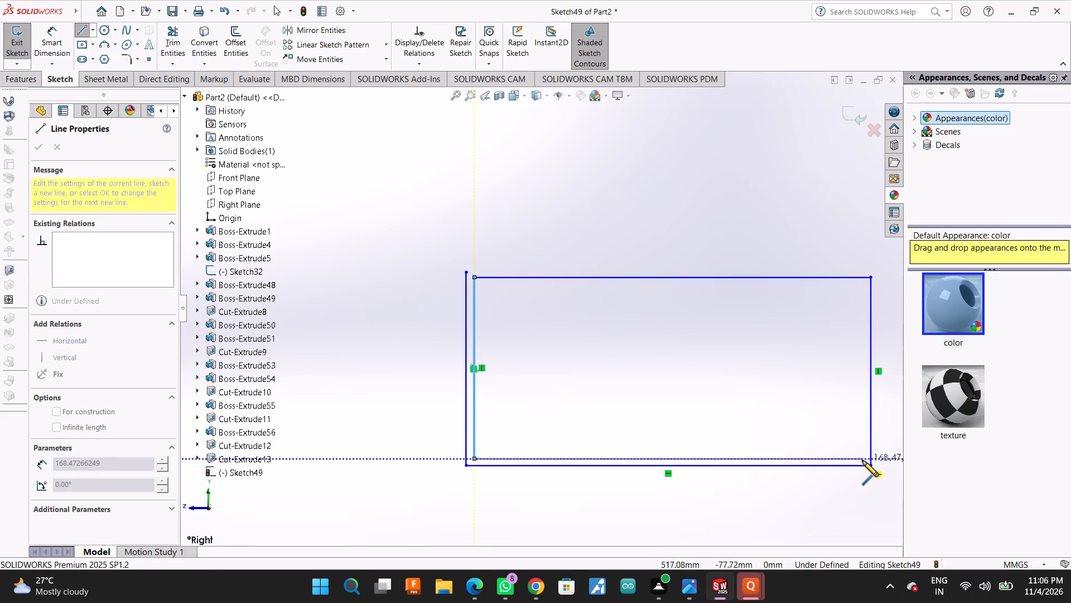
pyautogui.click(861, 287)
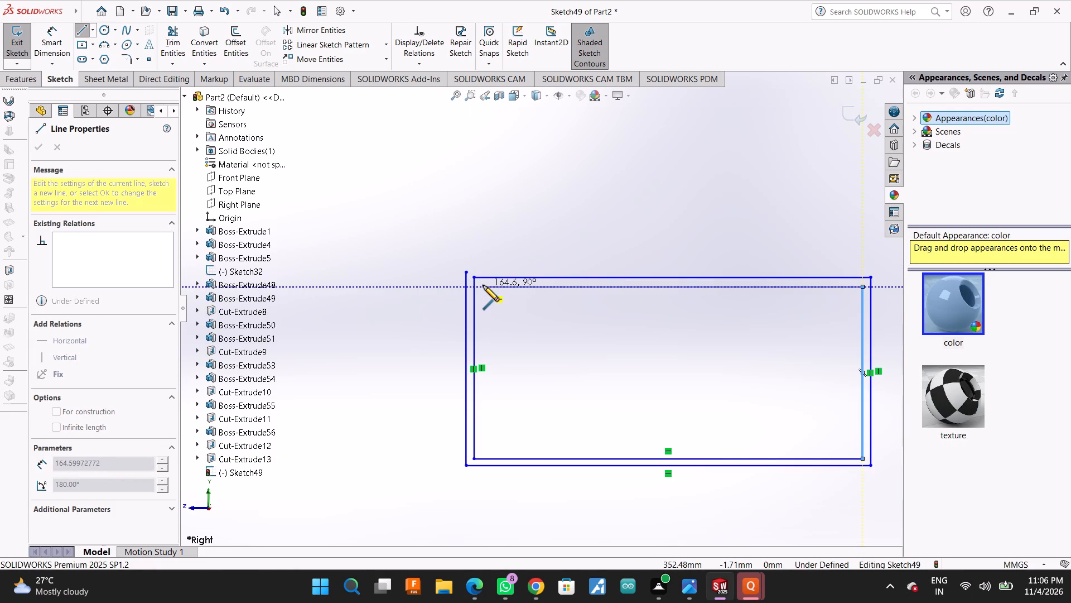
pyautogui.click(483, 285)
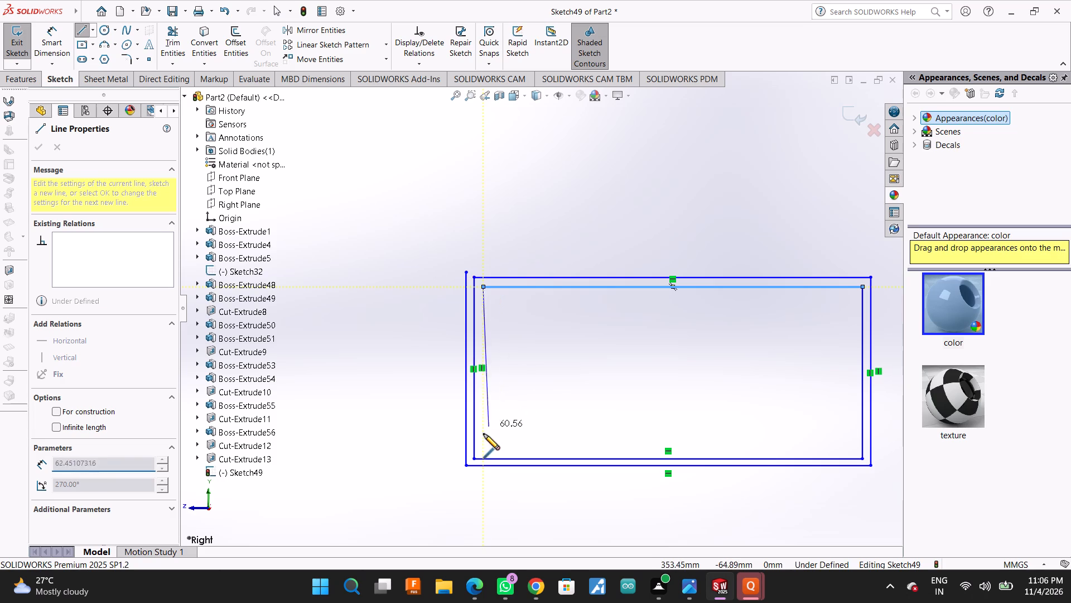
pyautogui.click(484, 451)
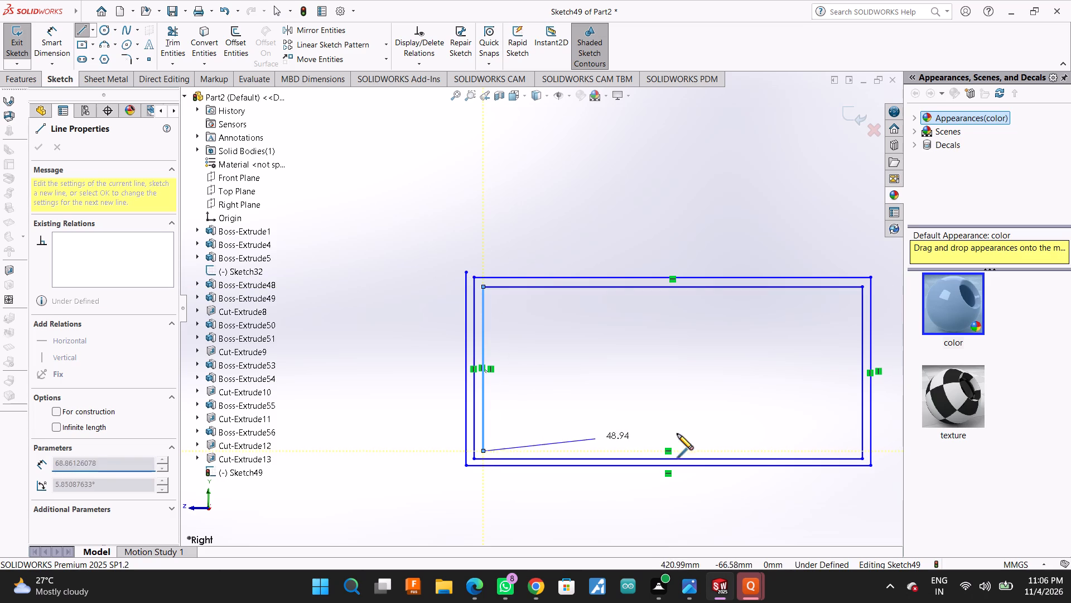
pyautogui.click(853, 452)
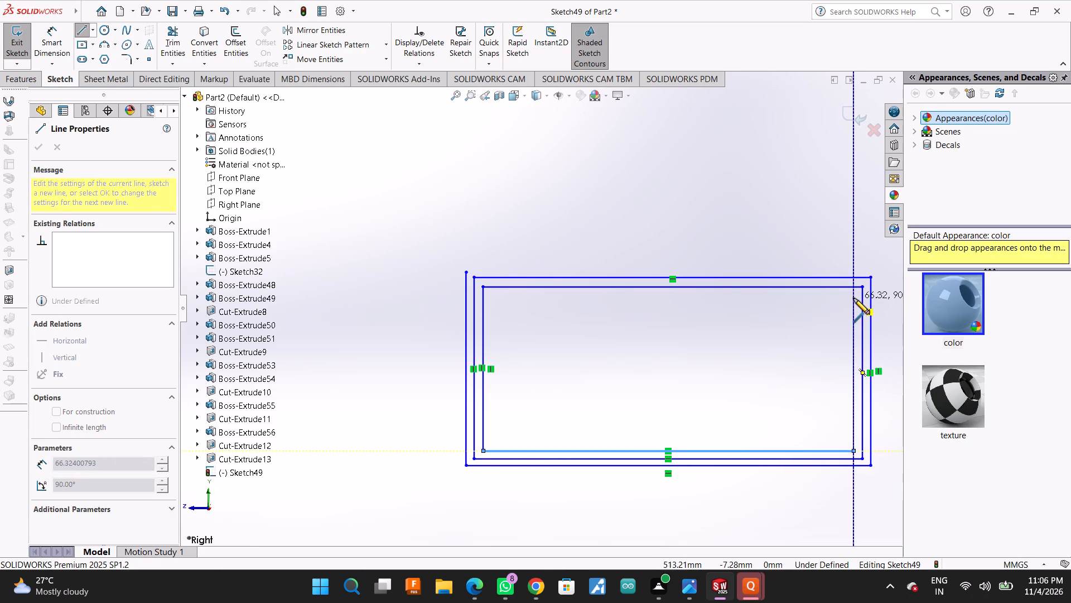
pyautogui.click(853, 295)
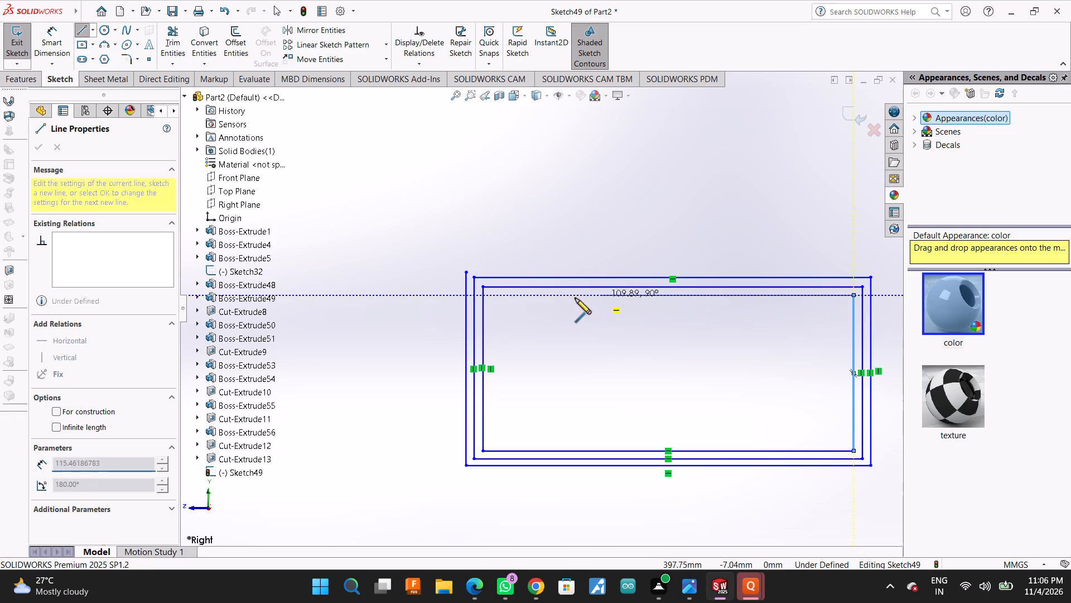
pyautogui.click(491, 294)
# Continue the line chain inward with a fourth turn, its top side about 148 mm, and a fifth turn with a right side about 49 mm.
pyautogui.click(490, 442)
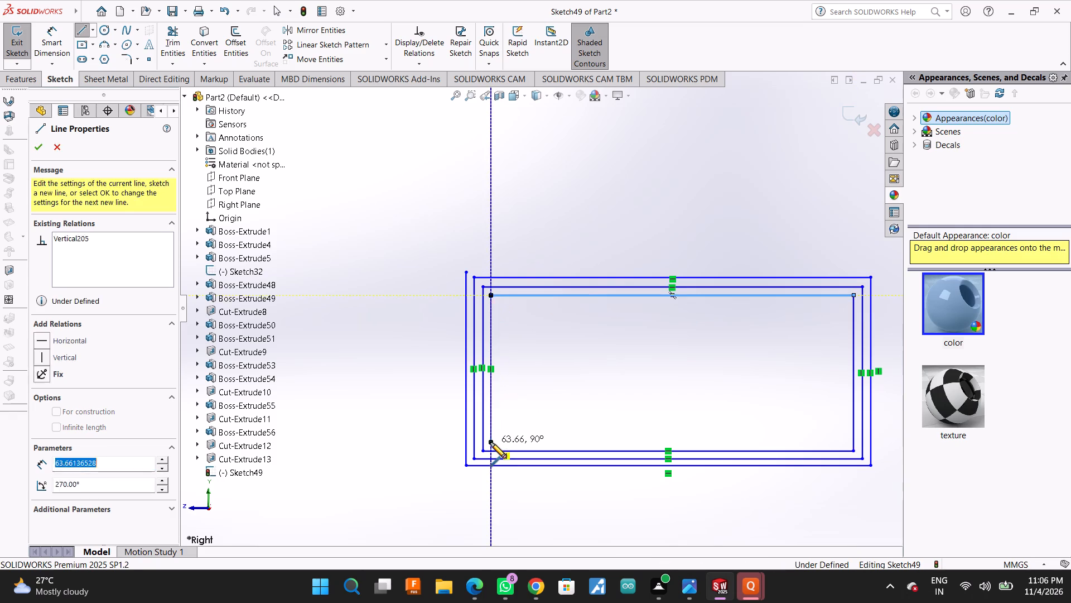
pyautogui.click(842, 441)
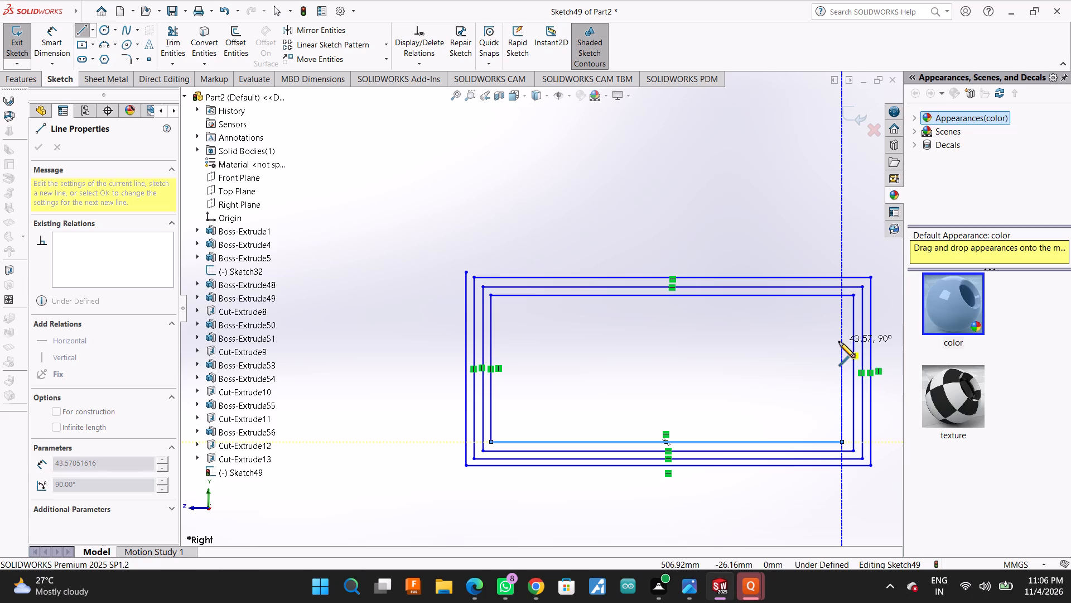
pyautogui.click(843, 305)
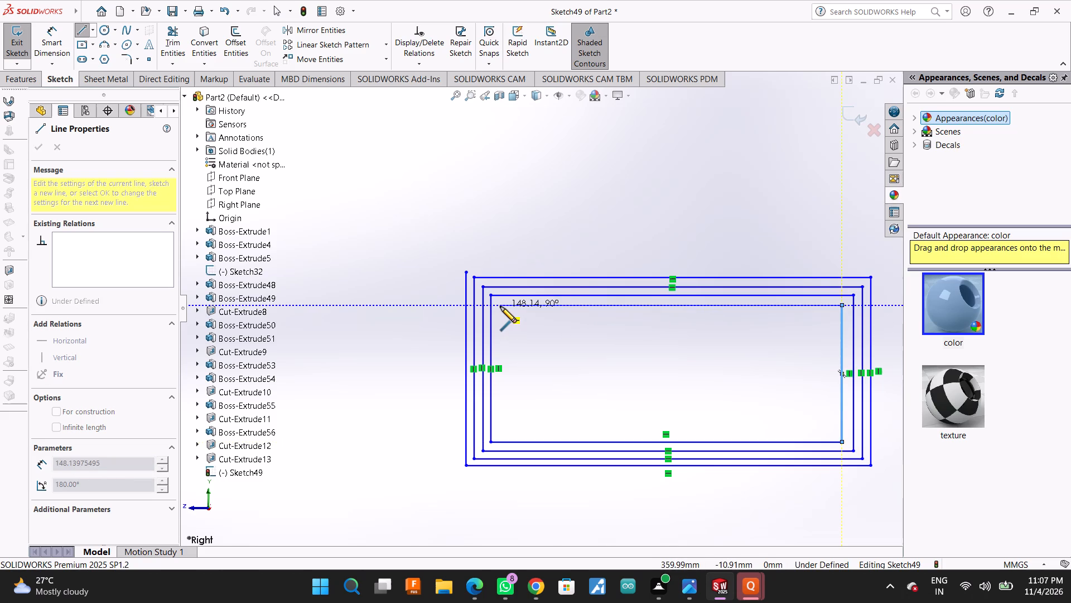
pyautogui.click(500, 307)
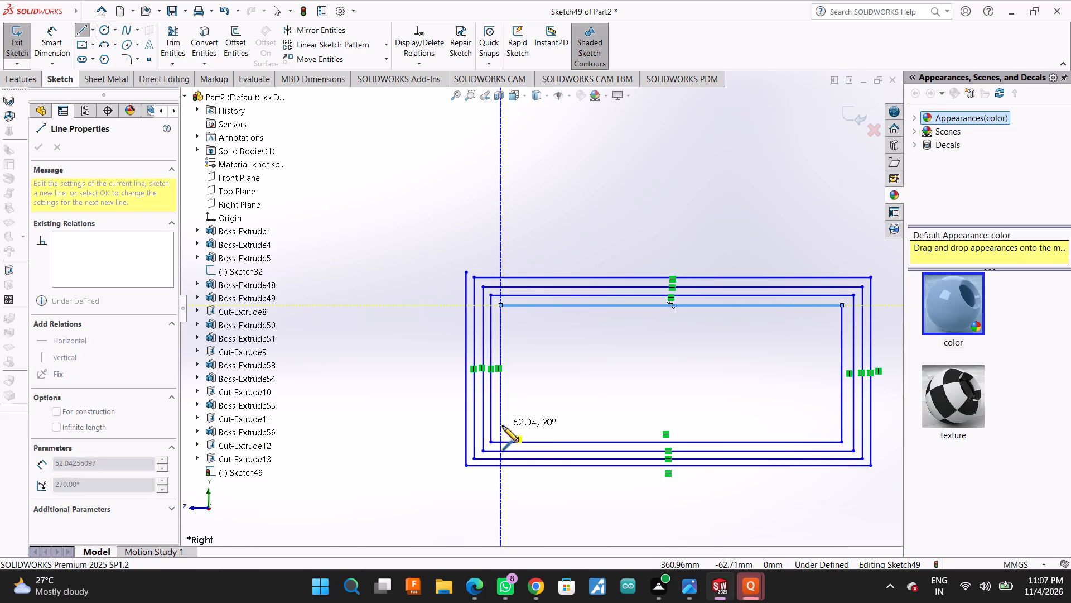
pyautogui.click(503, 432)
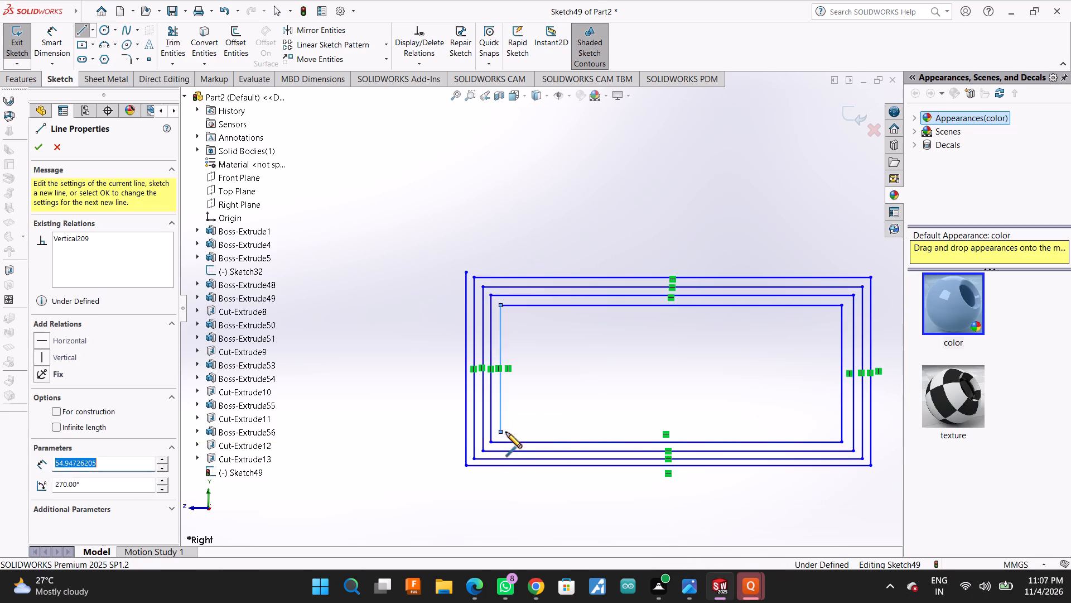
pyautogui.click(831, 433)
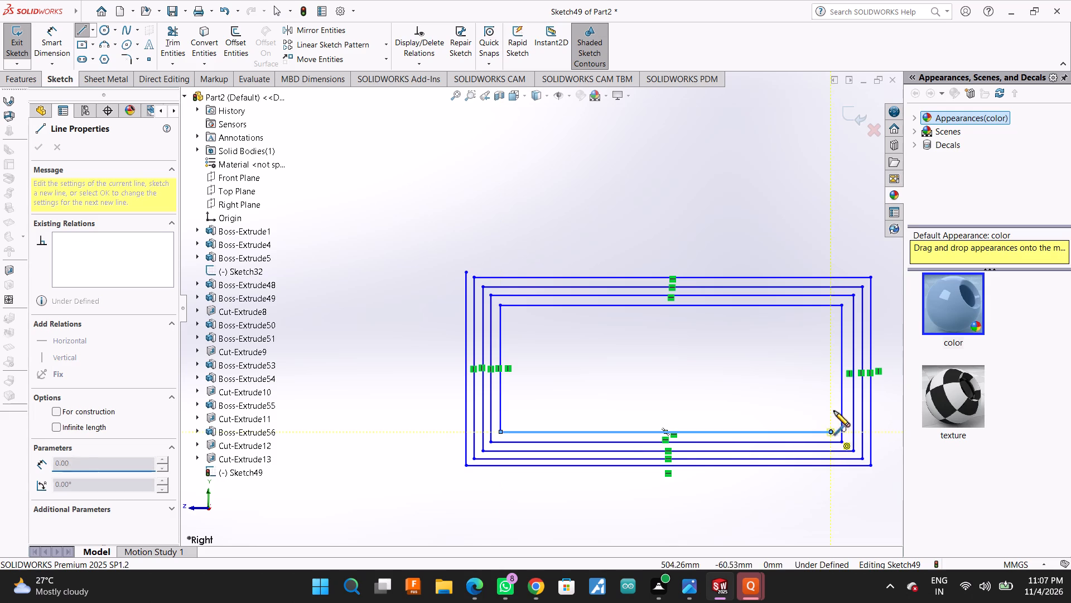
pyautogui.click(830, 318)
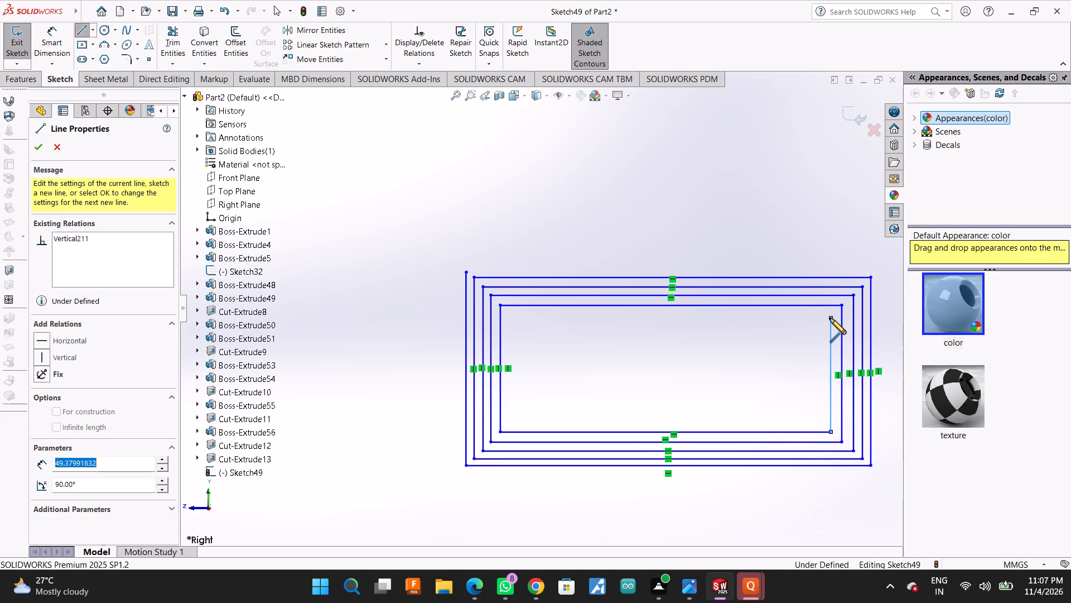
pyautogui.click(508, 318)
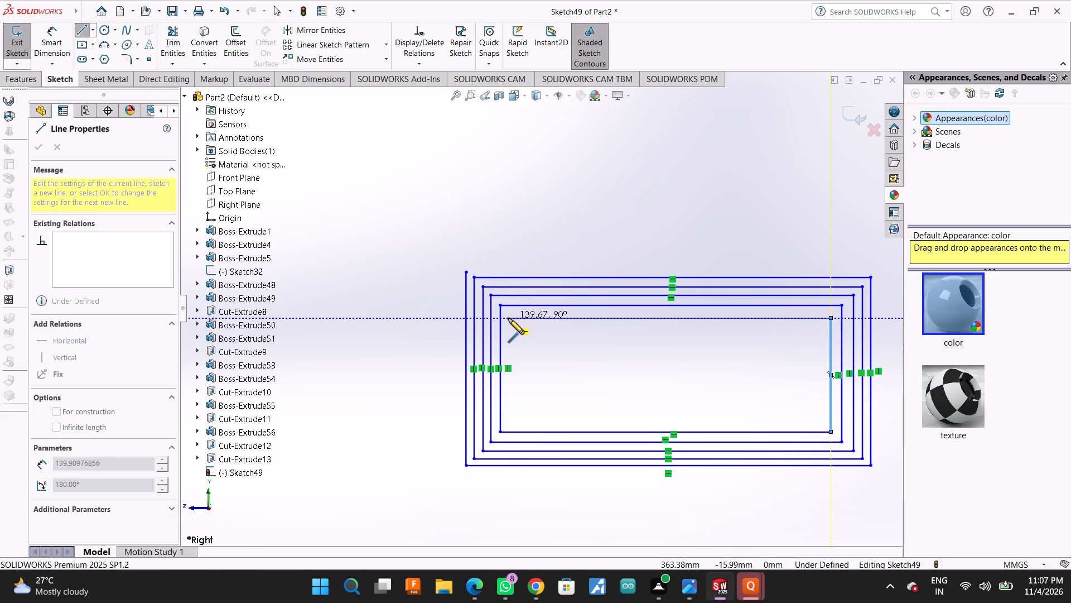
# Continue the chain inward with a sixth and seventh rectangular turn, with top sides about 130 mm and 122 mm long.
pyautogui.click(509, 424)
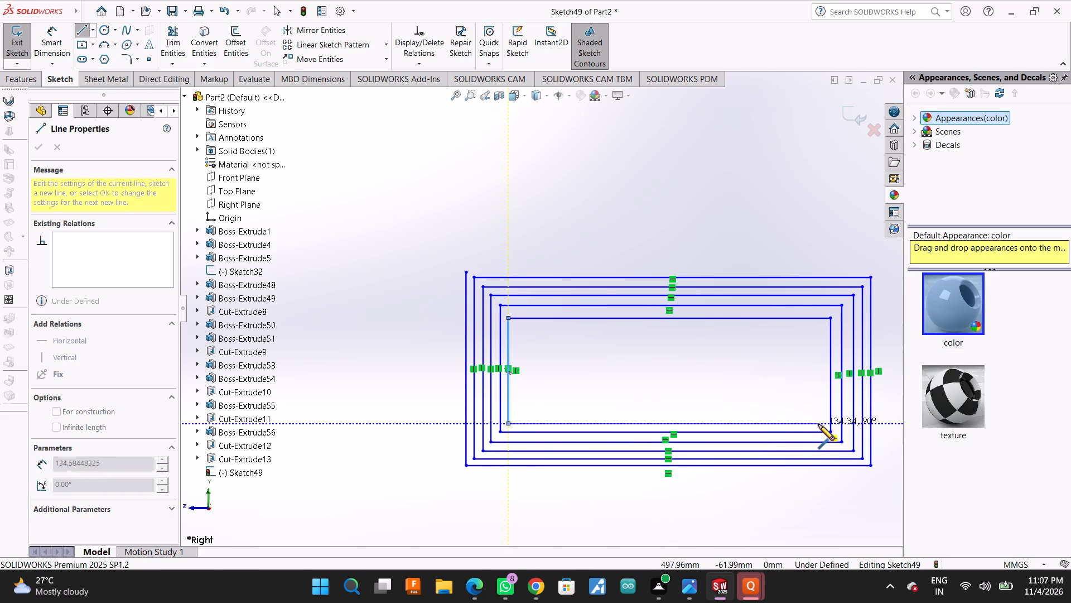
pyautogui.click(818, 424)
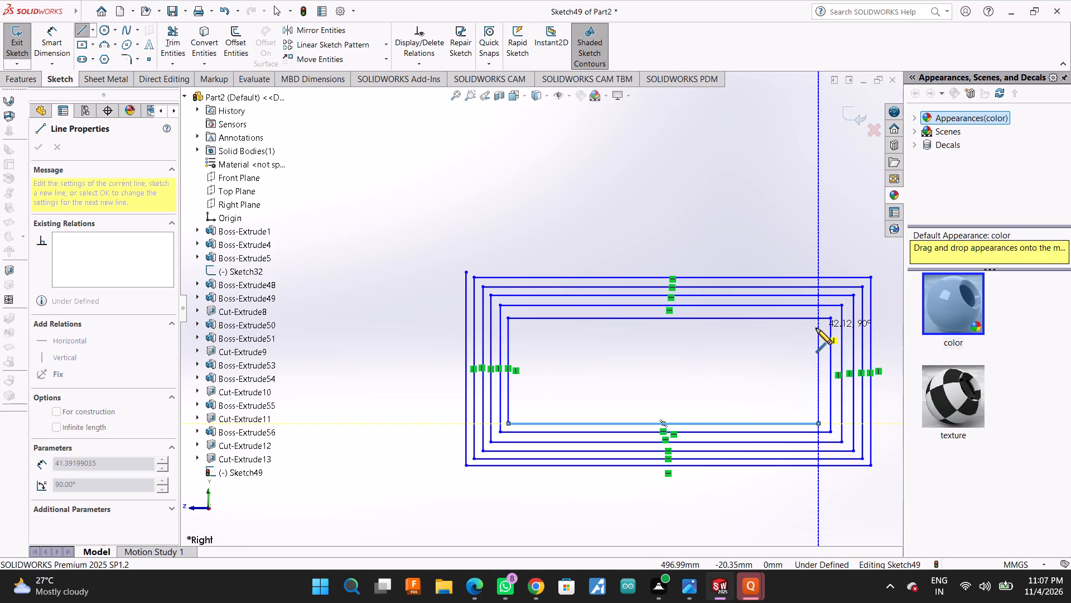
pyautogui.click(816, 328)
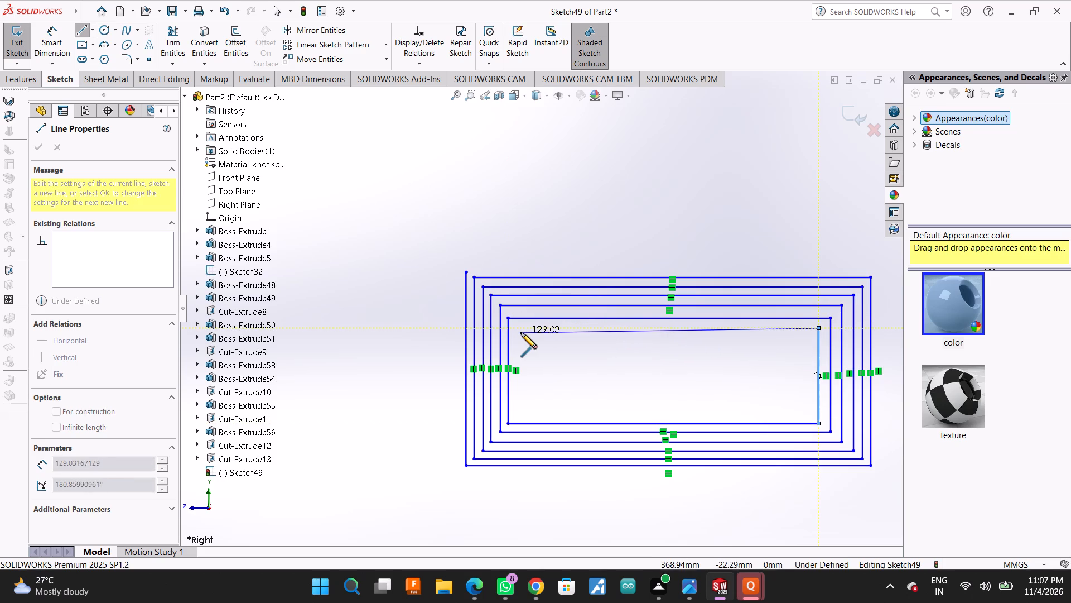
pyautogui.click(518, 331)
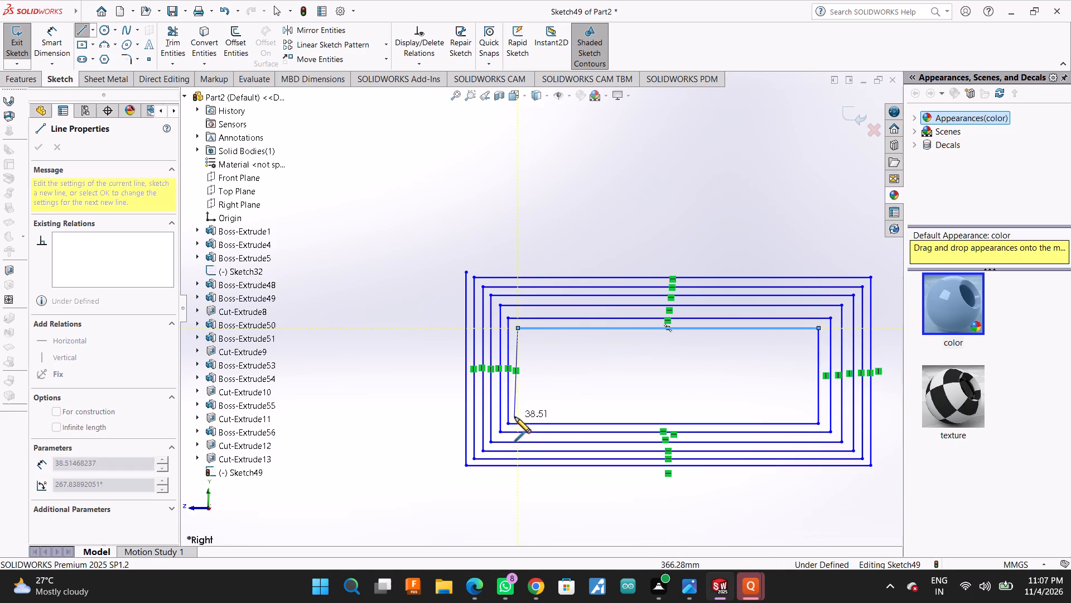
pyautogui.click(519, 416)
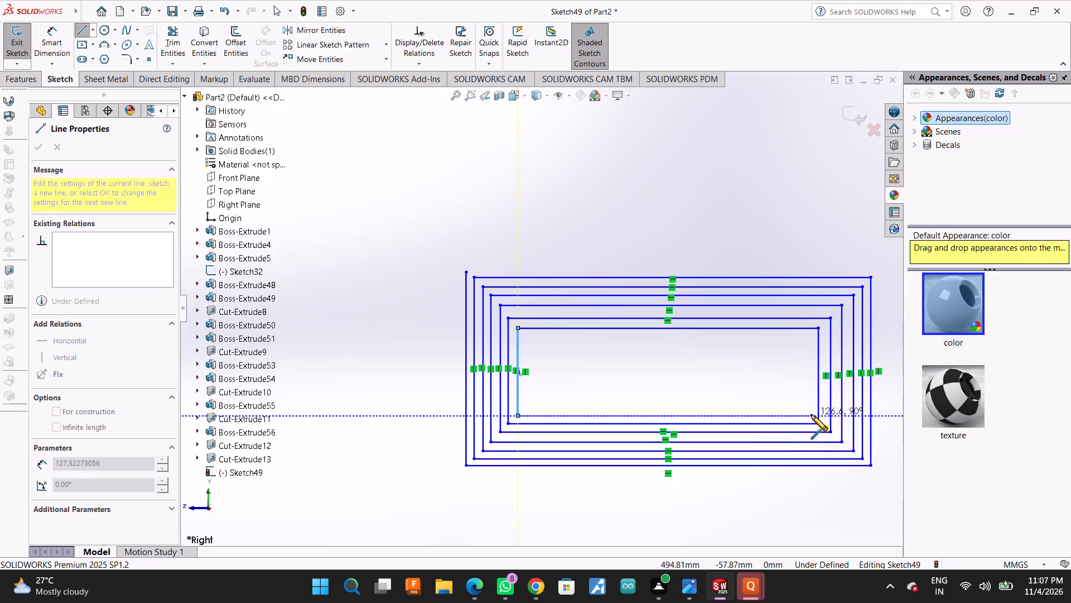
pyautogui.click(808, 415)
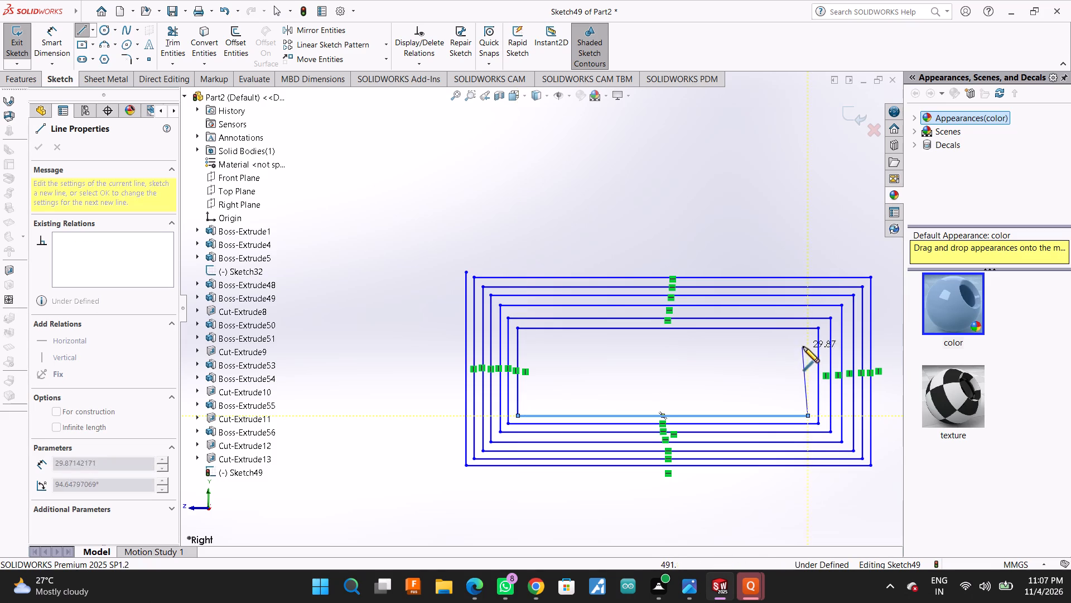
pyautogui.click(808, 338)
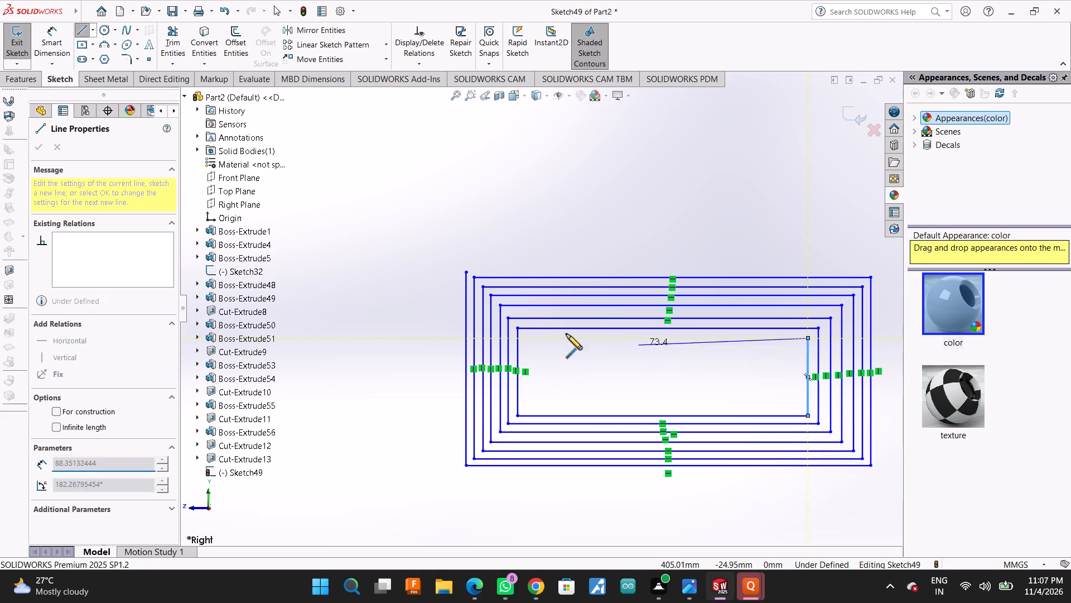
pyautogui.click(527, 342)
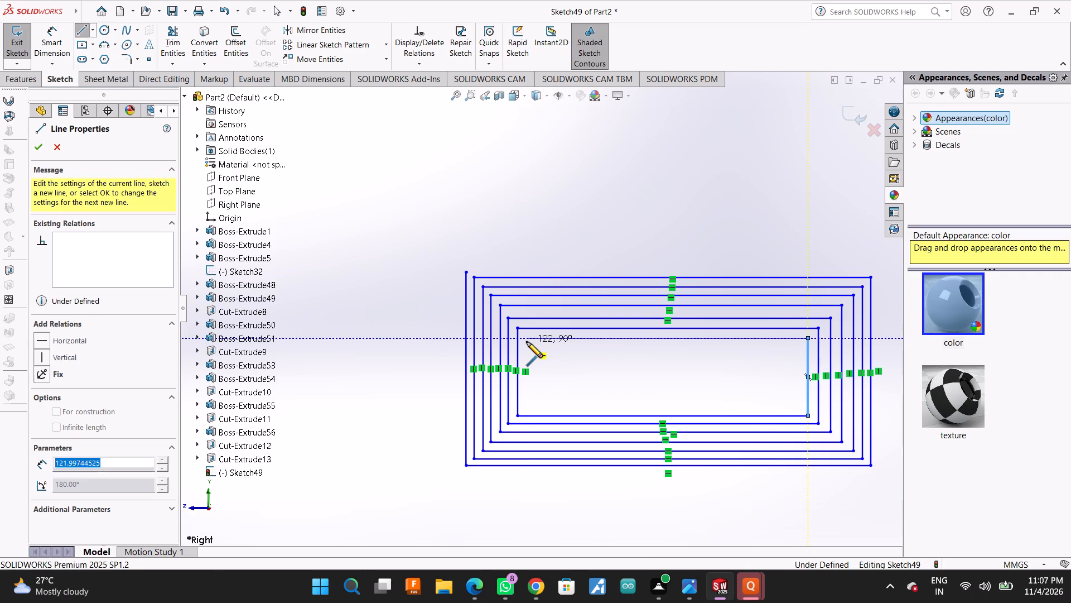
# Add an eighth turn inside the spiral, with a left side about 30 mm and a top side about 113 mm long.
pyautogui.click(528, 408)
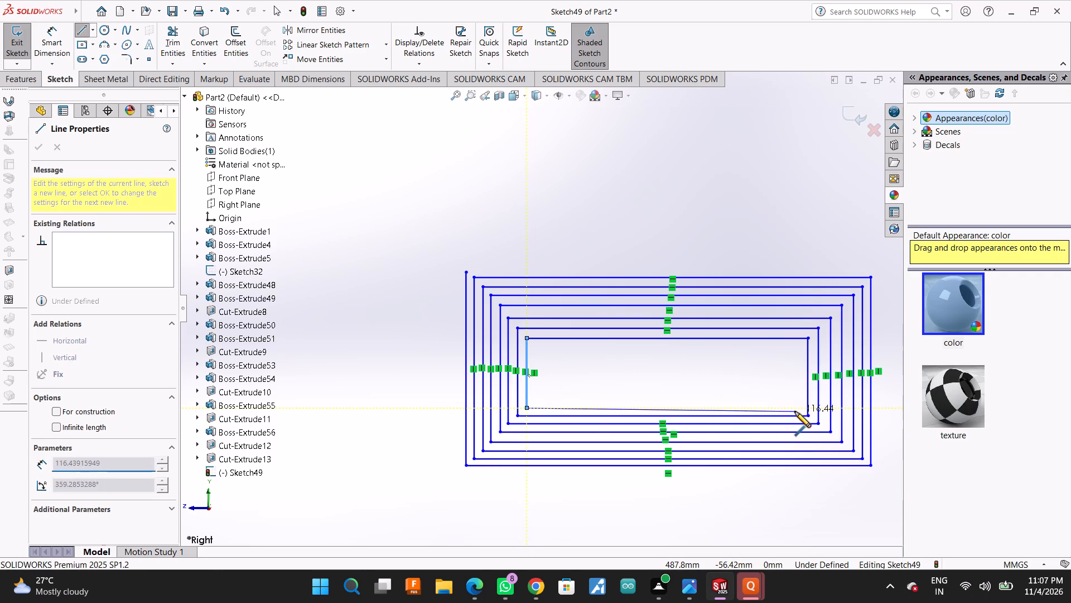
pyautogui.click(798, 410)
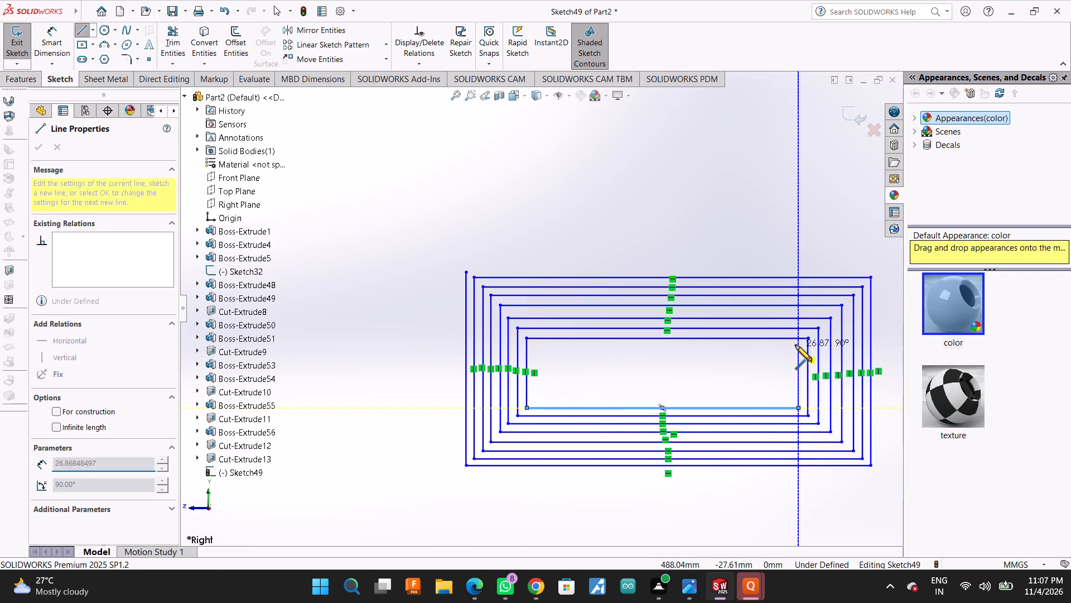
pyautogui.click(797, 347)
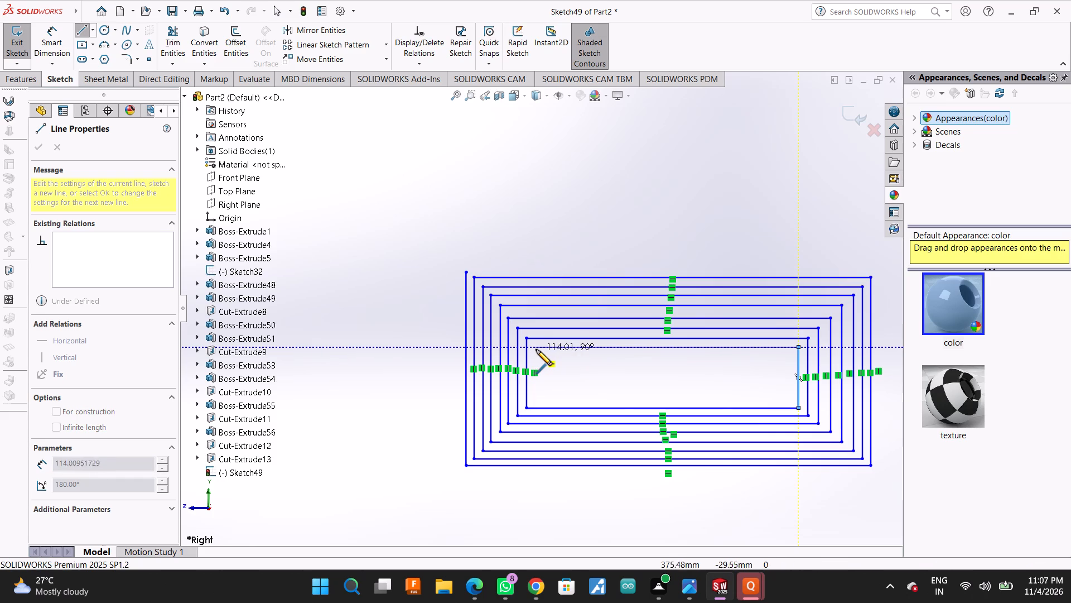
pyautogui.click(538, 350)
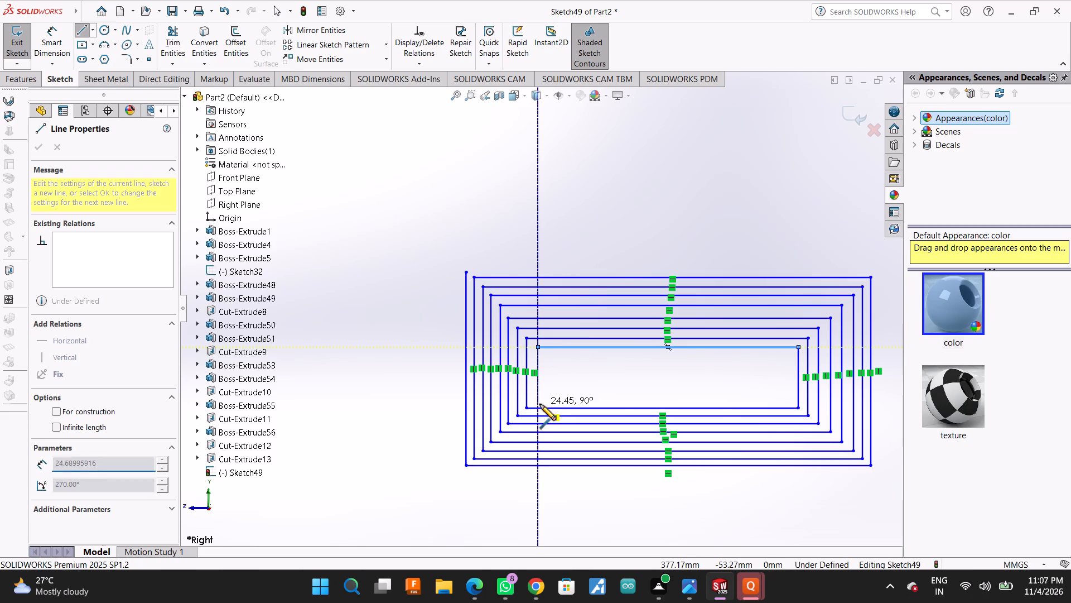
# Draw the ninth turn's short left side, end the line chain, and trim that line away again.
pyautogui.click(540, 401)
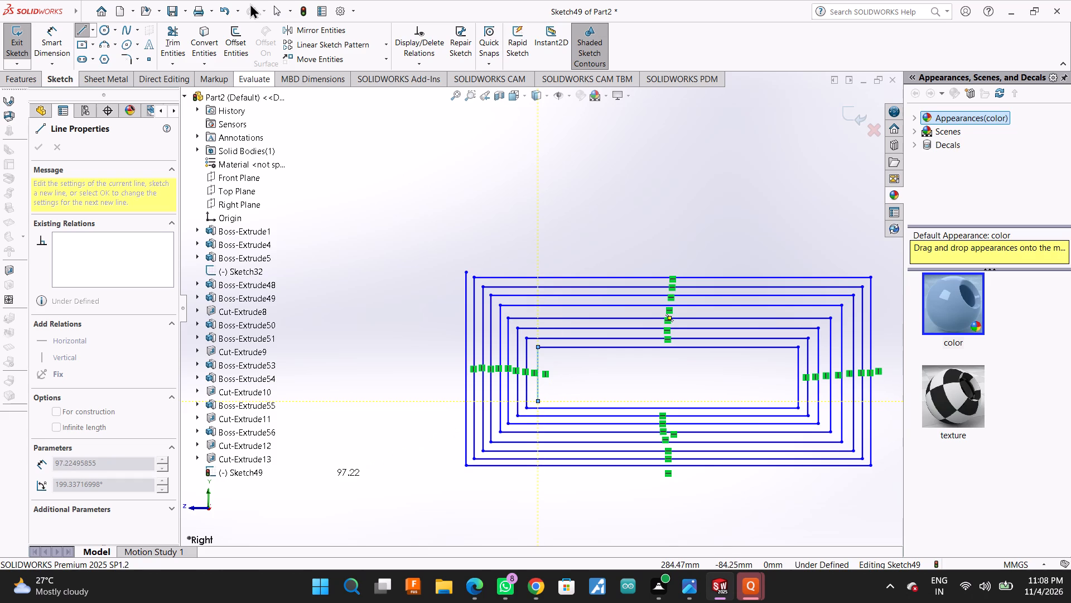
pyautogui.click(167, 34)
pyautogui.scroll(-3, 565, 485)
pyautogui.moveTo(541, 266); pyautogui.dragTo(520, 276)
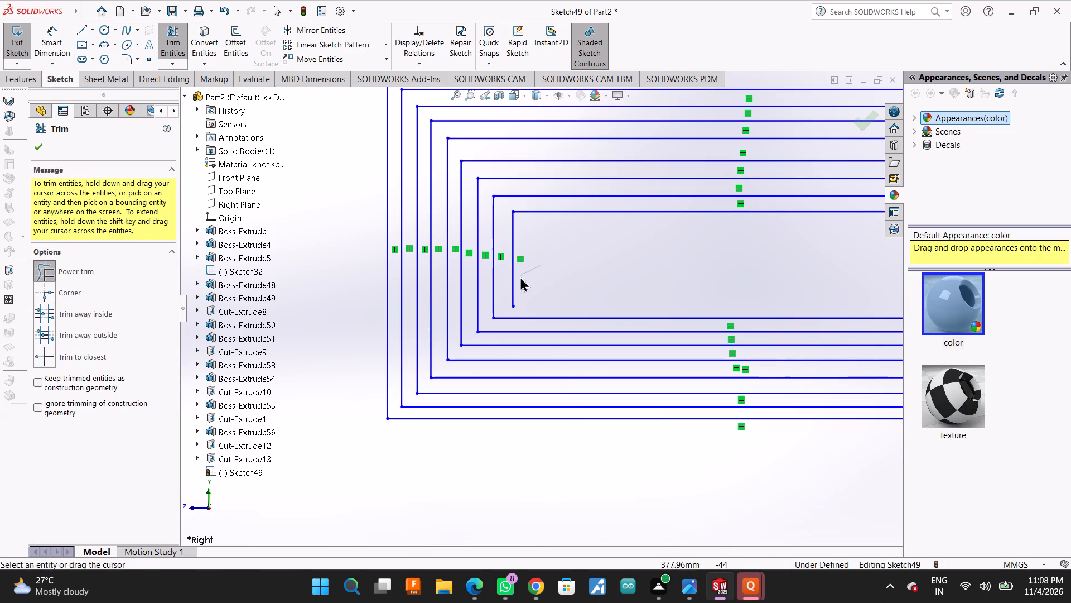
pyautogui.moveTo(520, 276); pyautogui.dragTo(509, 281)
# Restart the chain at the eighth turn's open top end and sketch the ninth turn, left side about 22 mm and bottom about 108 mm.
pyautogui.click(83, 35)
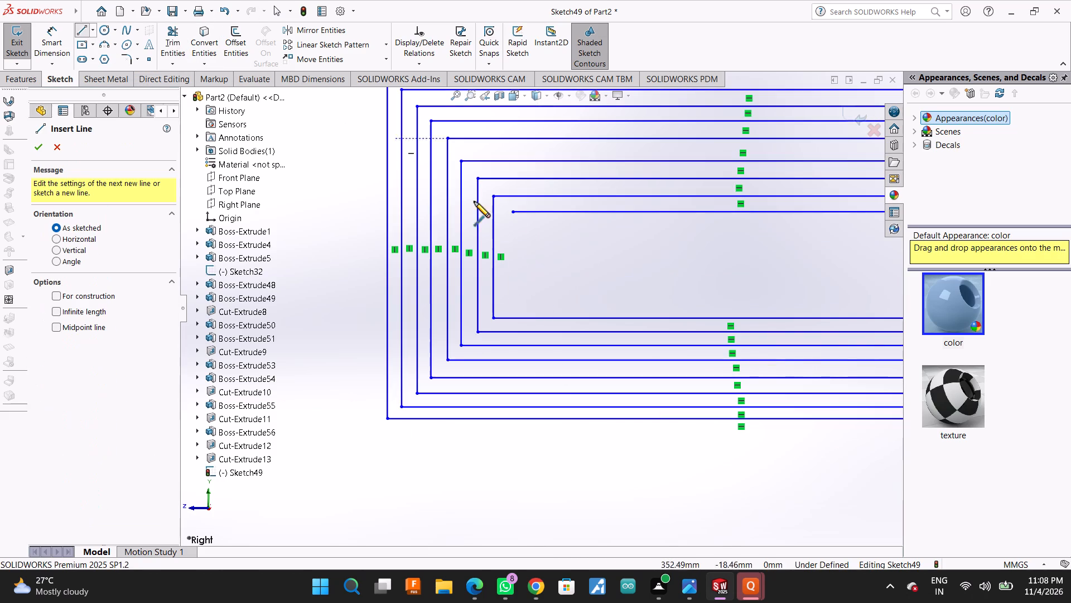
pyautogui.click(514, 212)
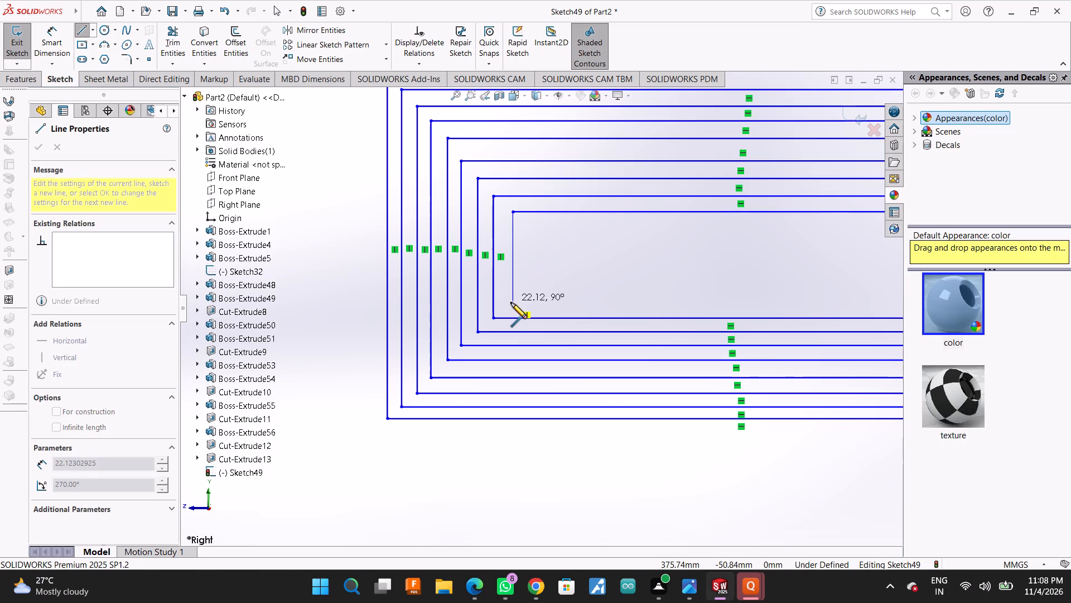
pyautogui.click(511, 303)
pyautogui.scroll(6, 560, 310)
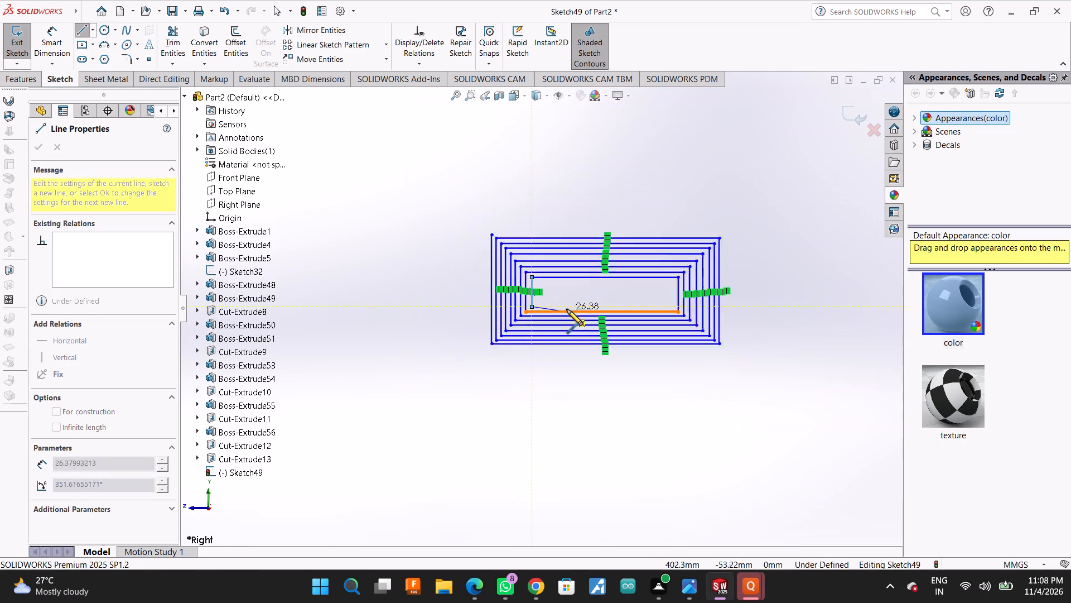
pyautogui.scroll(-3, 594, 303)
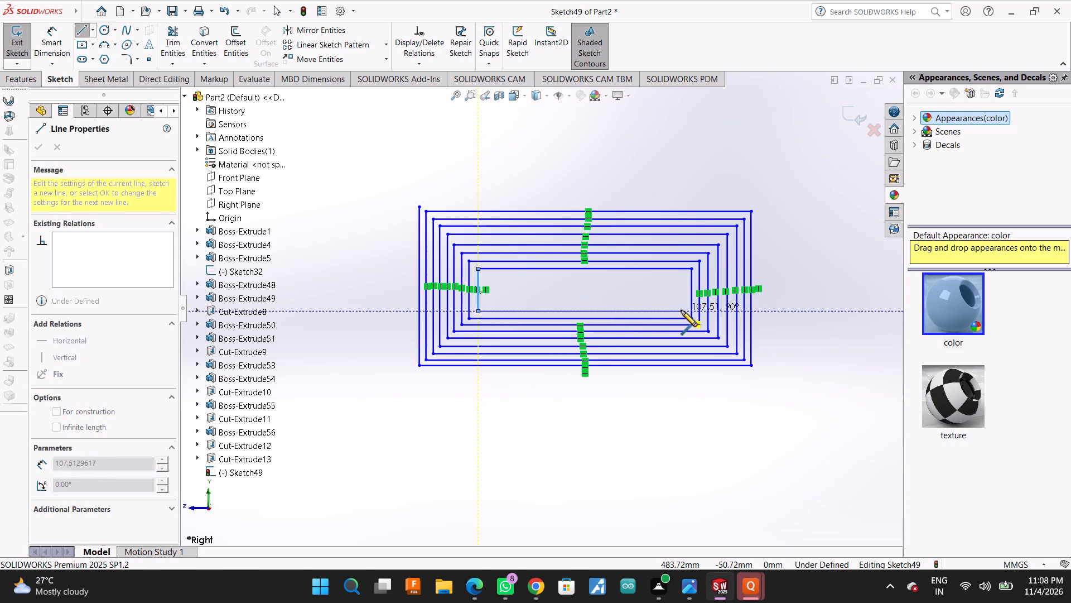
pyautogui.click(683, 310)
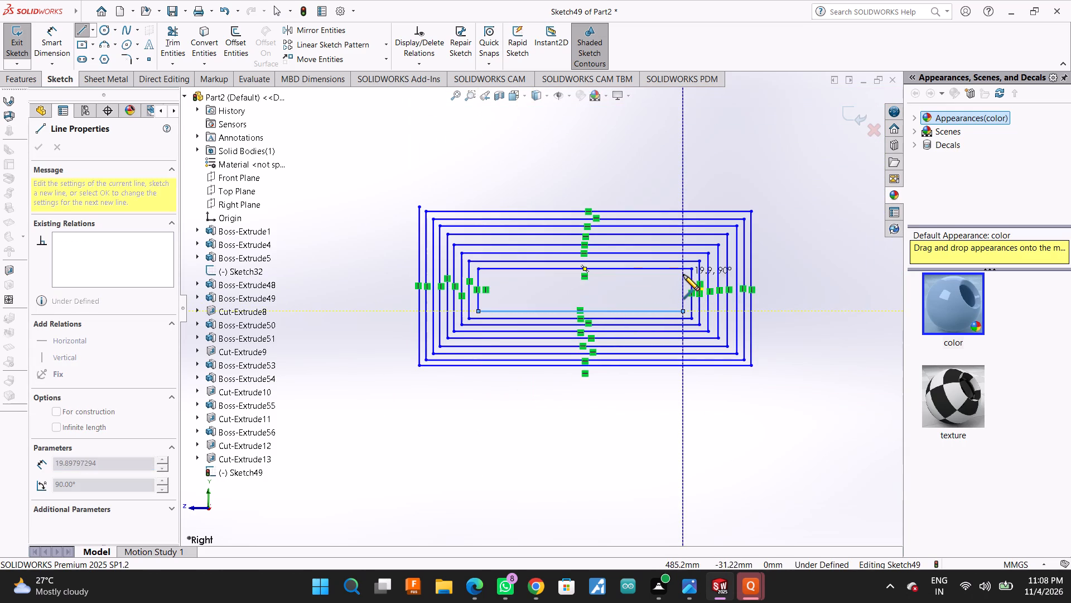
pyautogui.click(683, 278)
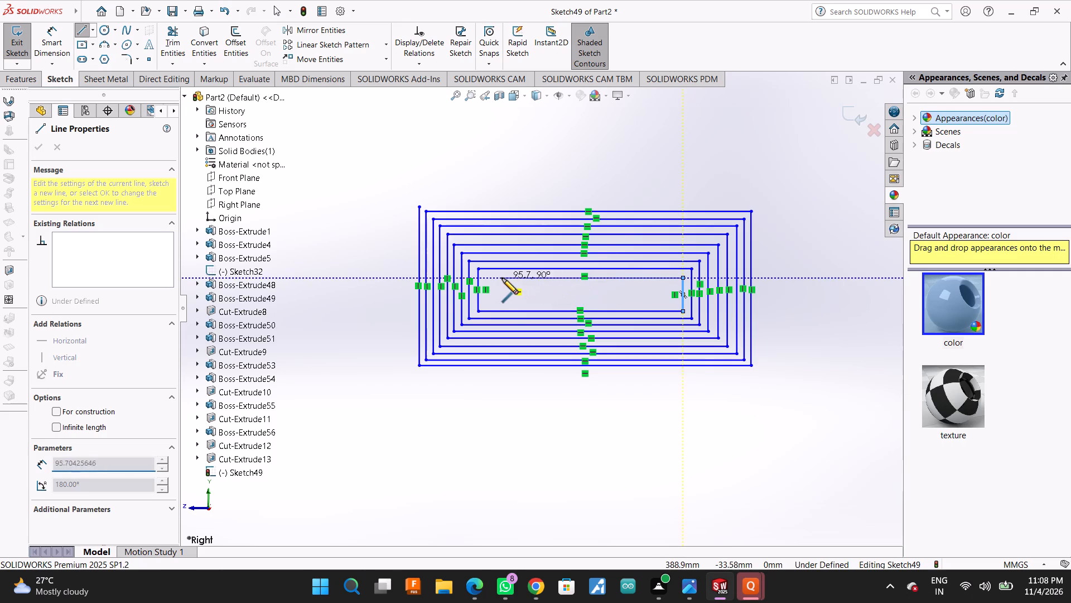
pyautogui.click(487, 281)
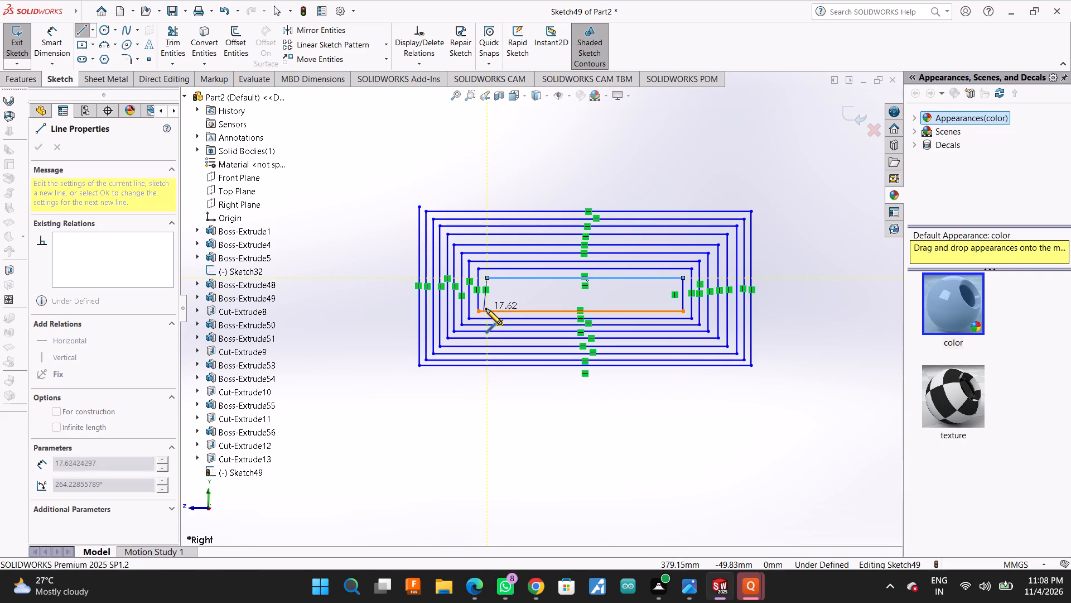
# Finish the spiral's centre with a tenth turn, top side about 94 mm, plus a short left side and an open-ended bottom line.
pyautogui.click(488, 305)
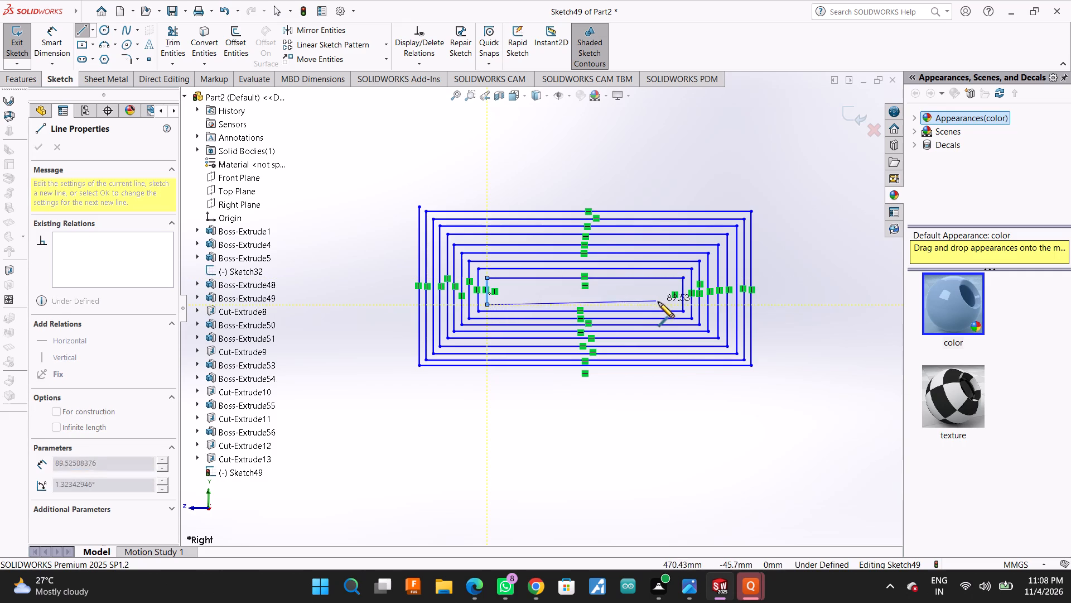
pyautogui.click(674, 307)
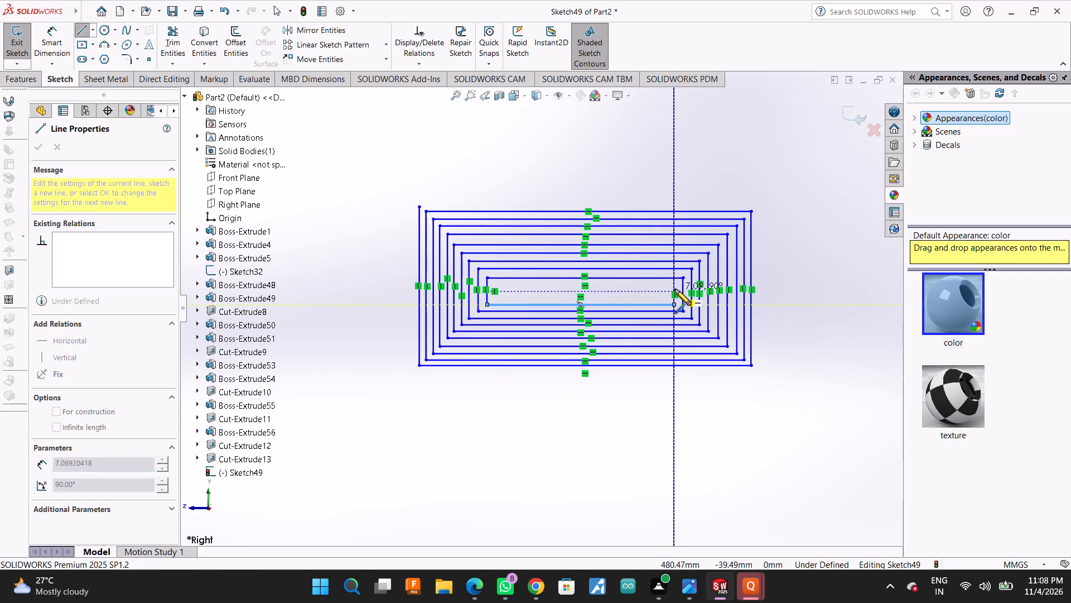
pyautogui.click(675, 287)
pyautogui.click(496, 289)
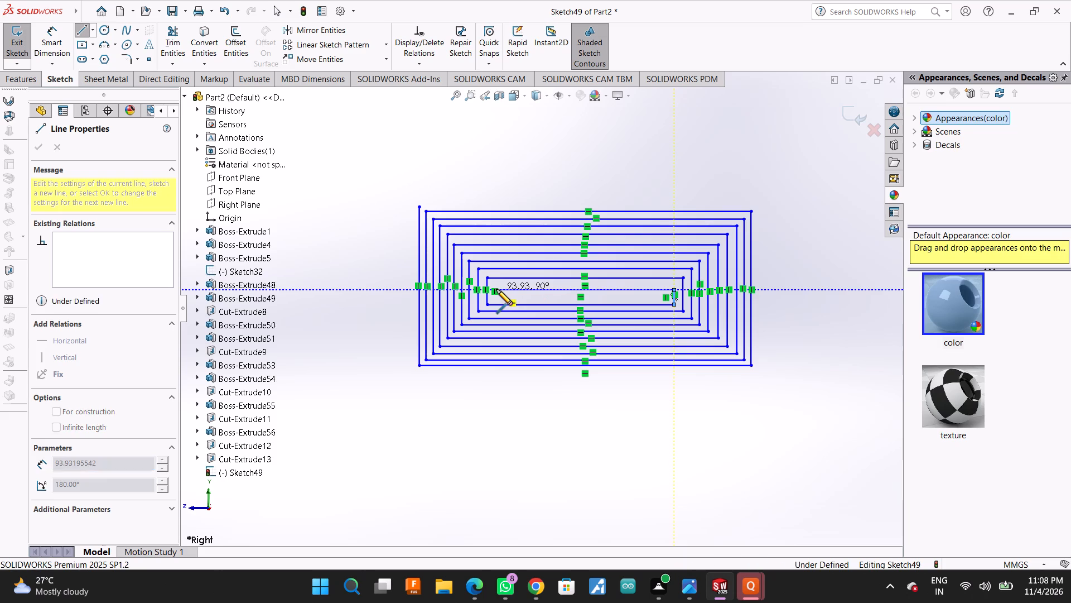
pyautogui.click(496, 299)
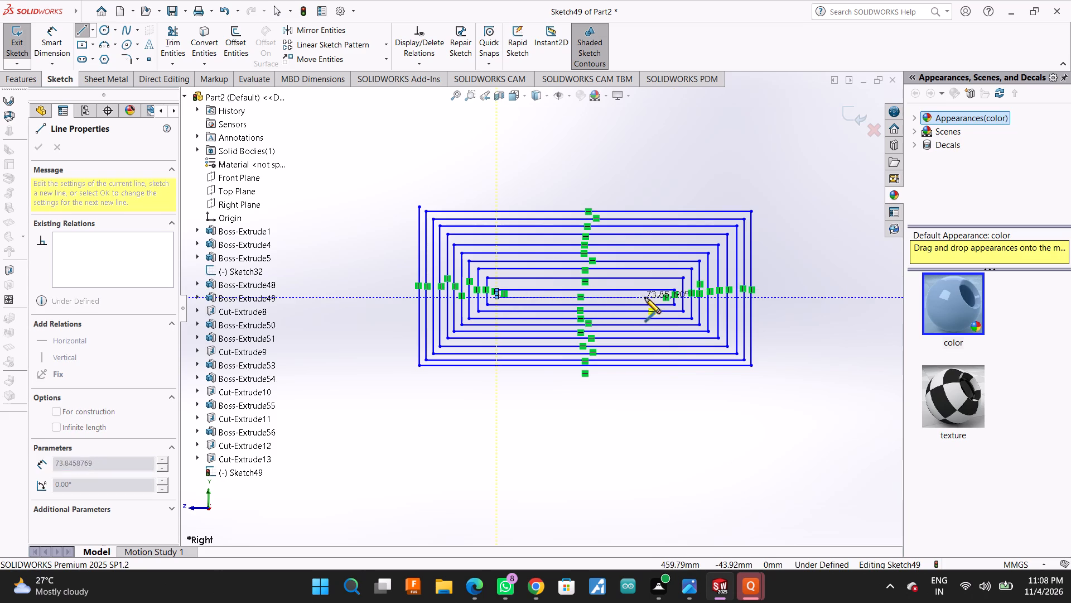
pyautogui.click(660, 298)
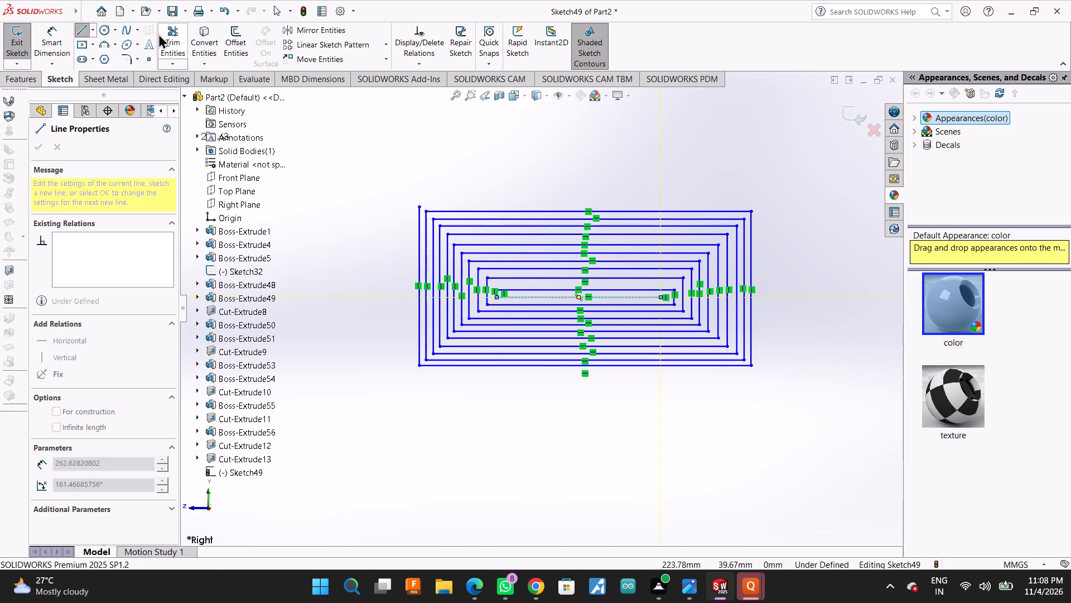
# Trim away every line of the ten-turn rectangular spiral, leaving Sketch49 empty.
pyautogui.click(158, 33)
pyautogui.scroll(-2, 414, 312)
pyautogui.moveTo(423, 317); pyautogui.dragTo(448, 333)
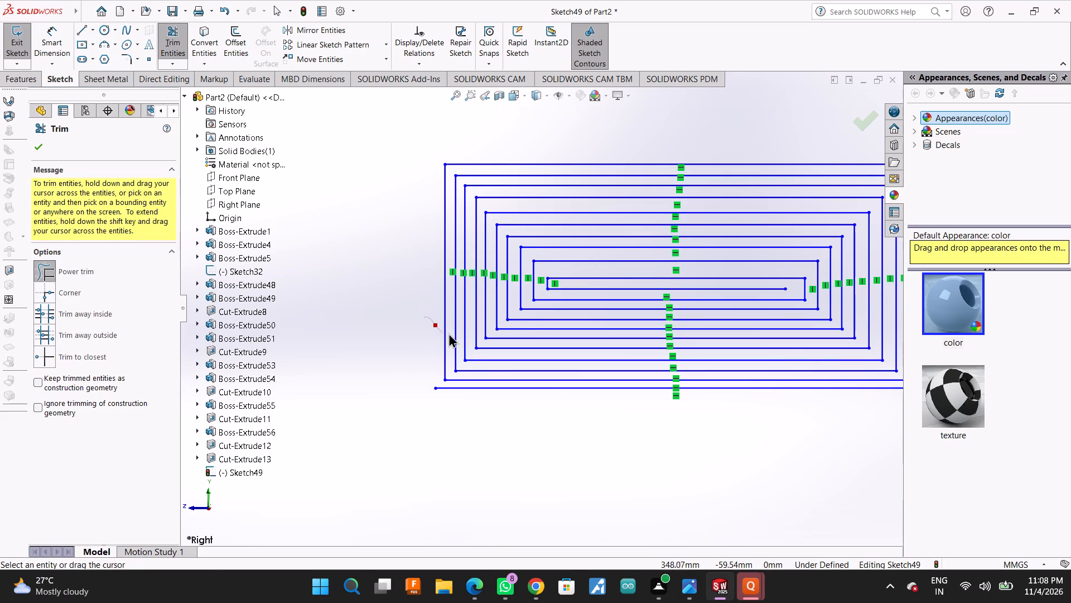
pyautogui.moveTo(448, 333); pyautogui.dragTo(779, 314)
pyautogui.scroll(2, 779, 317)
pyautogui.moveTo(383, 292); pyautogui.dragTo(673, 284)
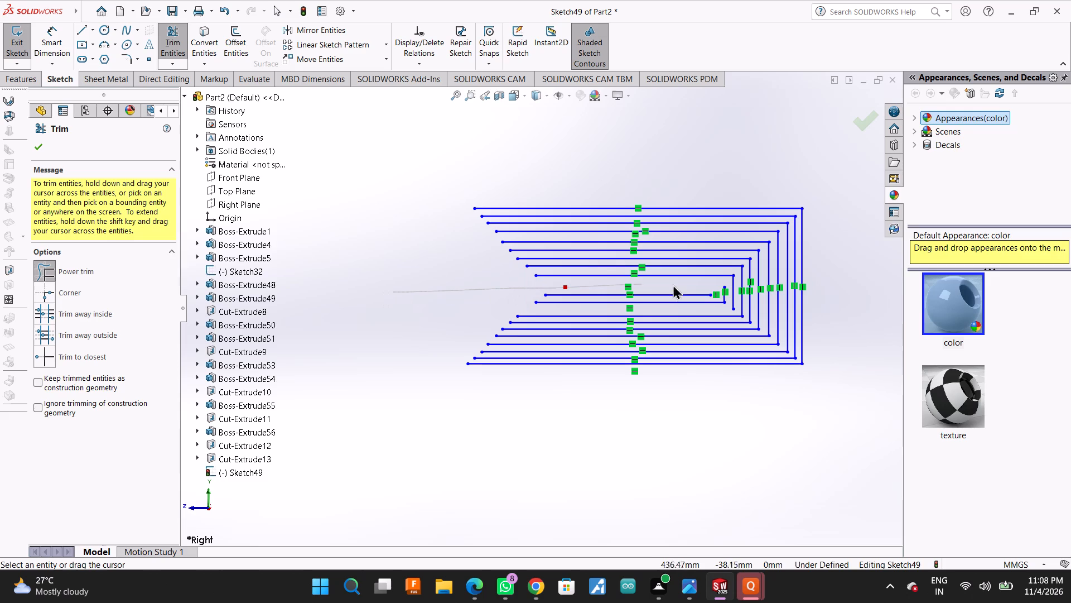
pyautogui.moveTo(673, 284); pyautogui.dragTo(812, 281)
pyautogui.moveTo(691, 168); pyautogui.dragTo(698, 393)
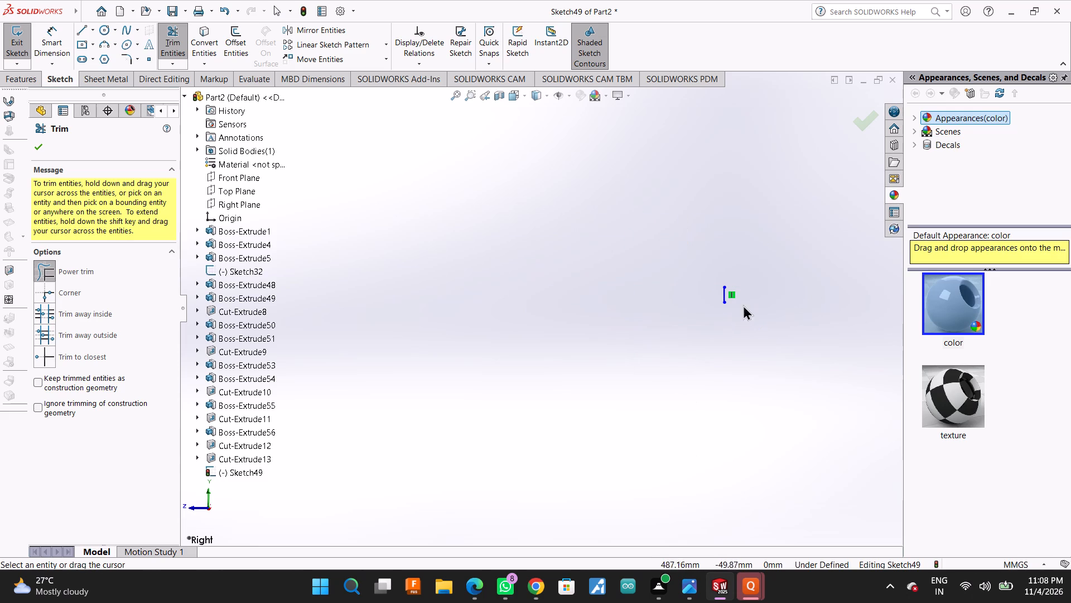
pyautogui.moveTo(761, 291); pyautogui.dragTo(670, 297)
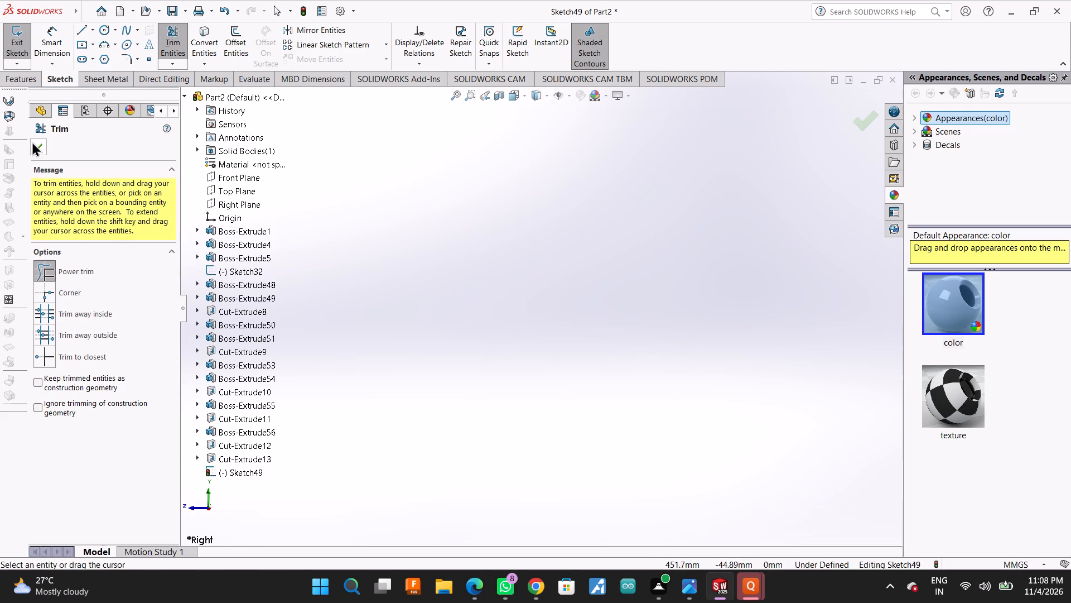
pyautogui.click(32, 143)
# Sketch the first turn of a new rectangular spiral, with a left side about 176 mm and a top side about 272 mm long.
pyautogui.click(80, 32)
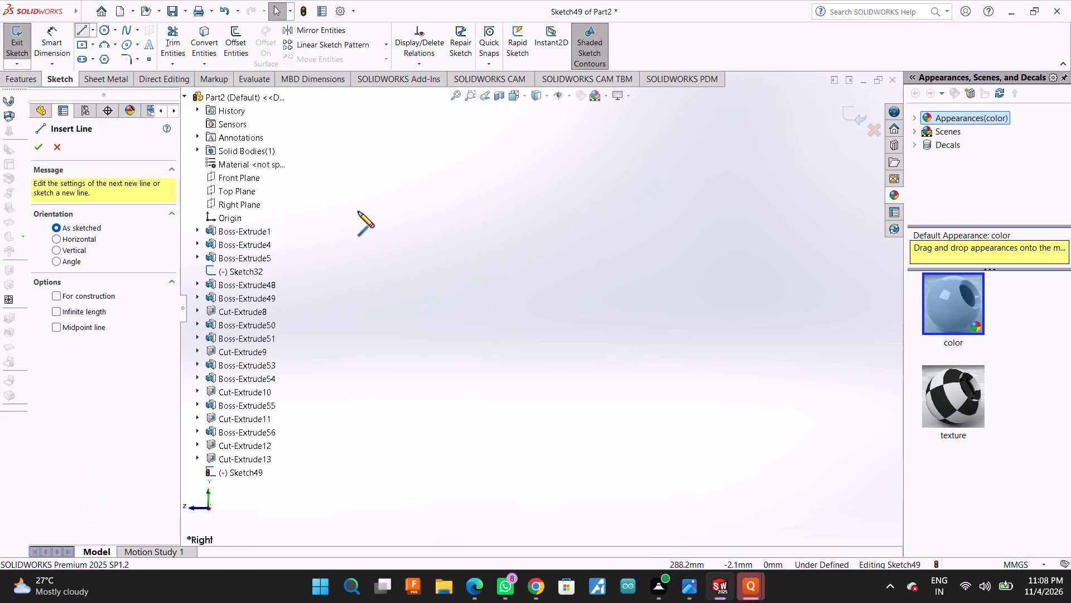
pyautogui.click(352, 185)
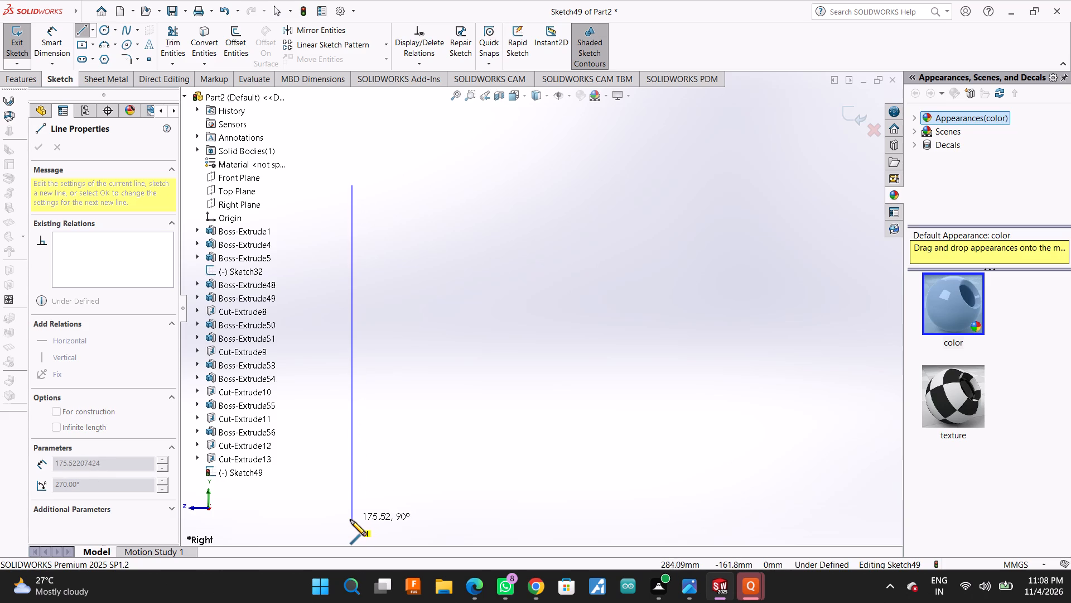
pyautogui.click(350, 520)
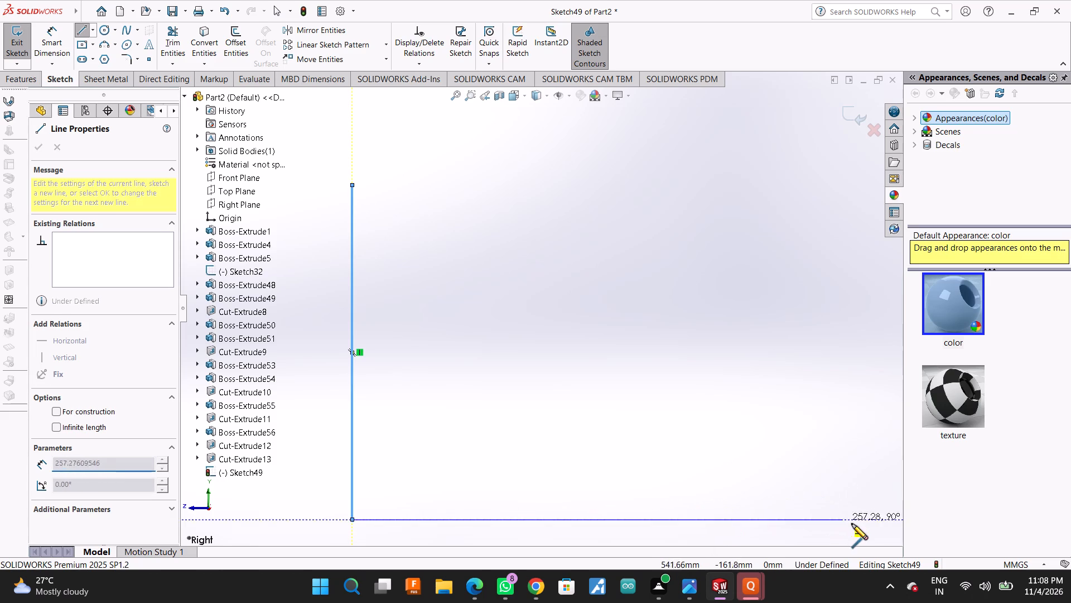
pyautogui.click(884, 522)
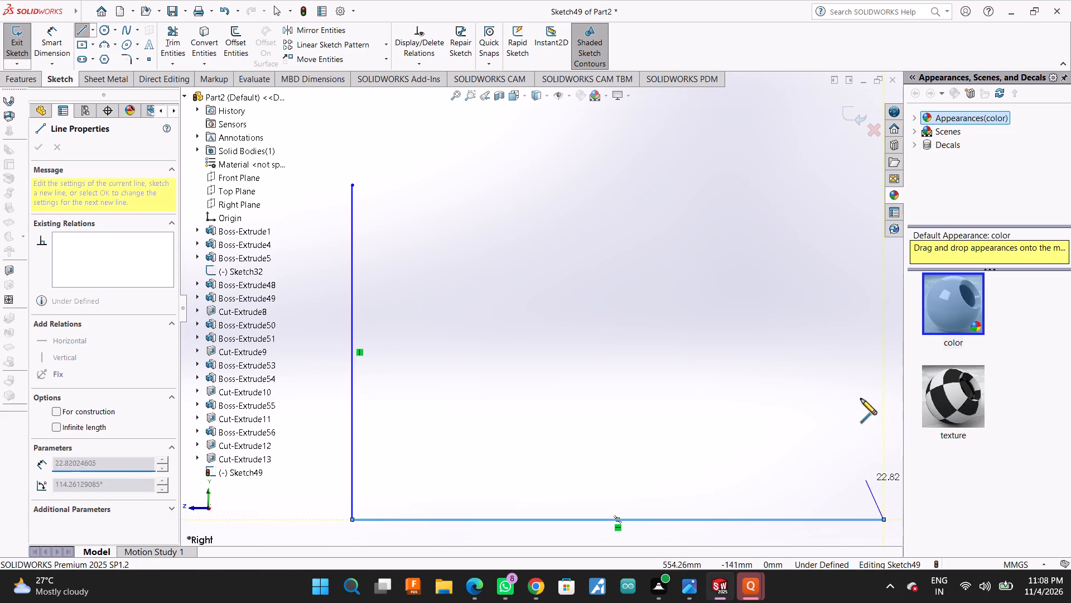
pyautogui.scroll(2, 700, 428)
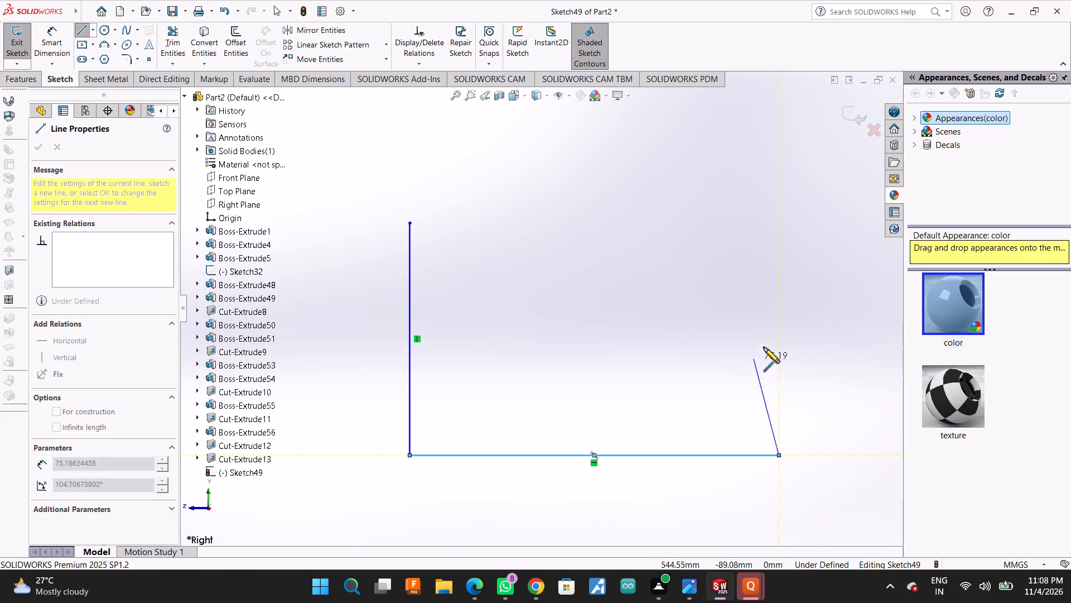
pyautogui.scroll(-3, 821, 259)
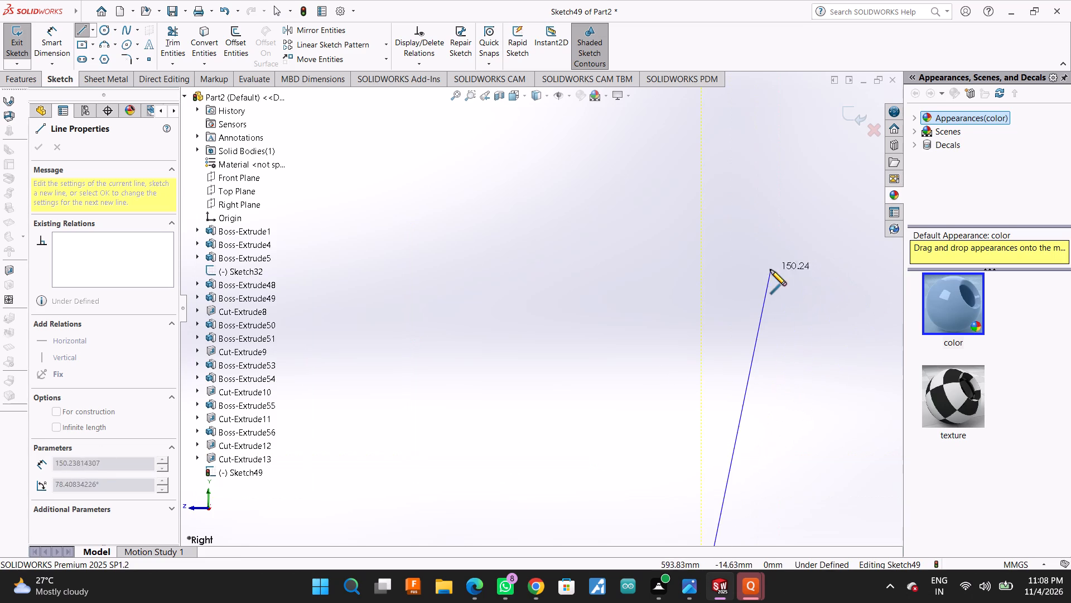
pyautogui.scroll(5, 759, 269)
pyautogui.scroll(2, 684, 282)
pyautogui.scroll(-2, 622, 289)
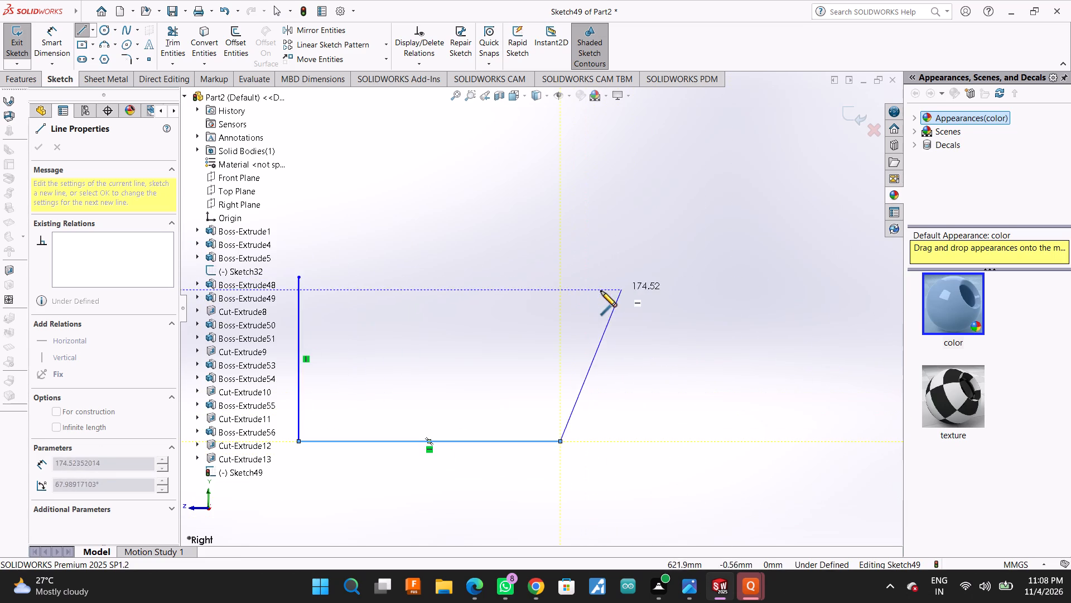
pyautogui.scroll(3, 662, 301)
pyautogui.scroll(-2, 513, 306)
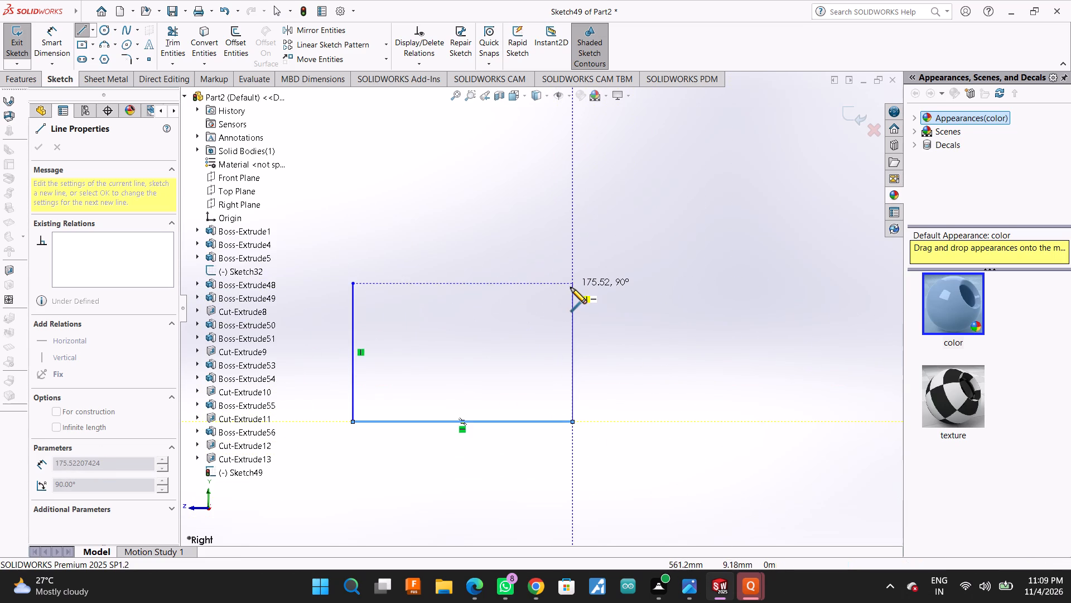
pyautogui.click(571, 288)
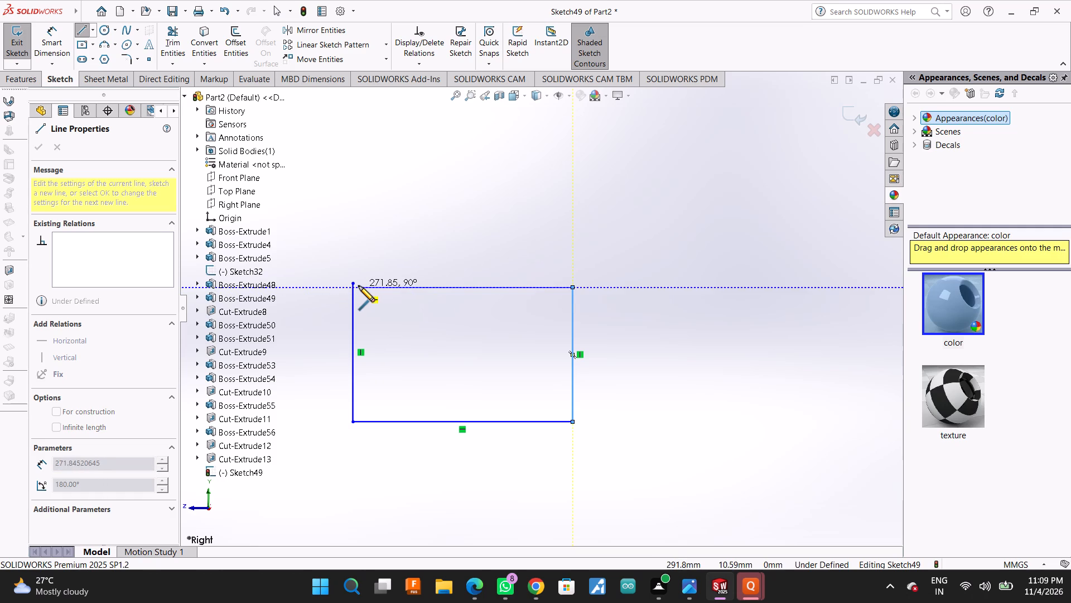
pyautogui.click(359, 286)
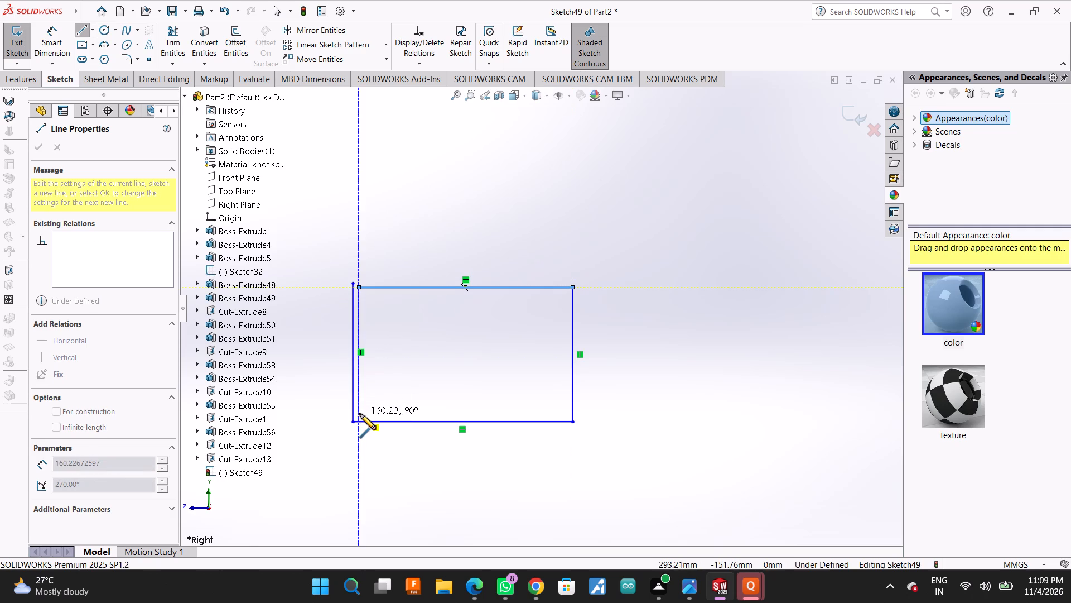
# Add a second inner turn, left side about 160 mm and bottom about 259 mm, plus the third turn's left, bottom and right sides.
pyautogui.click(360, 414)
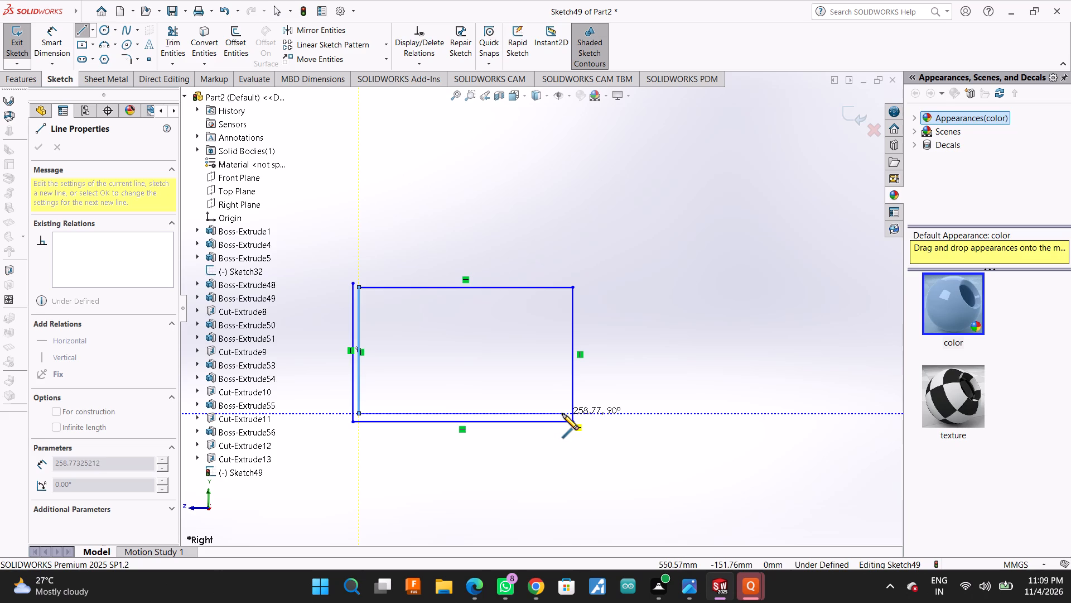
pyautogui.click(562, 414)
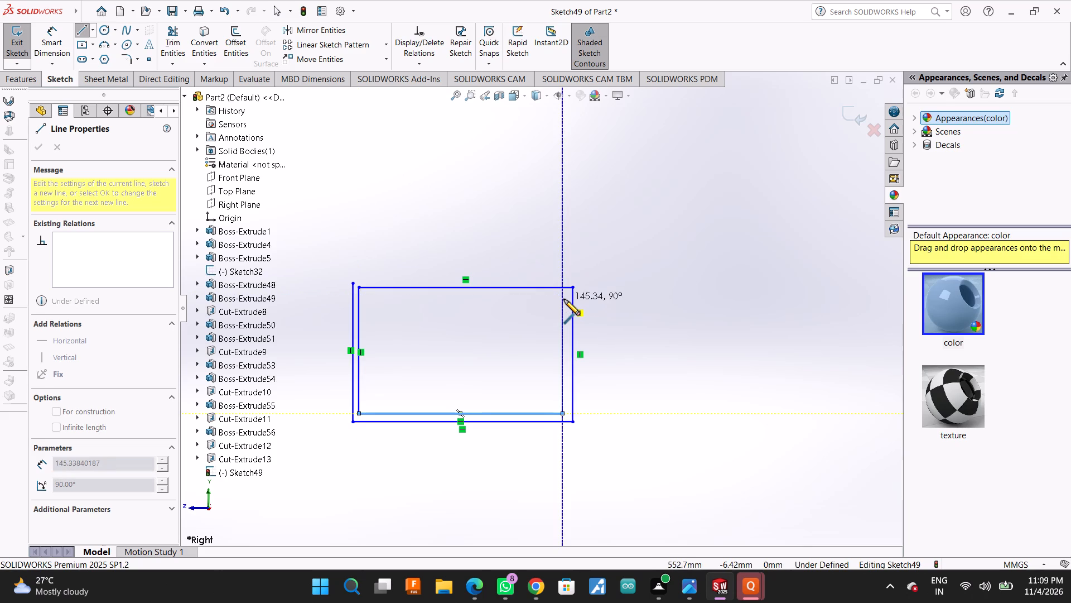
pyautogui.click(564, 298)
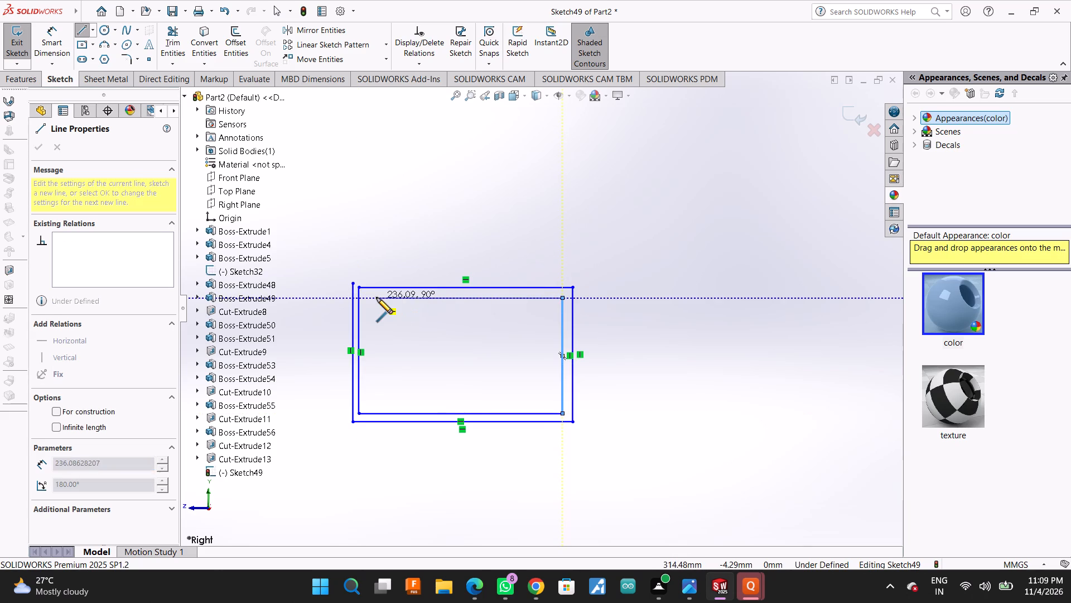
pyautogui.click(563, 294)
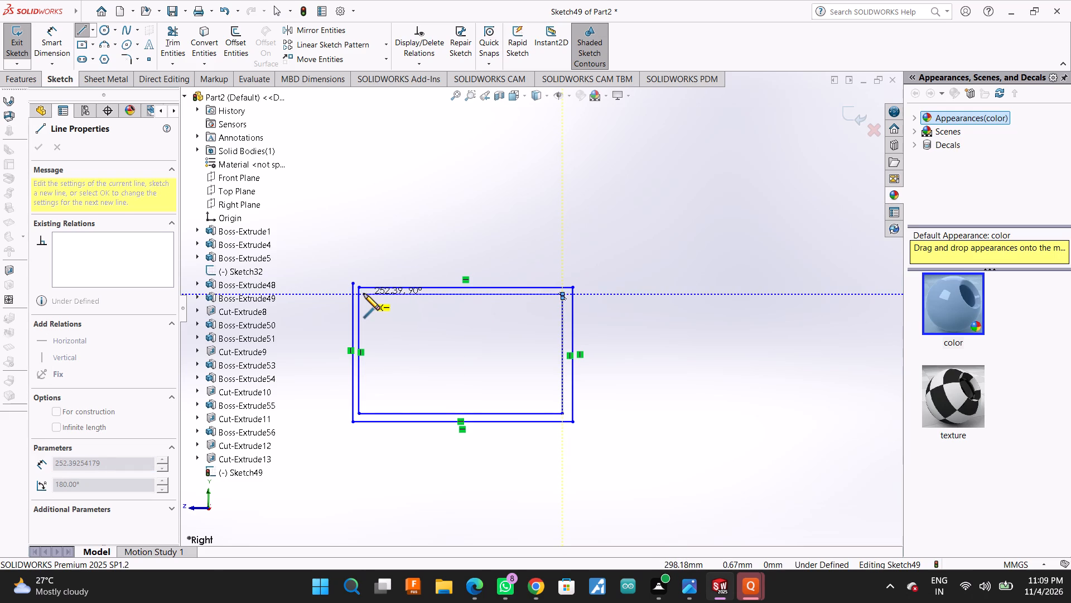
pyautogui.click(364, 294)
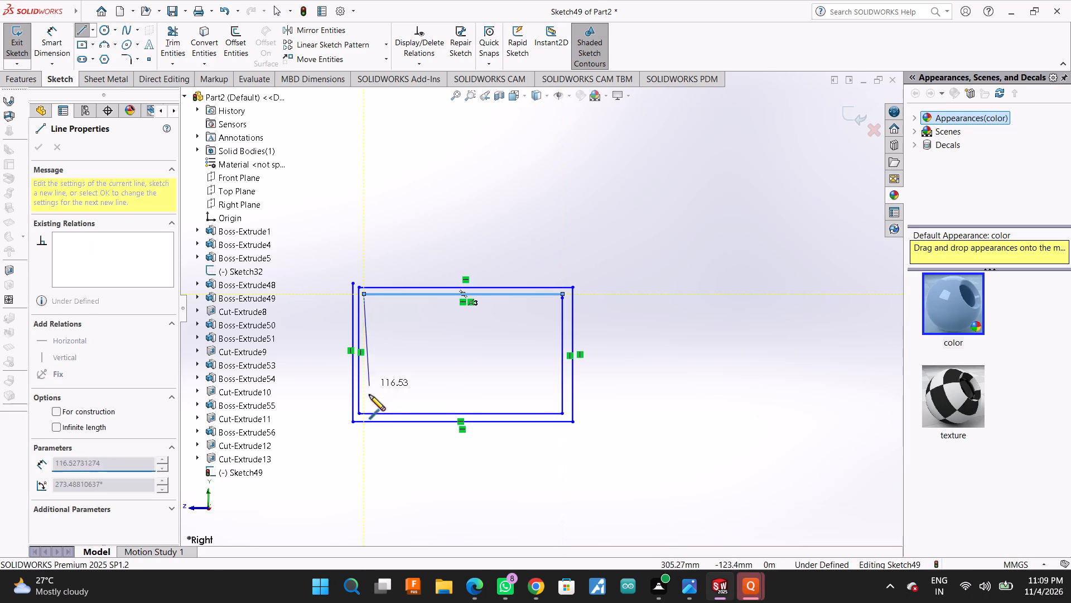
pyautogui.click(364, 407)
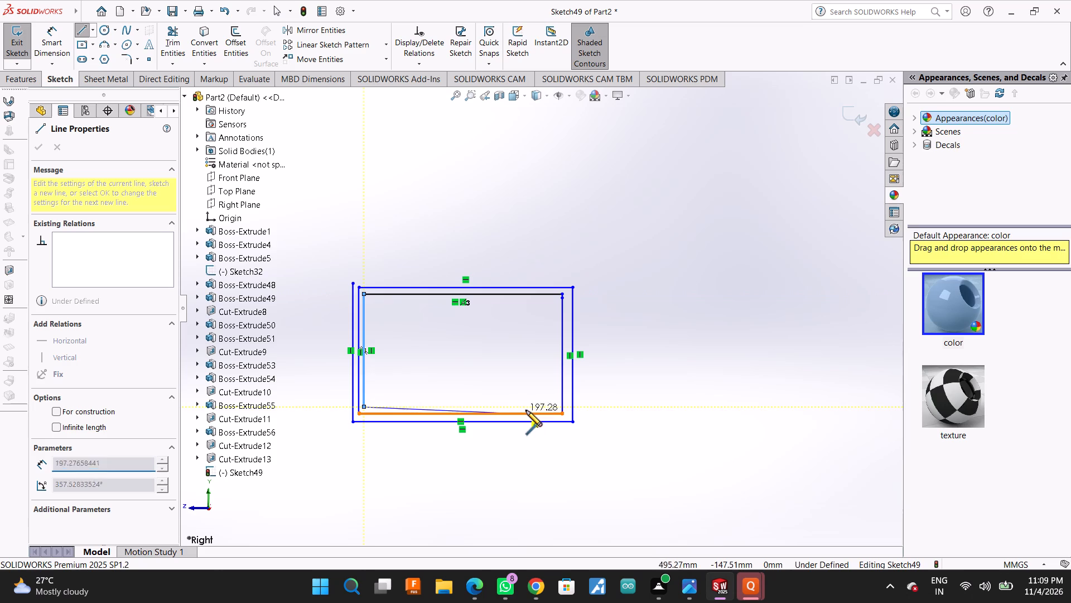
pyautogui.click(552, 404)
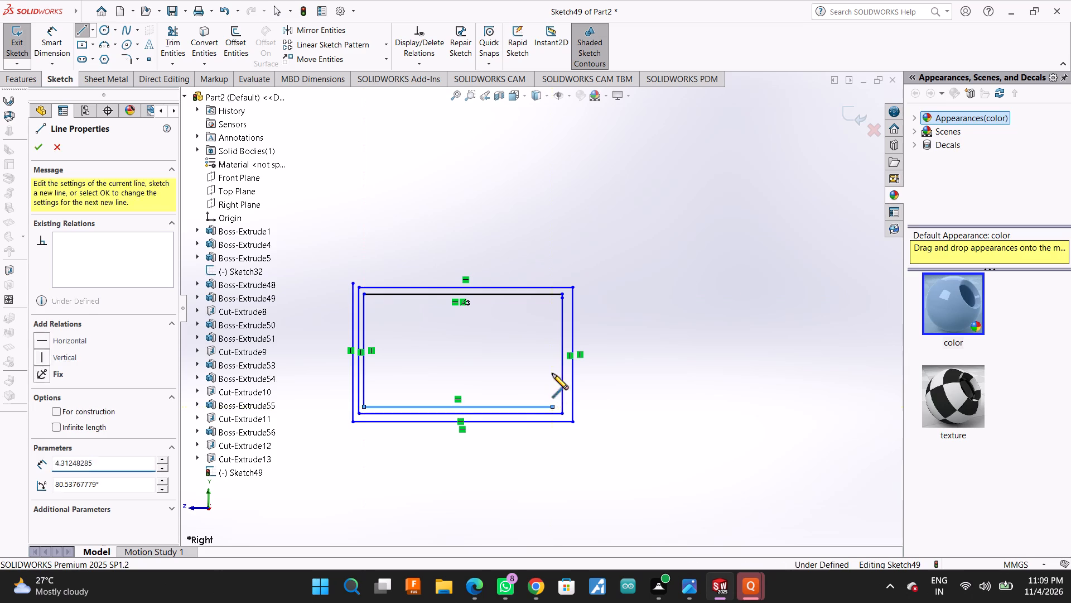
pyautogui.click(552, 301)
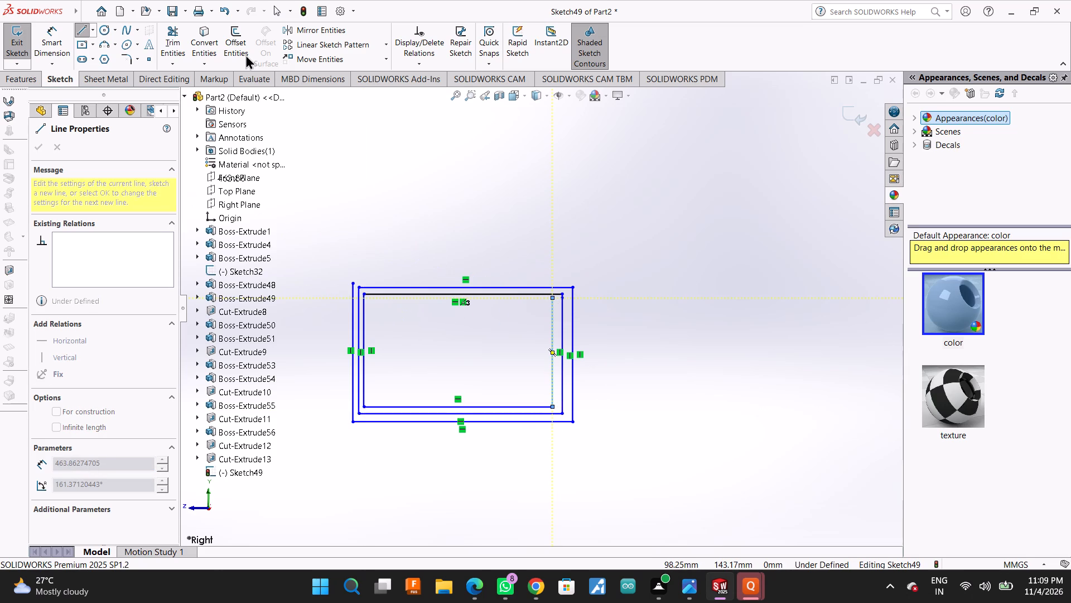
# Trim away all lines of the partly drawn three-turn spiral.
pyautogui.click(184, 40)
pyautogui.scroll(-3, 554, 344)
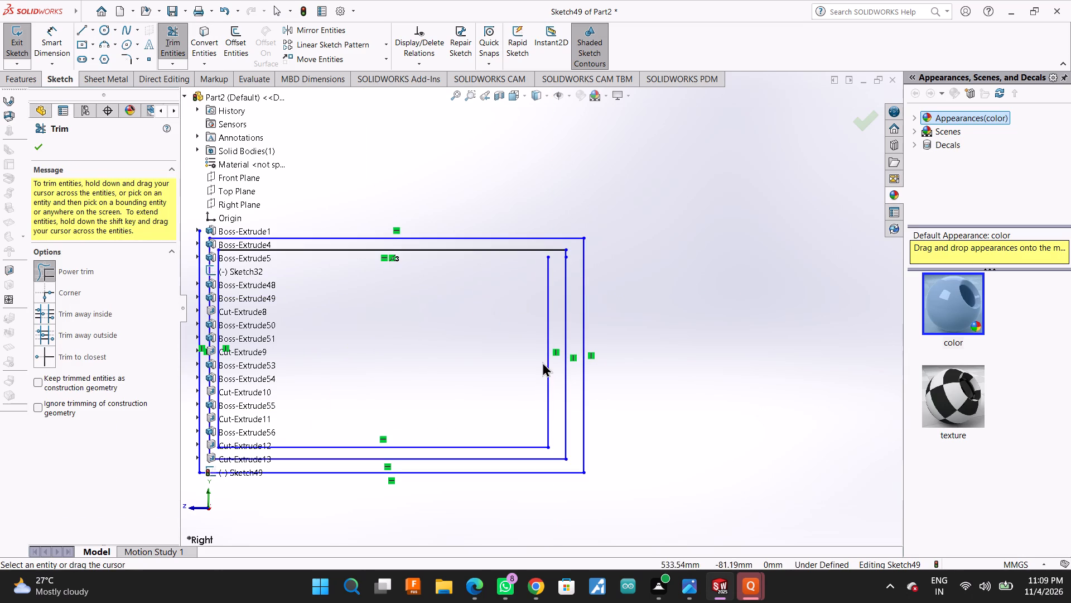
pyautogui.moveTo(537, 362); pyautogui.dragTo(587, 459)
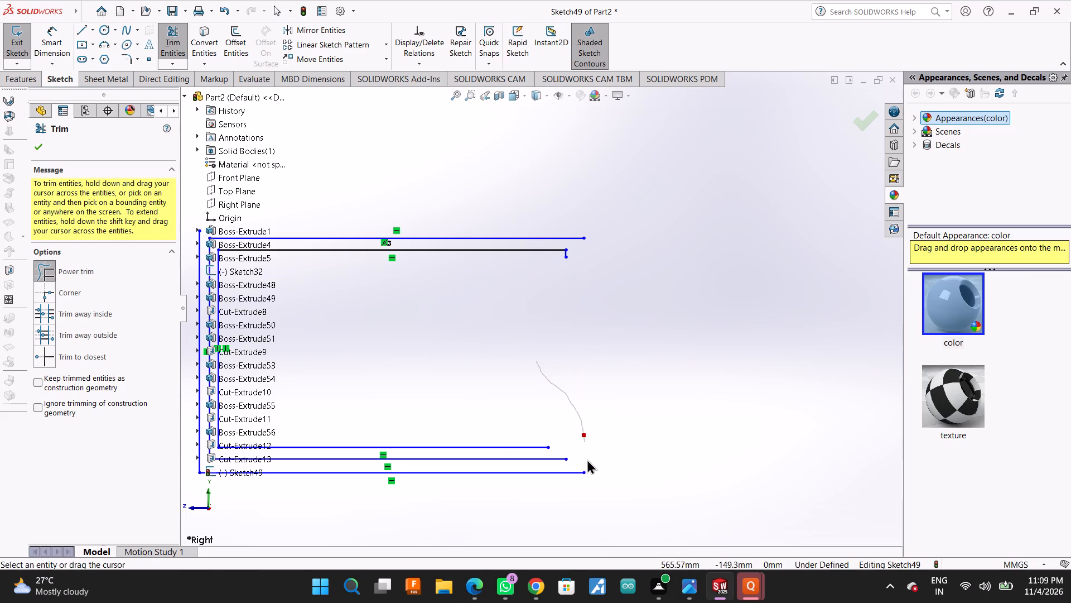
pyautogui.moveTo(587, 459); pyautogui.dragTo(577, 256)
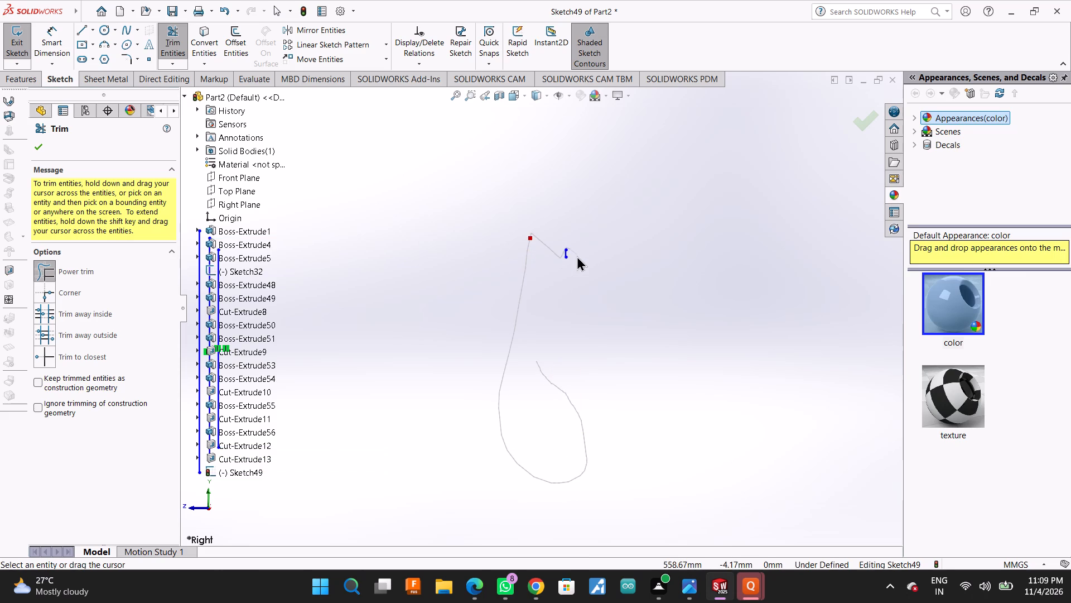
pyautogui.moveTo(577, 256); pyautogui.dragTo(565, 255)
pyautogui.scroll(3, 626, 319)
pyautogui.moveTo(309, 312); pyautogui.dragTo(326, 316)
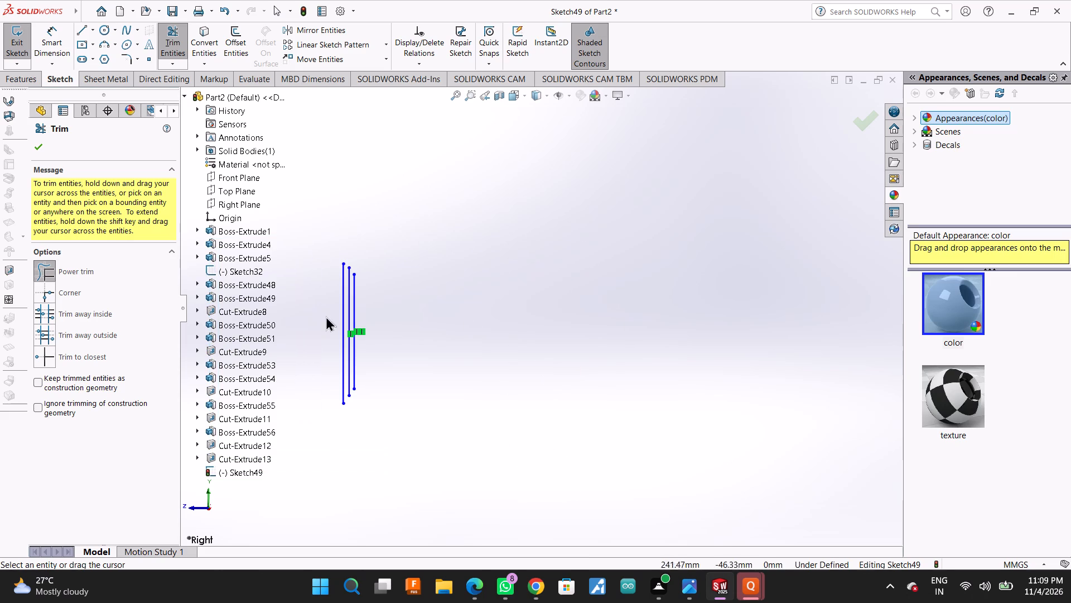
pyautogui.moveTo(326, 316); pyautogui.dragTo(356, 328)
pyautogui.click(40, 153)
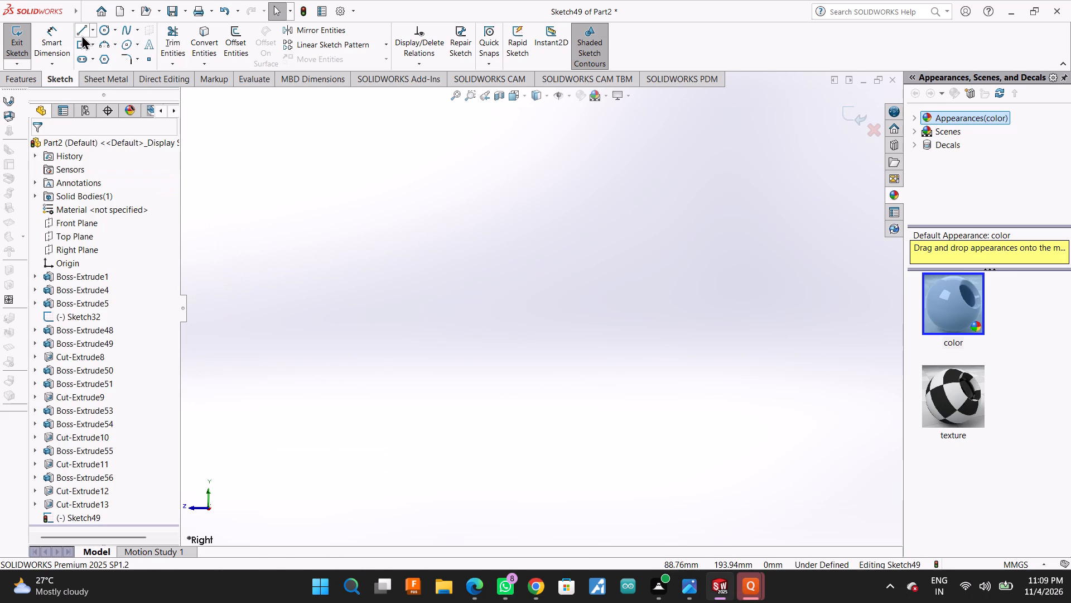
# Sketch the first turn of a much larger rectangular spiral, with a bottom side about 637 mm and a top side about 614 mm long.
pyautogui.click(81, 35)
pyautogui.click(408, 242)
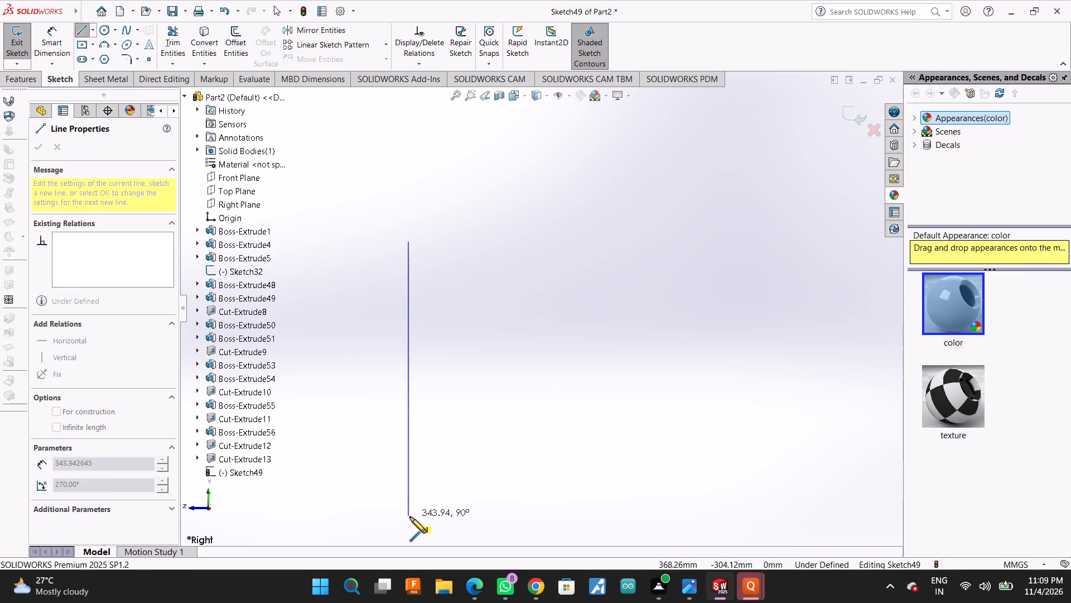
pyautogui.click(410, 539)
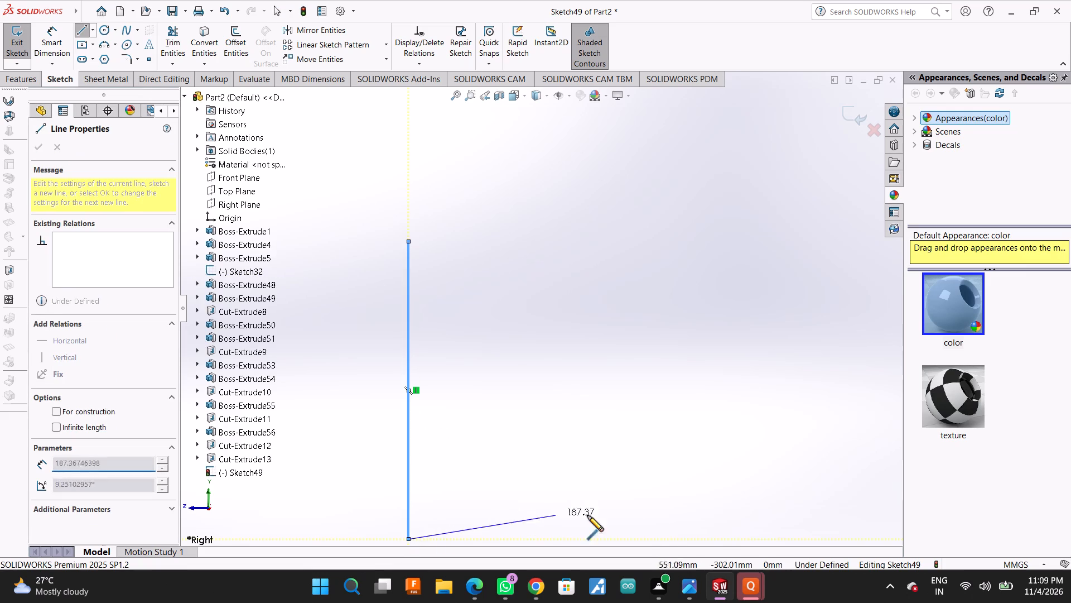
pyautogui.scroll(2, 842, 533)
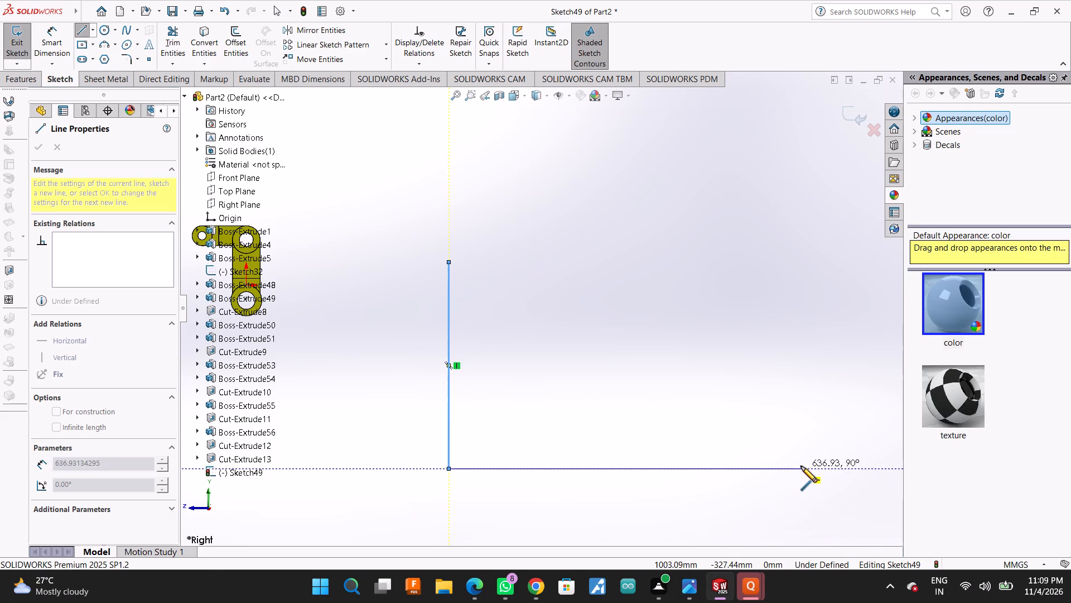
pyautogui.click(801, 466)
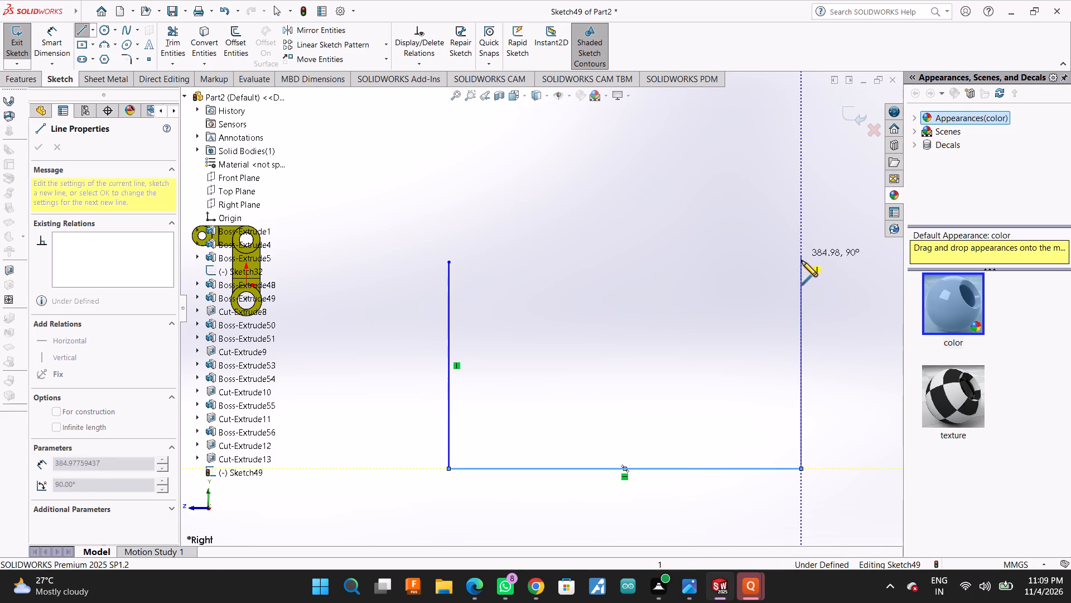
pyautogui.click(803, 274)
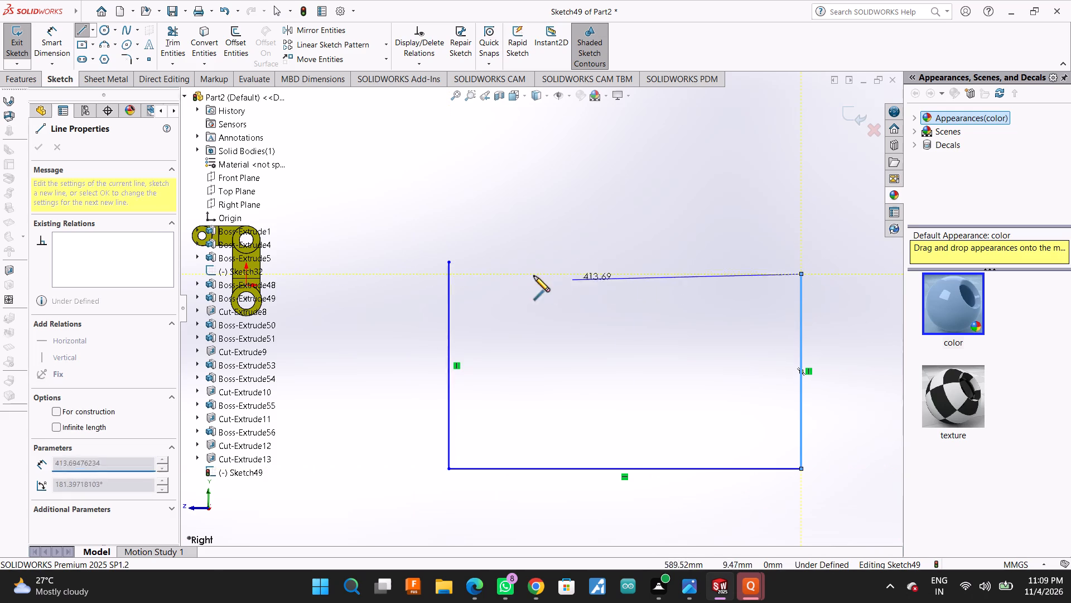
pyautogui.click(459, 274)
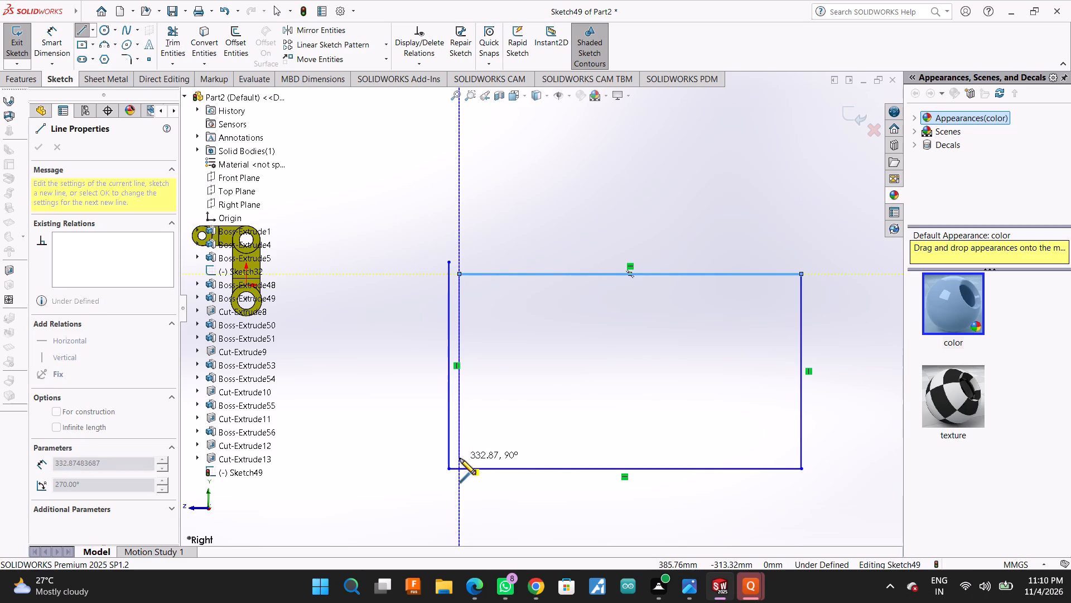
# Add the second turn inside it, with left side about 333 mm, bottom about 596 mm and top about 584 mm.
pyautogui.click(460, 458)
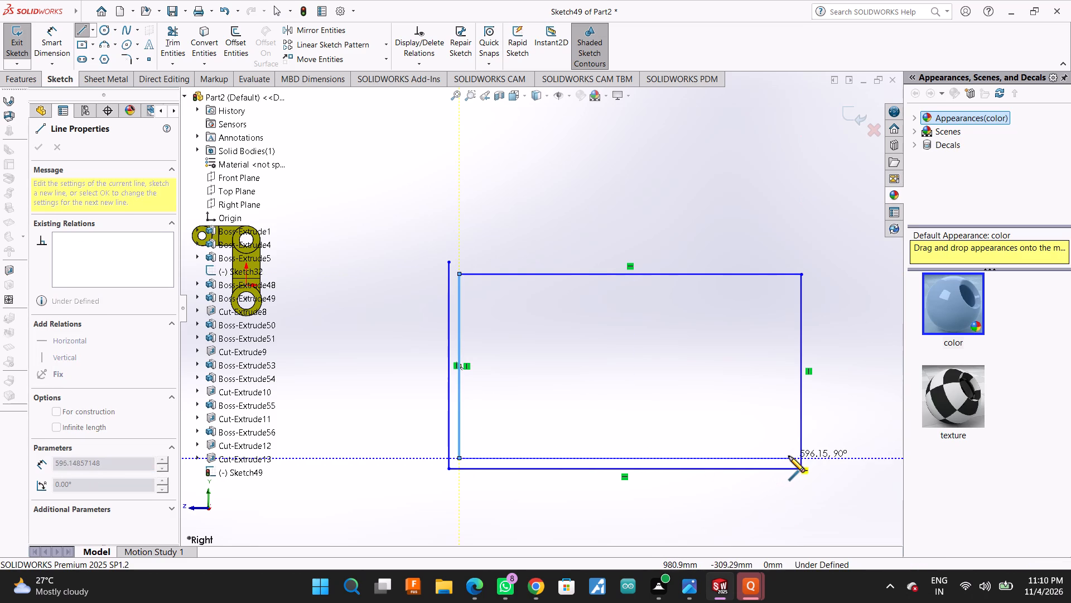
pyautogui.click(790, 456)
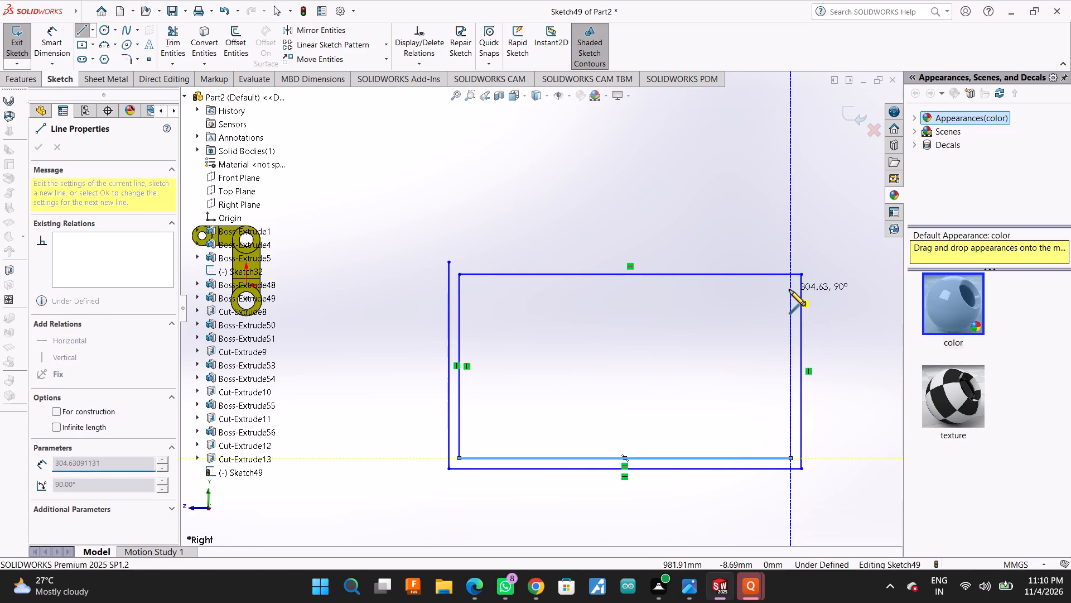
pyautogui.click(789, 286)
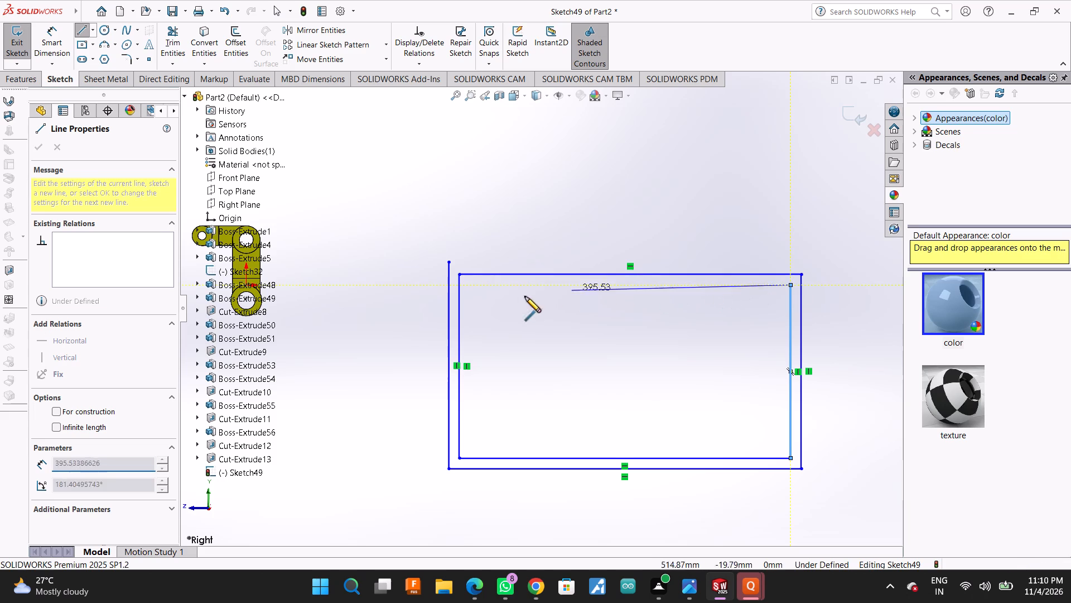
pyautogui.click(469, 285)
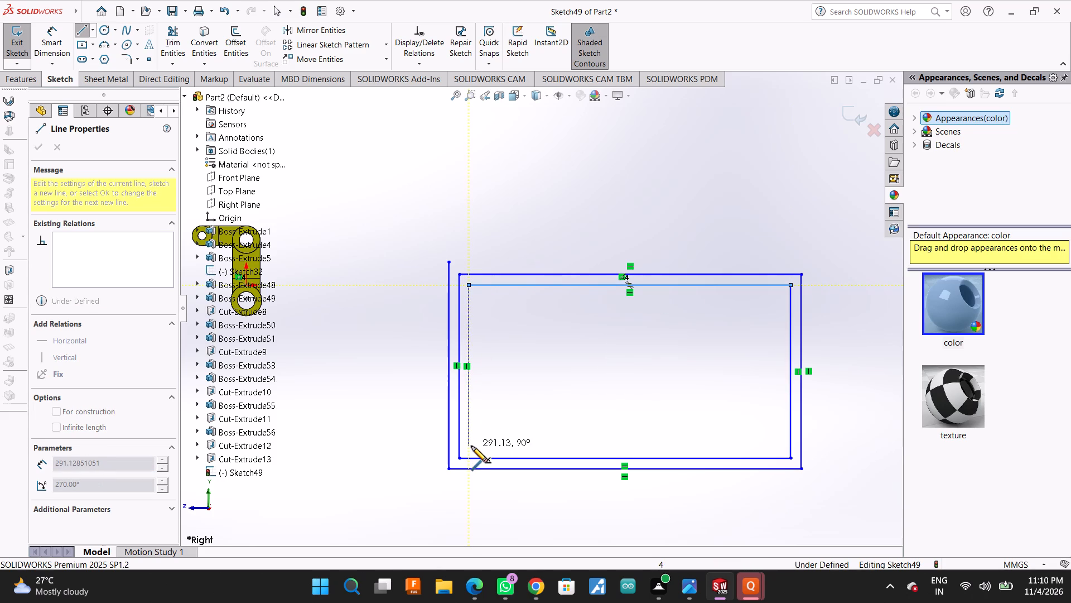
# Start the third turn with a left side about 291 mm, a bottom line, and a right side about 275 mm long.
pyautogui.click(471, 446)
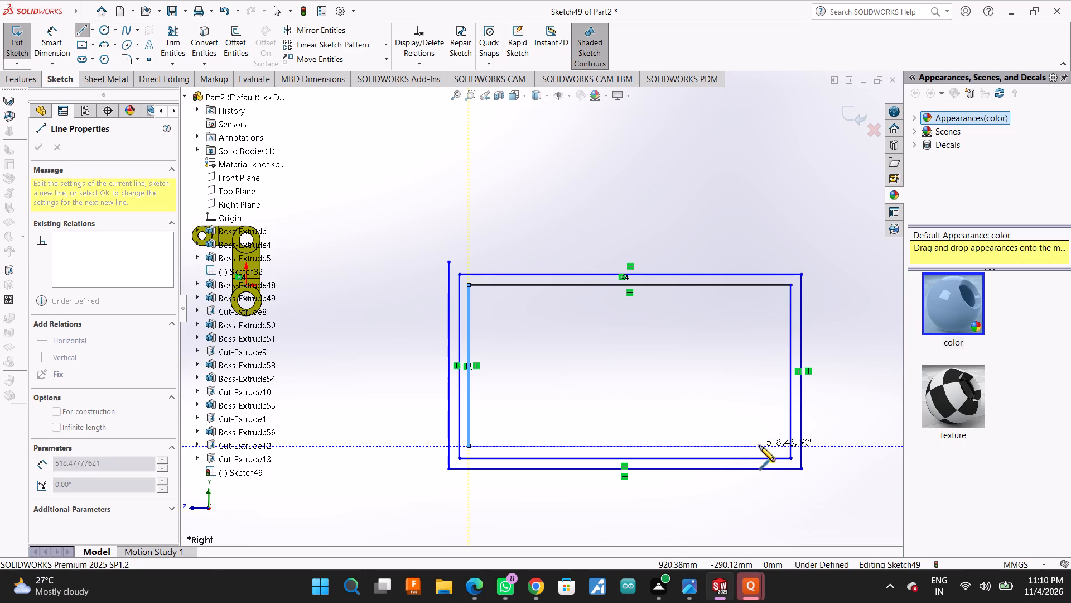
pyautogui.click(780, 446)
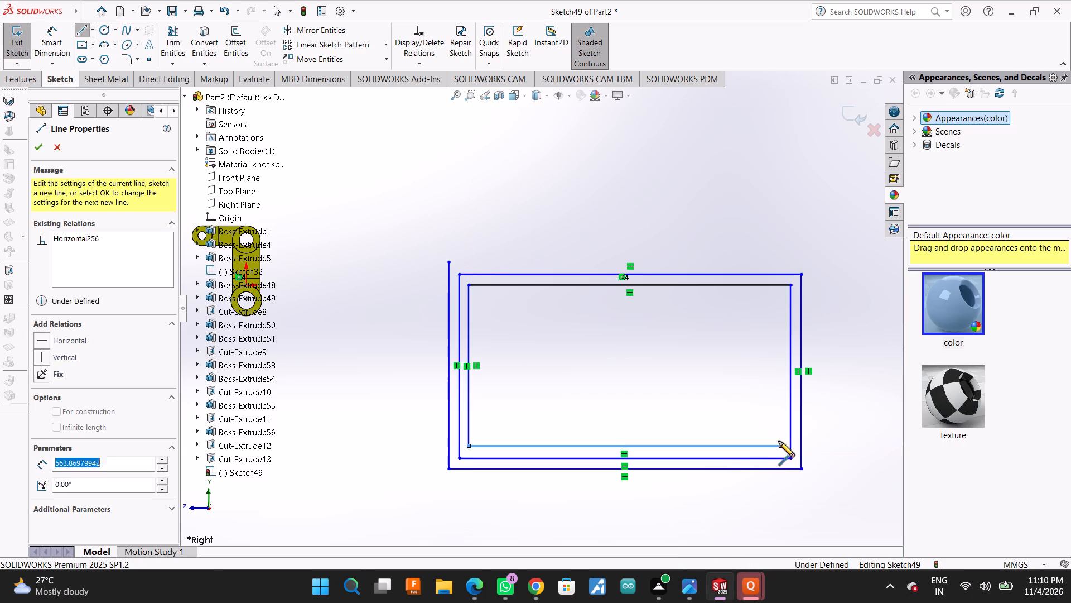
pyautogui.click(778, 294)
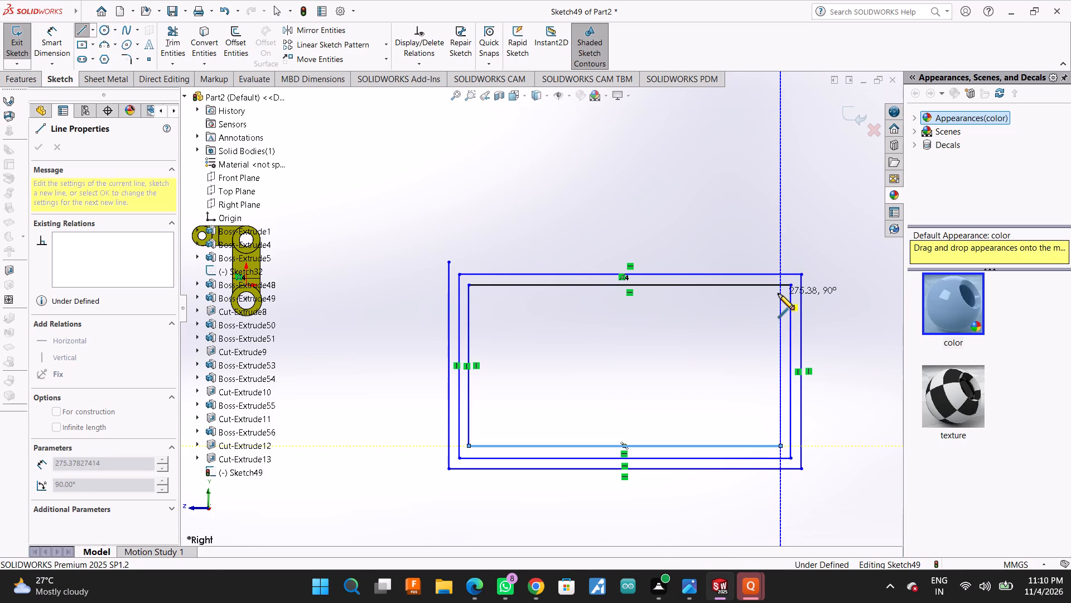
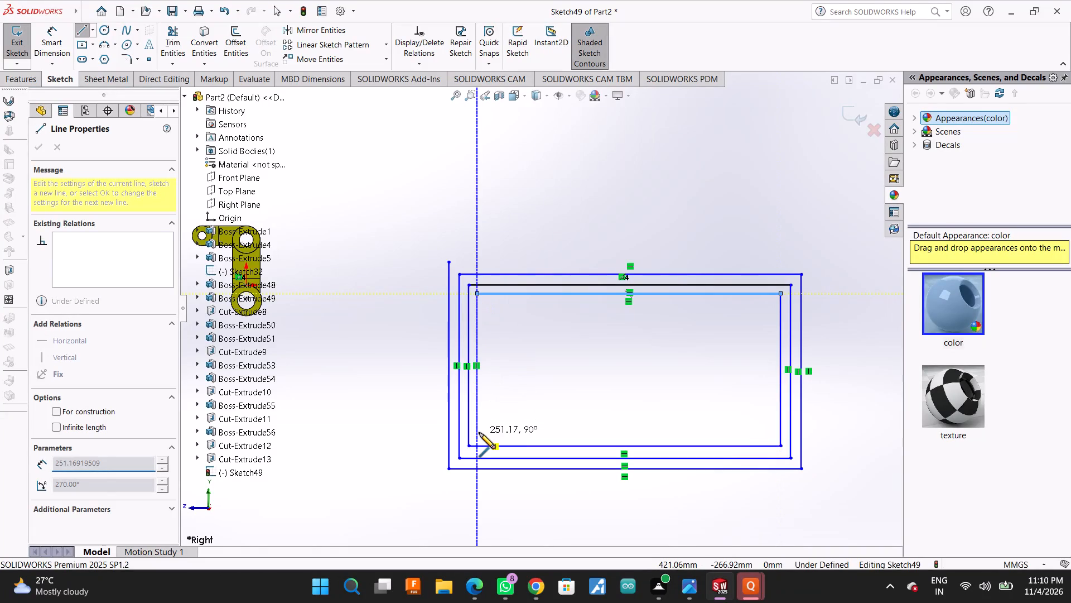
# Sketch the spiral's fourth turn, with left side about 258 mm and right about 238 mm, and fifth turn, with left about 218 mm.
pyautogui.click(479, 437)
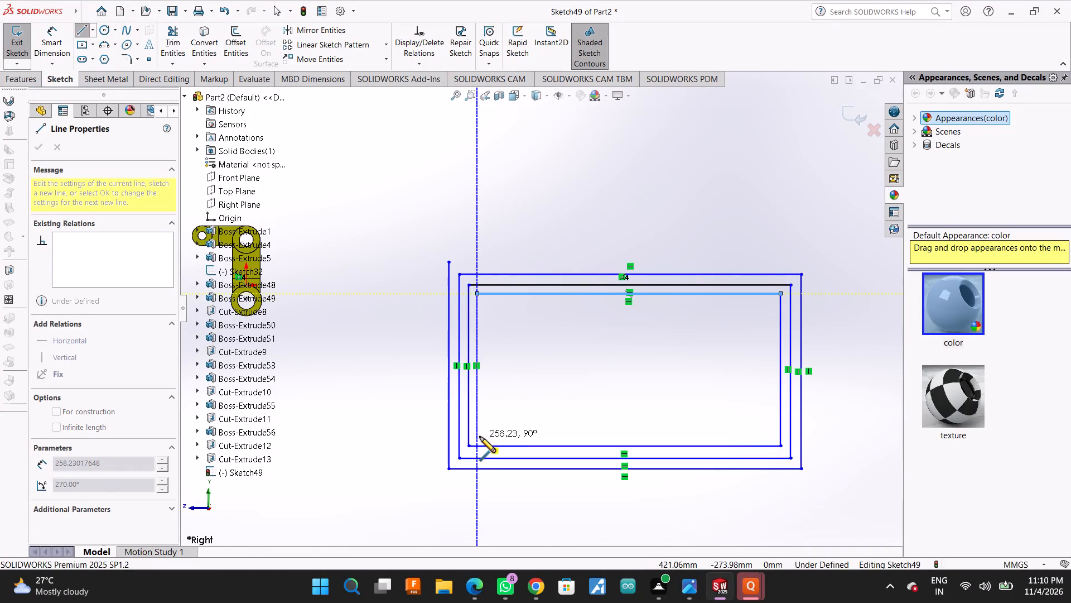
pyautogui.click(768, 437)
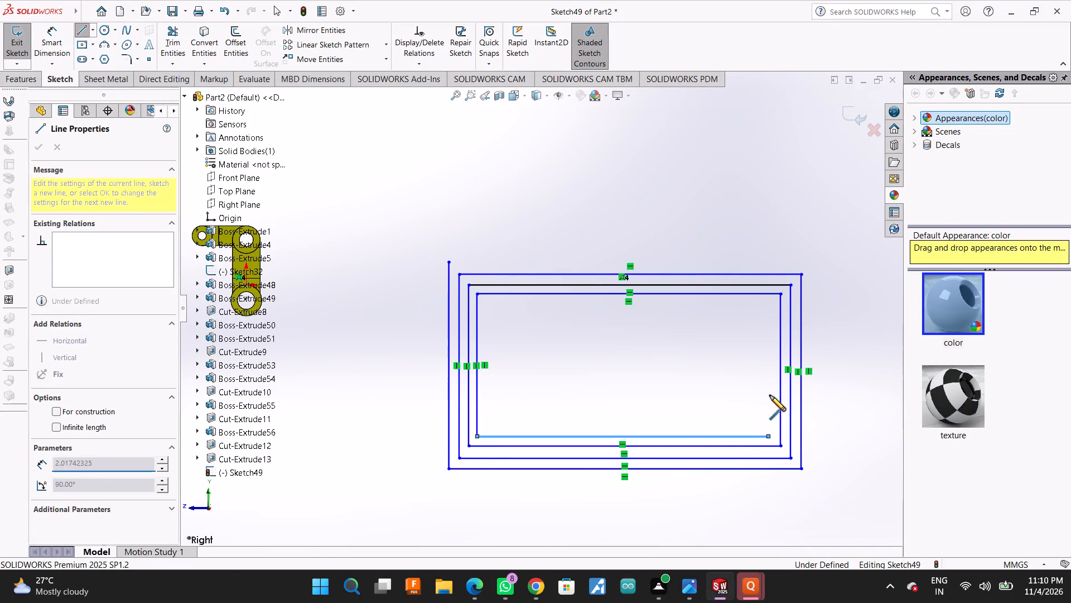
pyautogui.click(766, 306)
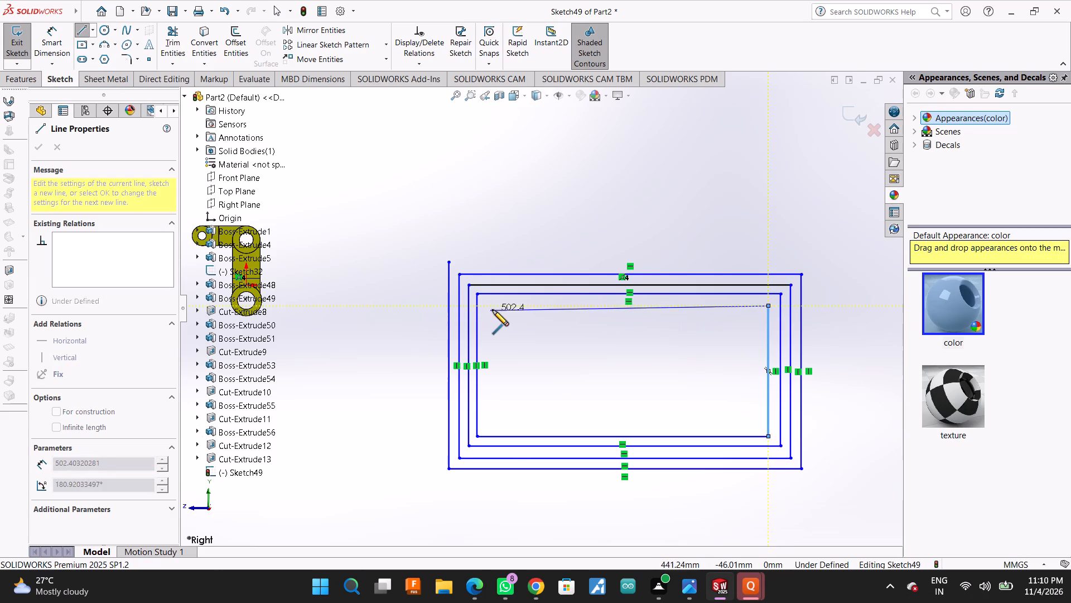
pyautogui.click(487, 307)
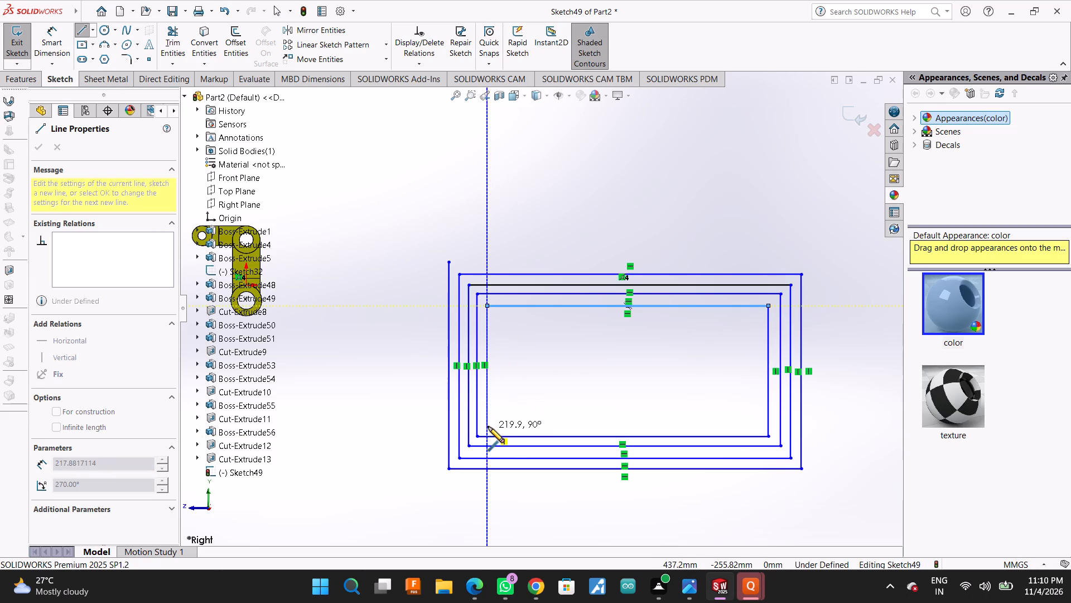
pyautogui.click(488, 427)
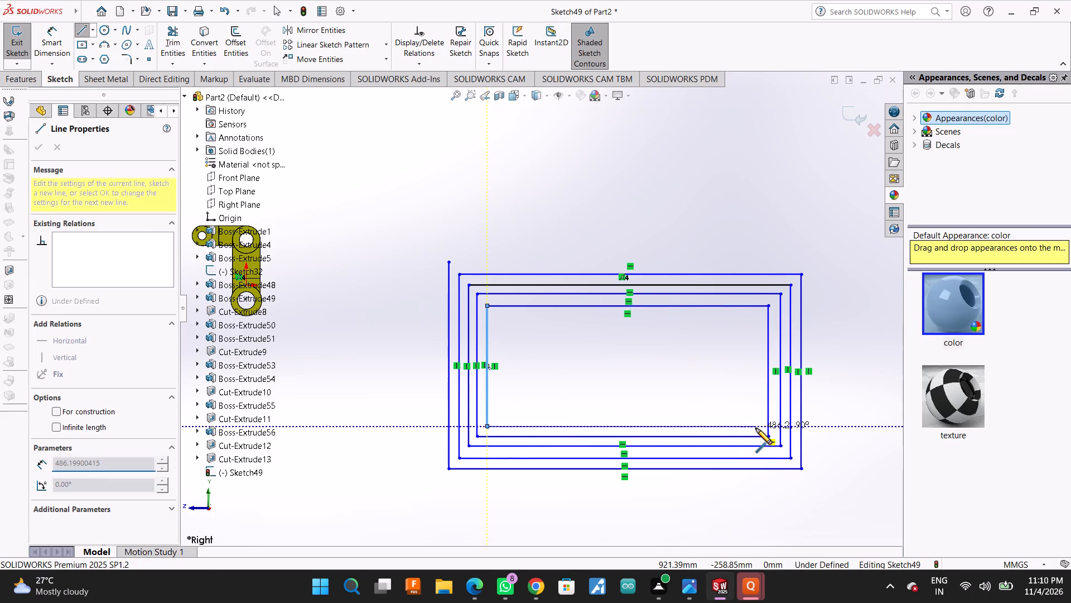
pyautogui.click(757, 428)
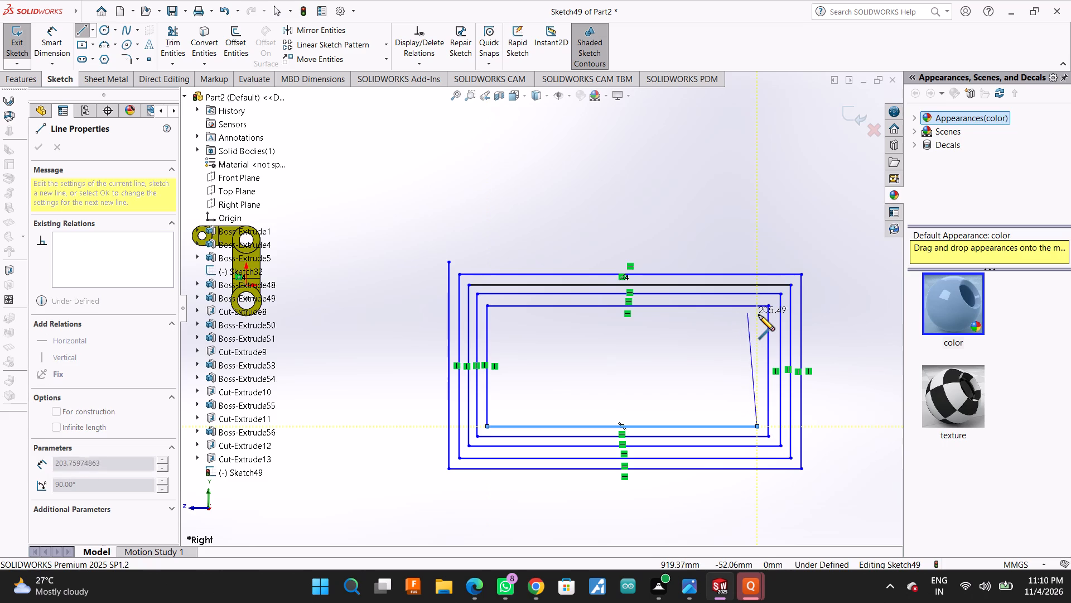
pyautogui.click(759, 321)
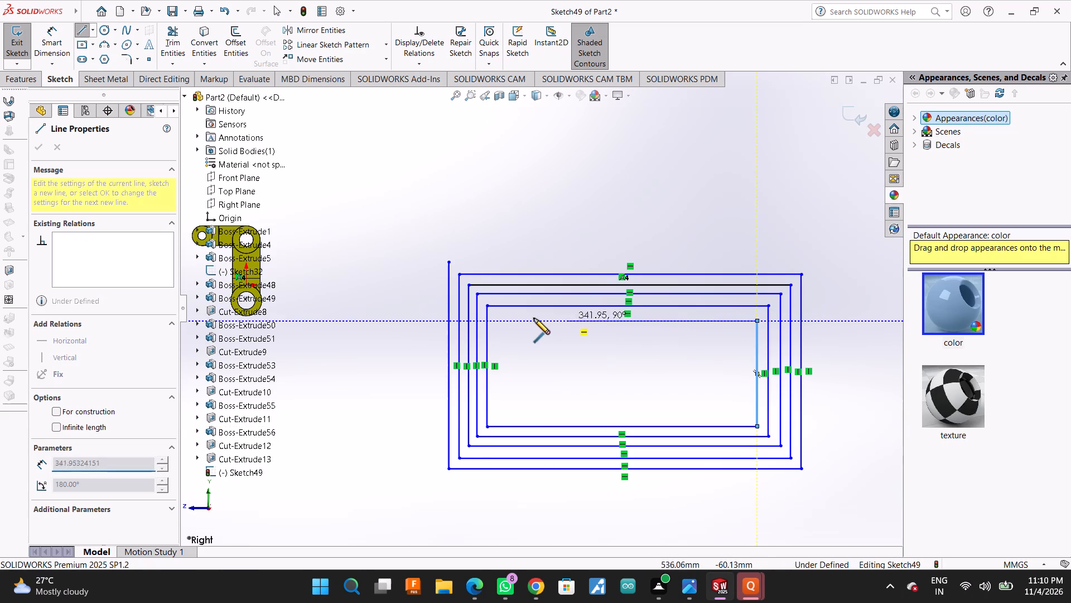
pyautogui.click(498, 320)
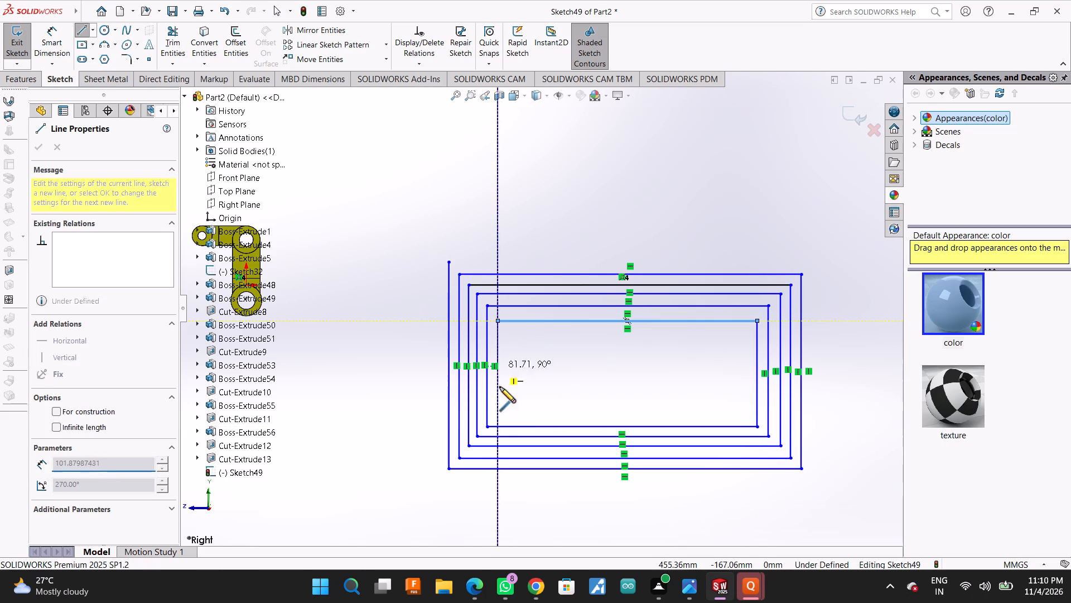
# Add the sixth turn, with left side about 168 mm, and the seventh, with left about 131 mm and bottom about 409 mm.
pyautogui.click(498, 414)
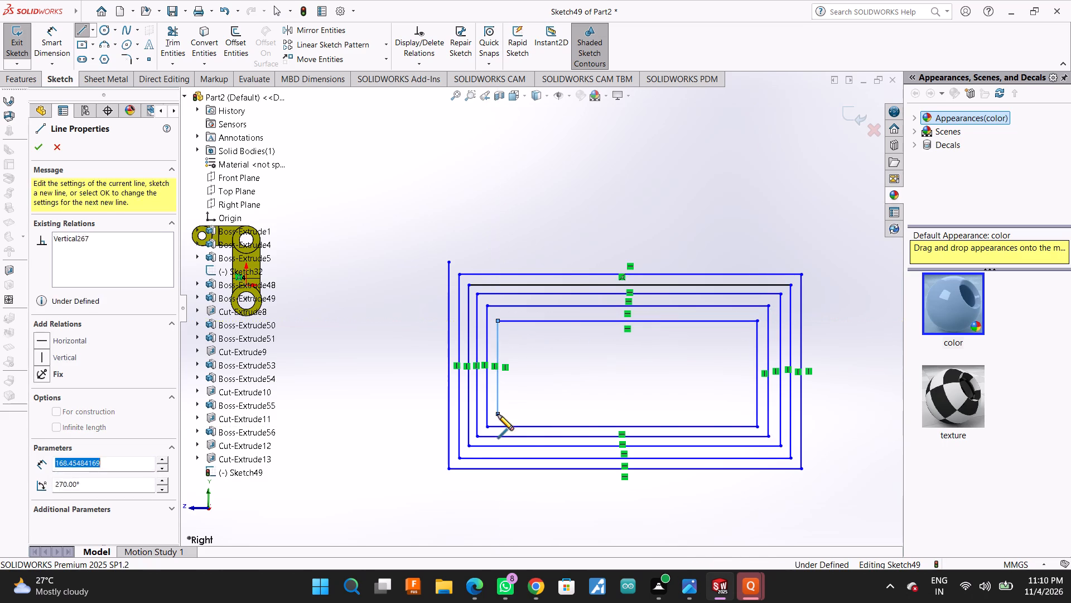
pyautogui.click(748, 414)
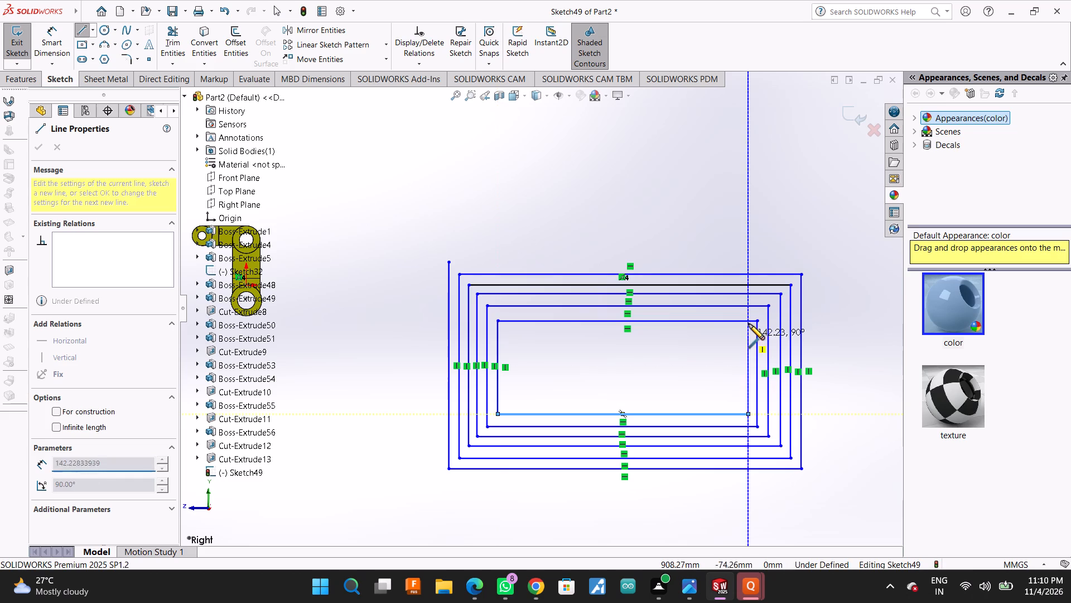
pyautogui.click(750, 332)
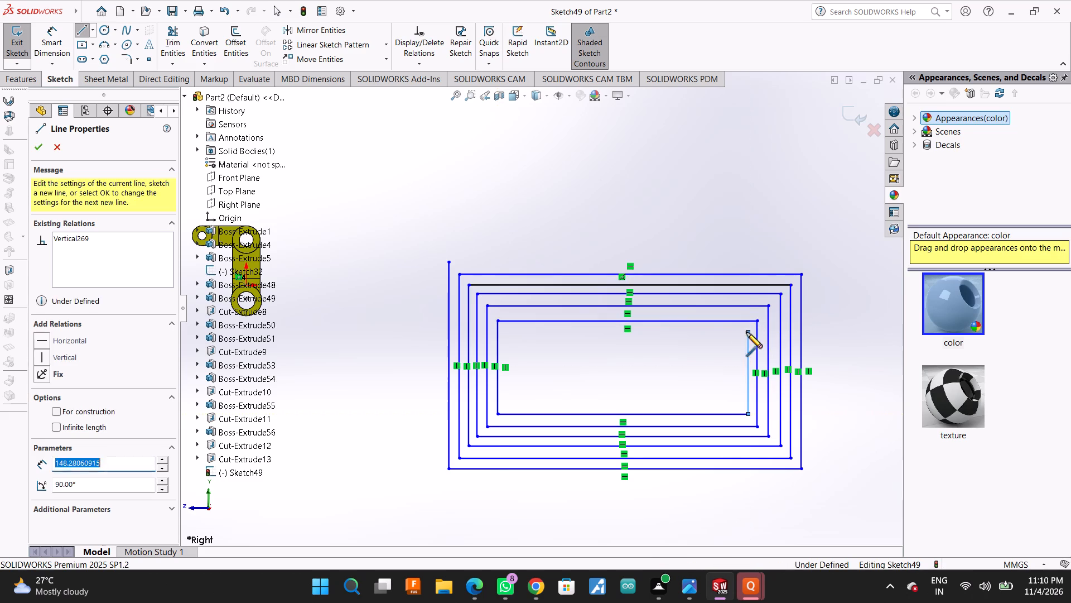
pyautogui.click(512, 333)
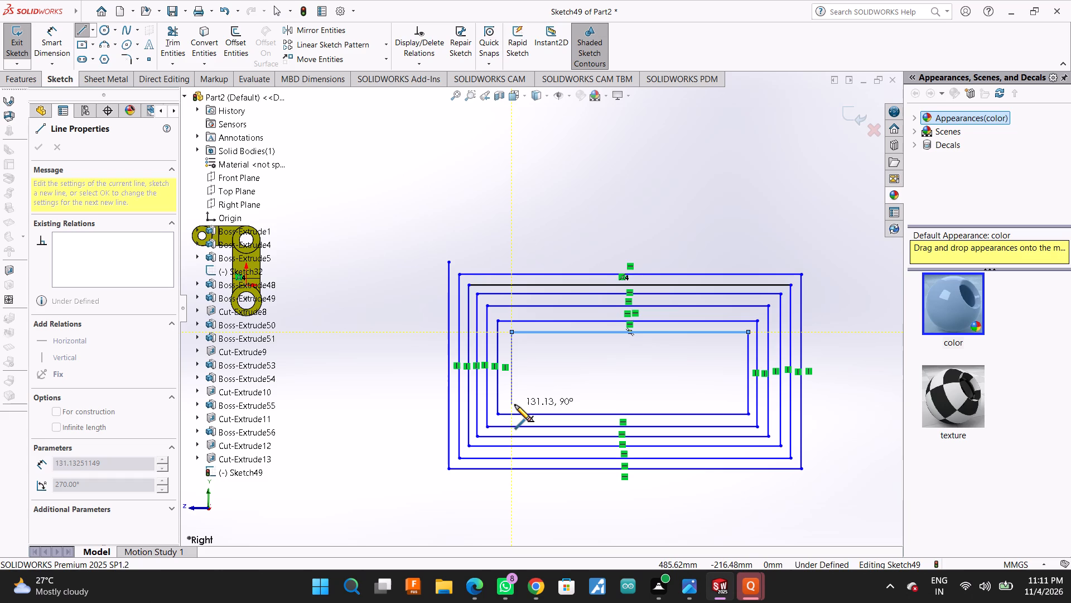
pyautogui.click(515, 405)
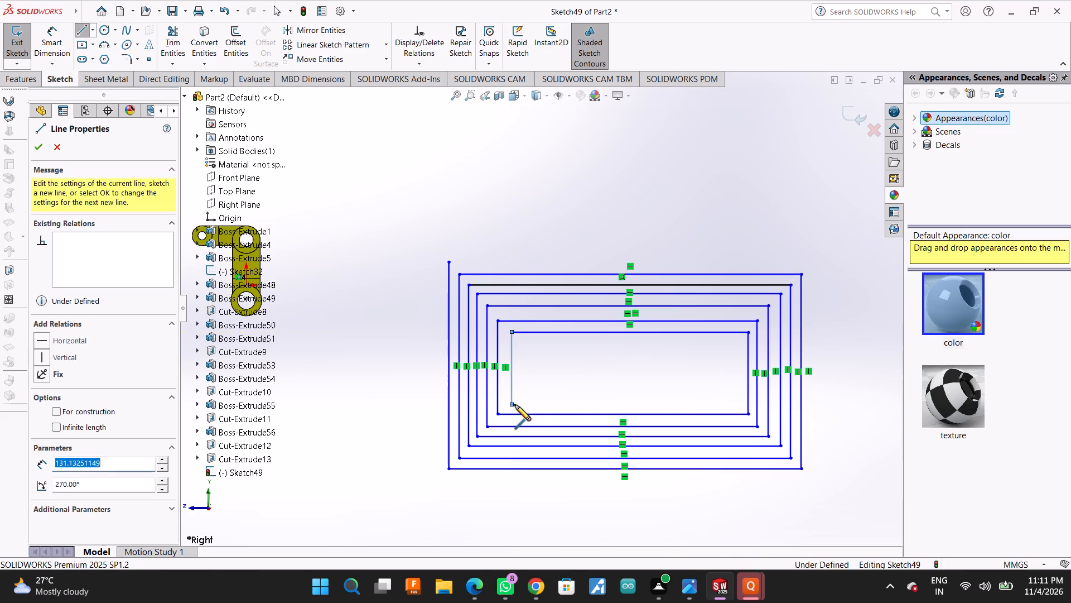
pyautogui.click(737, 405)
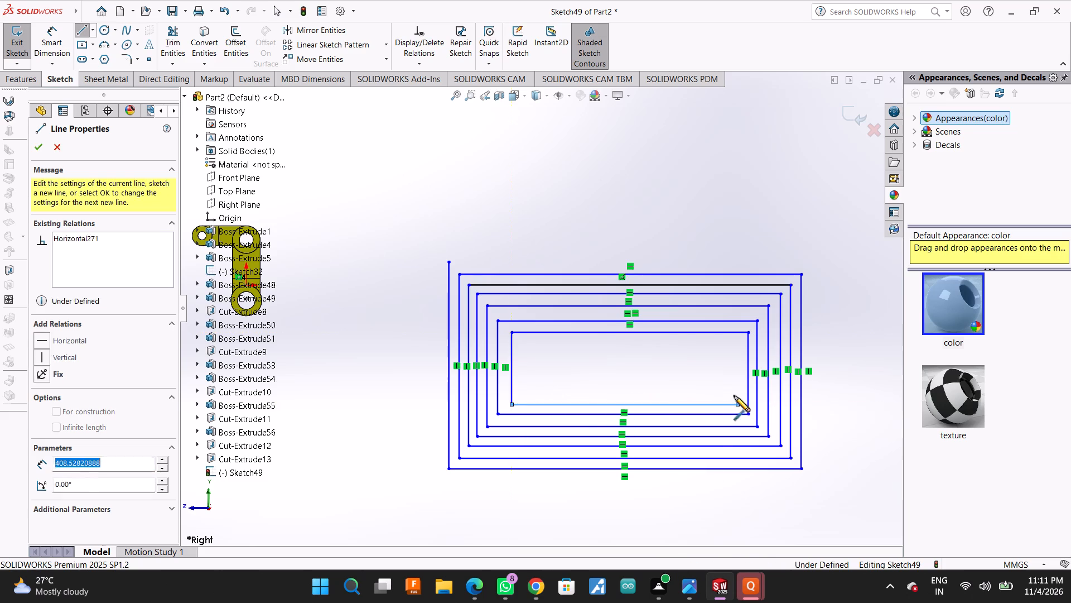
pyautogui.click(740, 343)
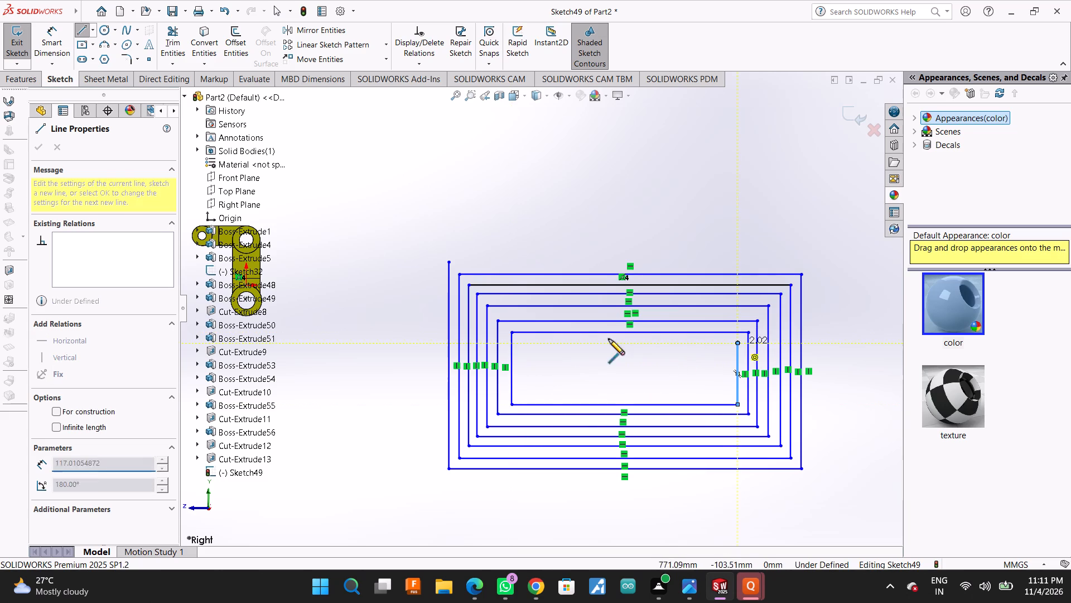
pyautogui.click(523, 343)
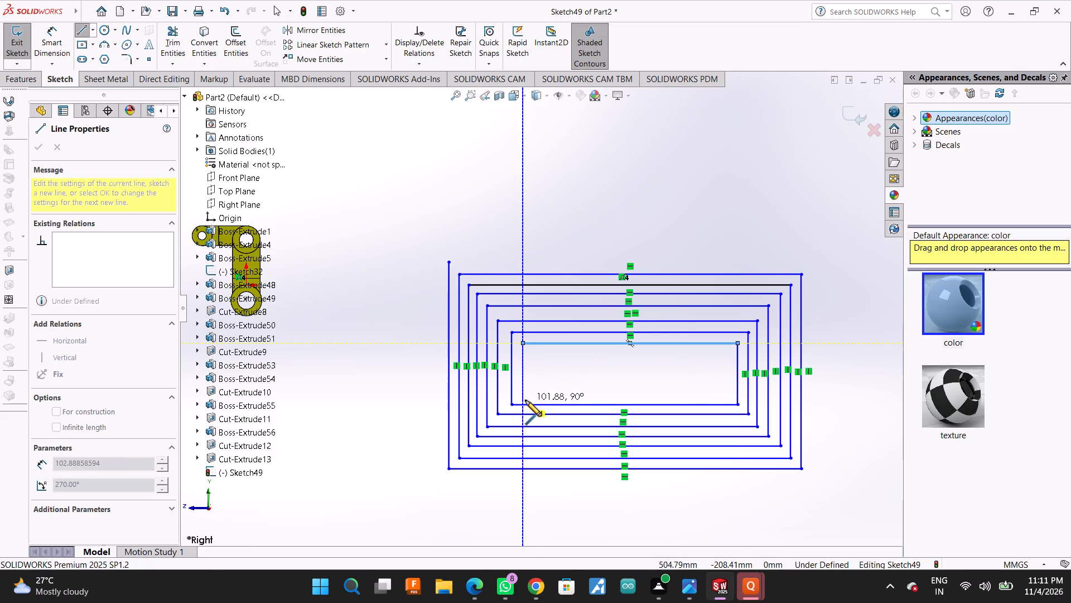
# Sketch the eighth and ninth turns inside the spiral, with the ninth turn's top line about 340 mm long.
pyautogui.click(525, 396)
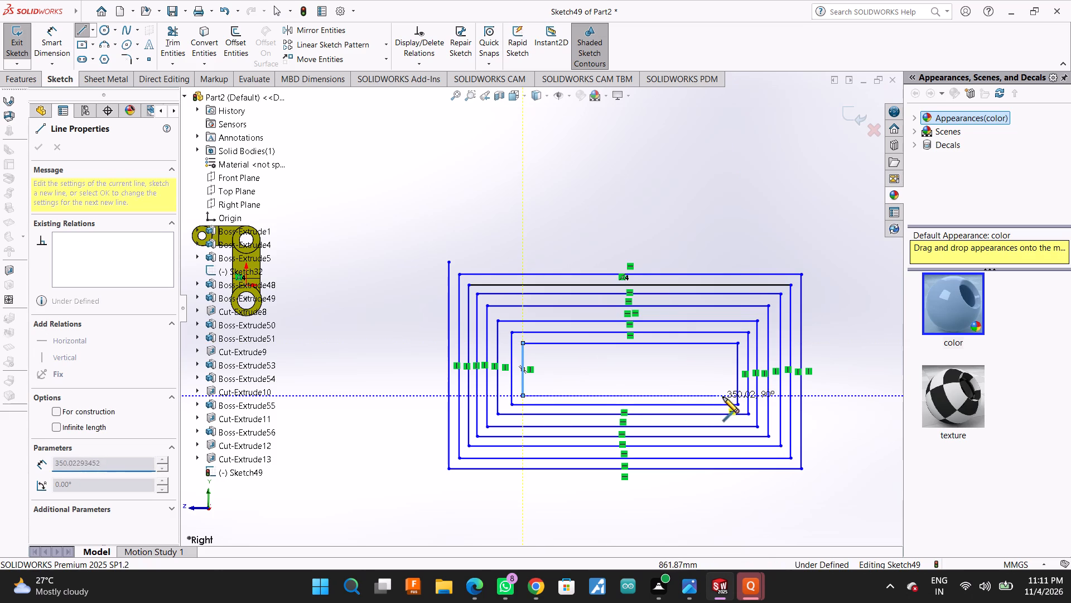
pyautogui.click(730, 396)
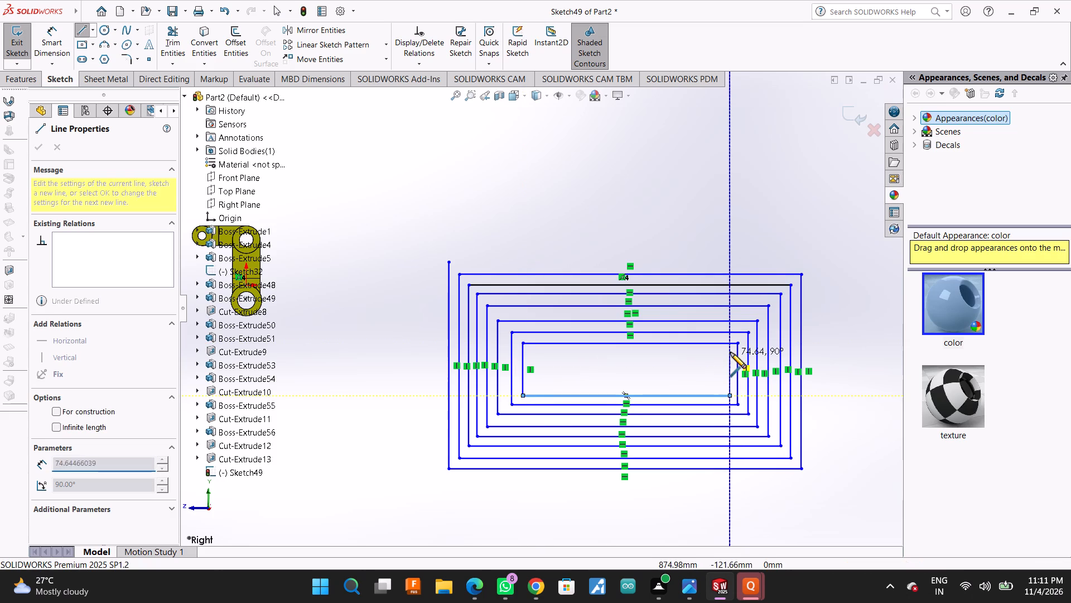
pyautogui.click(730, 351)
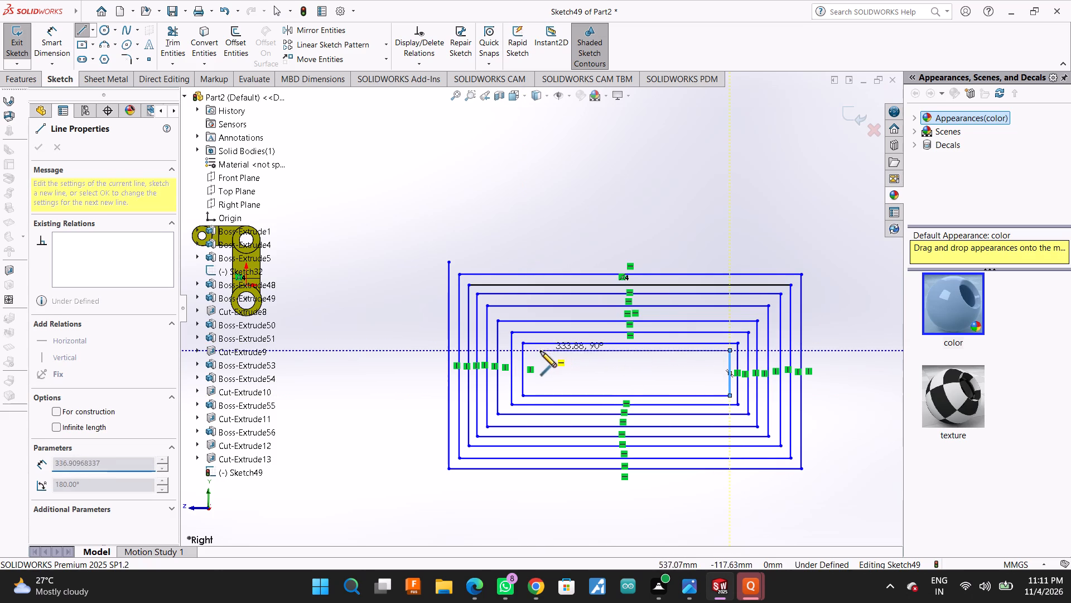
pyautogui.click(530, 352)
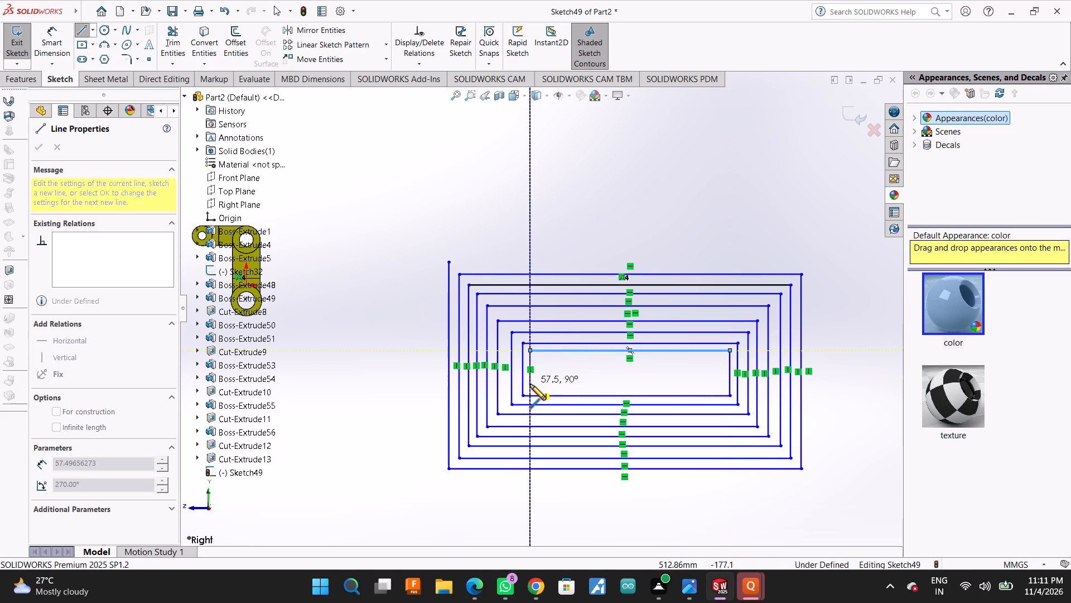
pyautogui.click(530, 387)
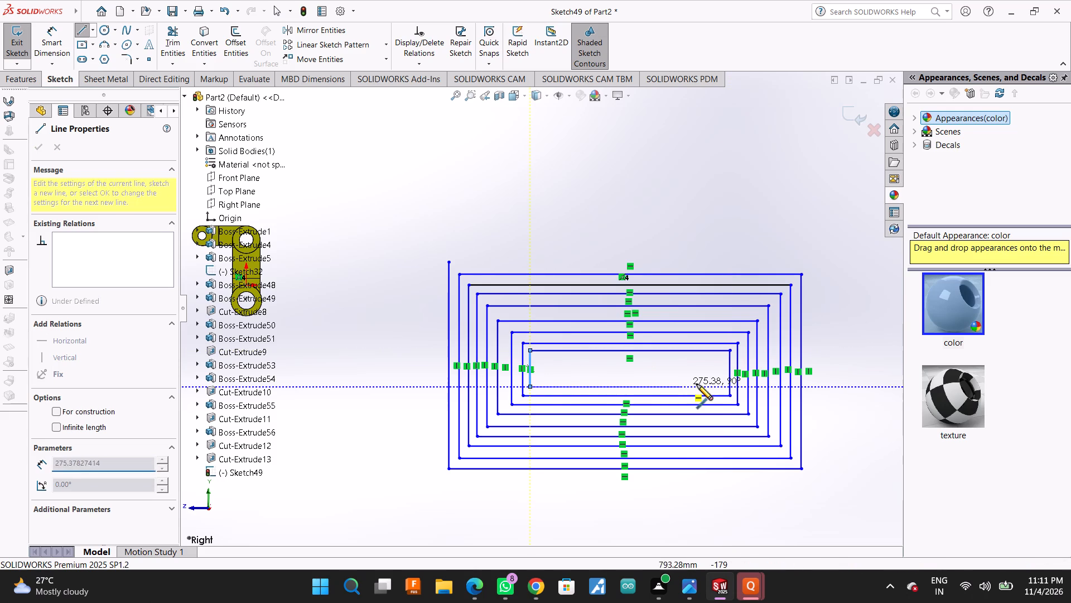
pyautogui.click(716, 385)
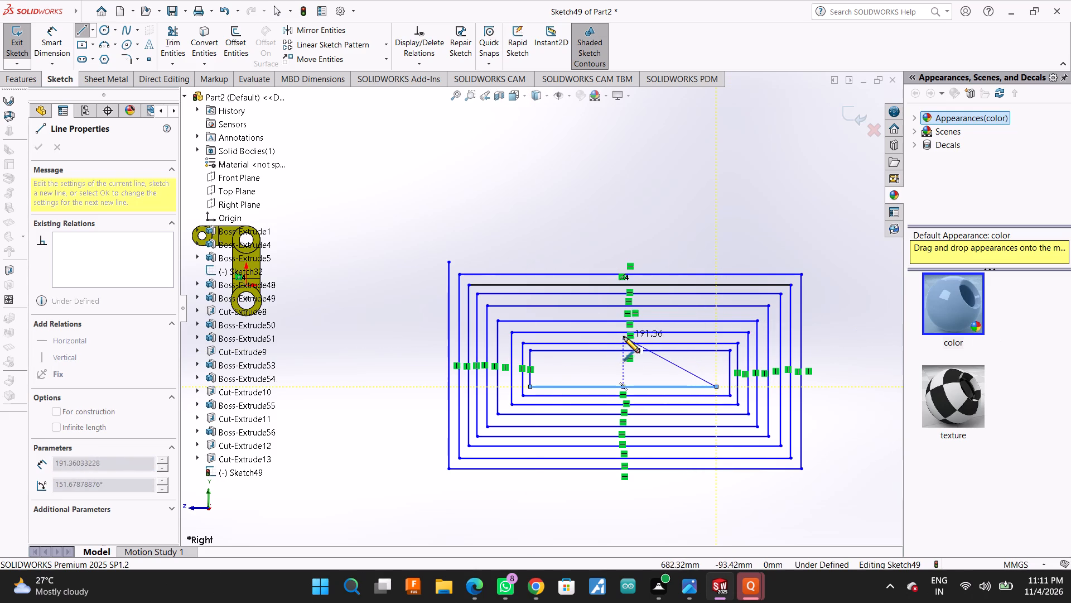
pyautogui.scroll(-1, 749, 539)
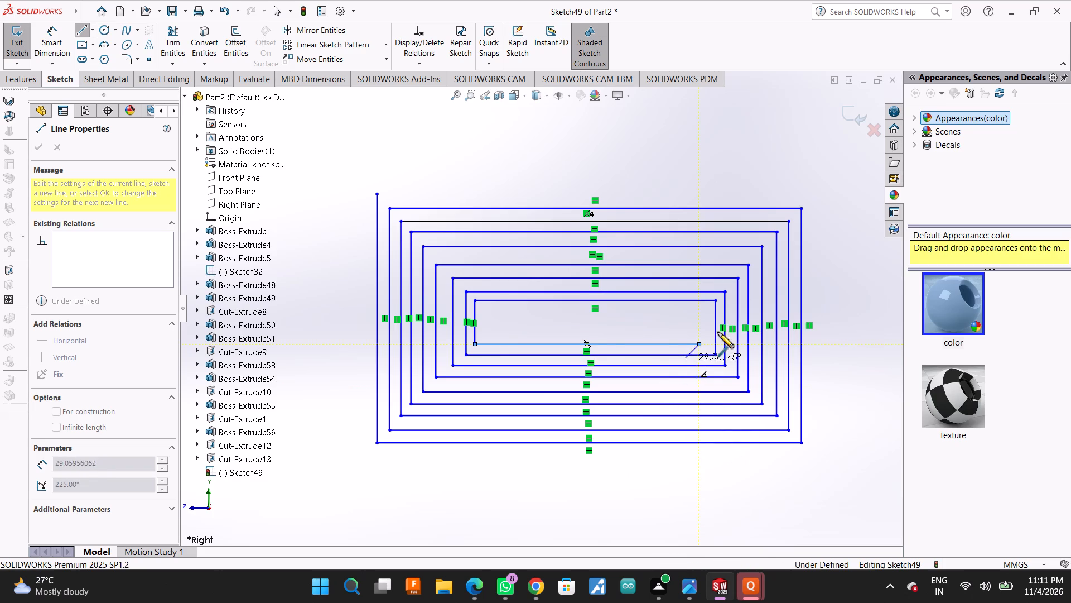
pyautogui.scroll(-1, 708, 341)
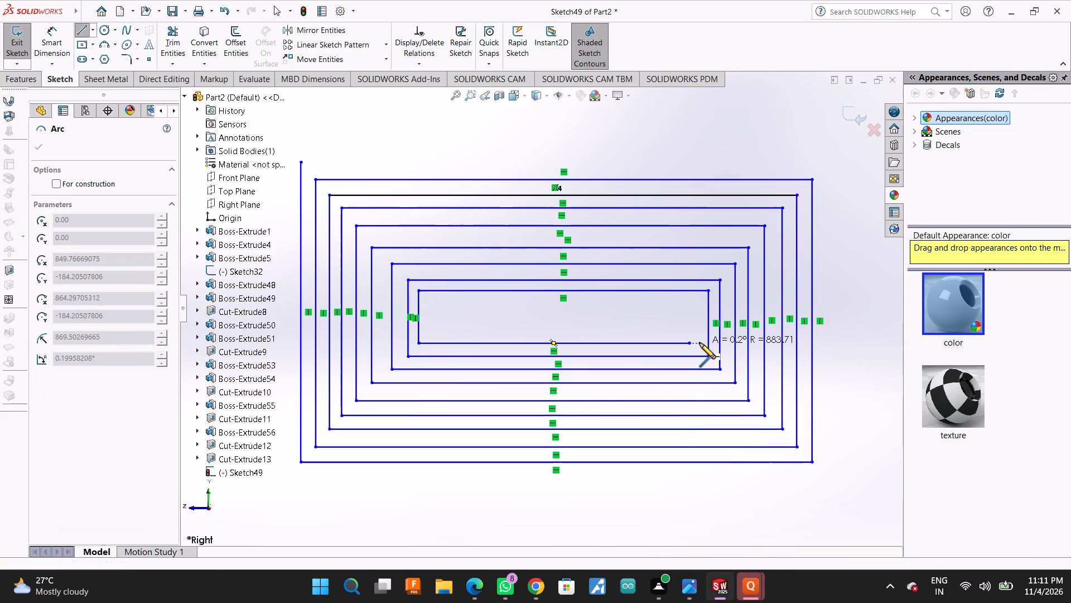
pyautogui.click(699, 343)
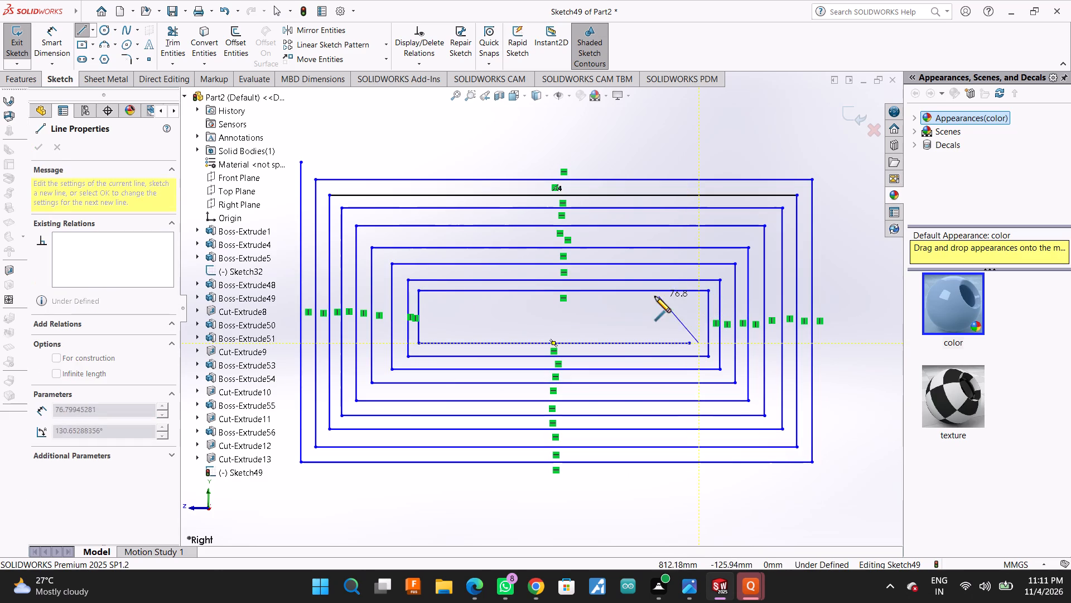
pyautogui.click(697, 301)
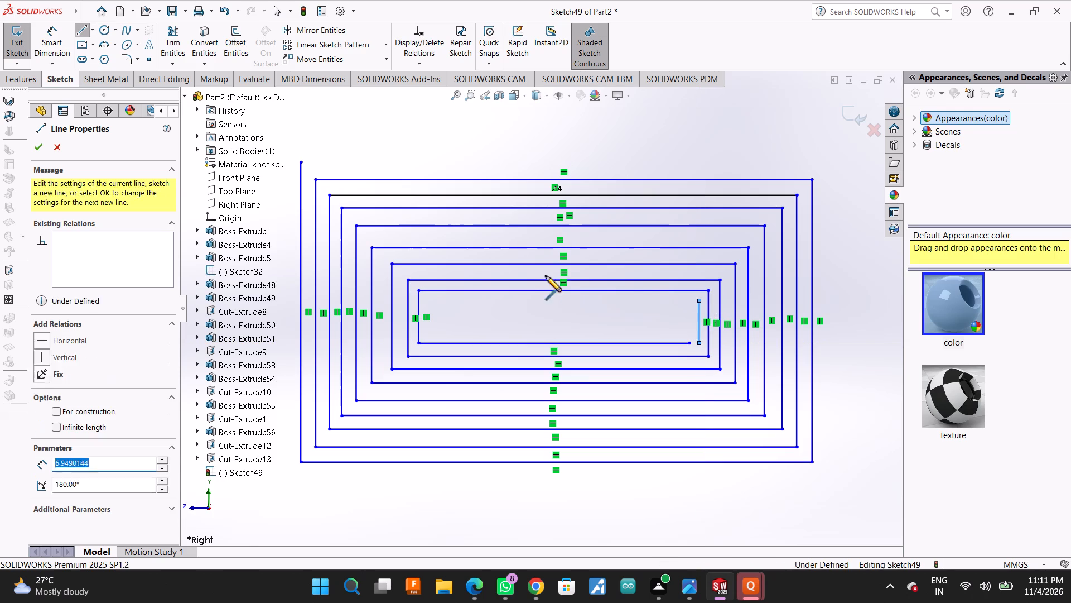
pyautogui.click(427, 299)
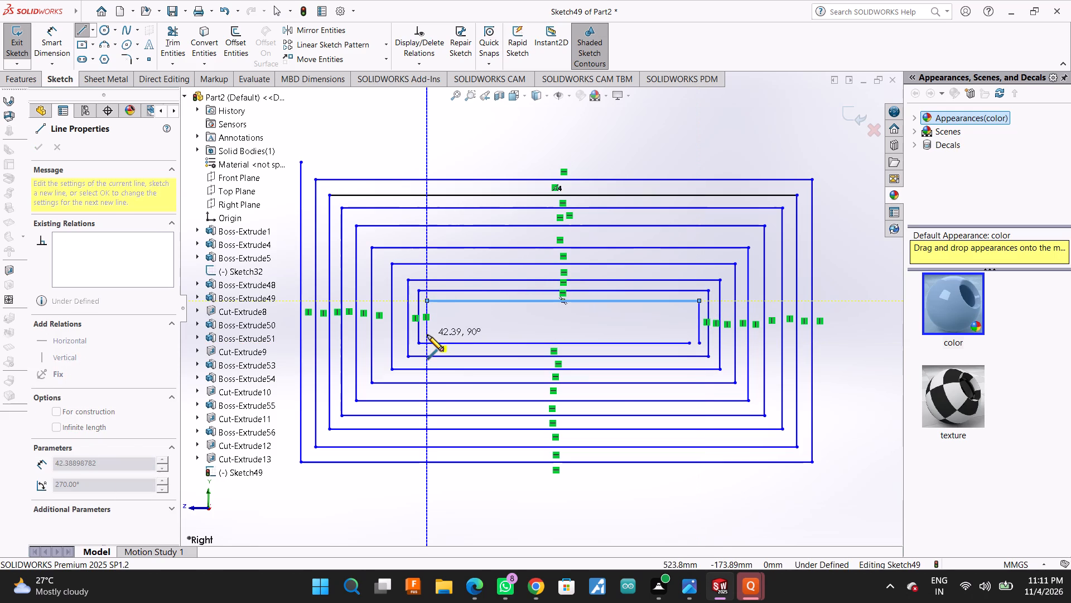
# Sketch the innermost turn with a left side about 42 mm long, ending the spiral in a short downward line.
pyautogui.click(427, 335)
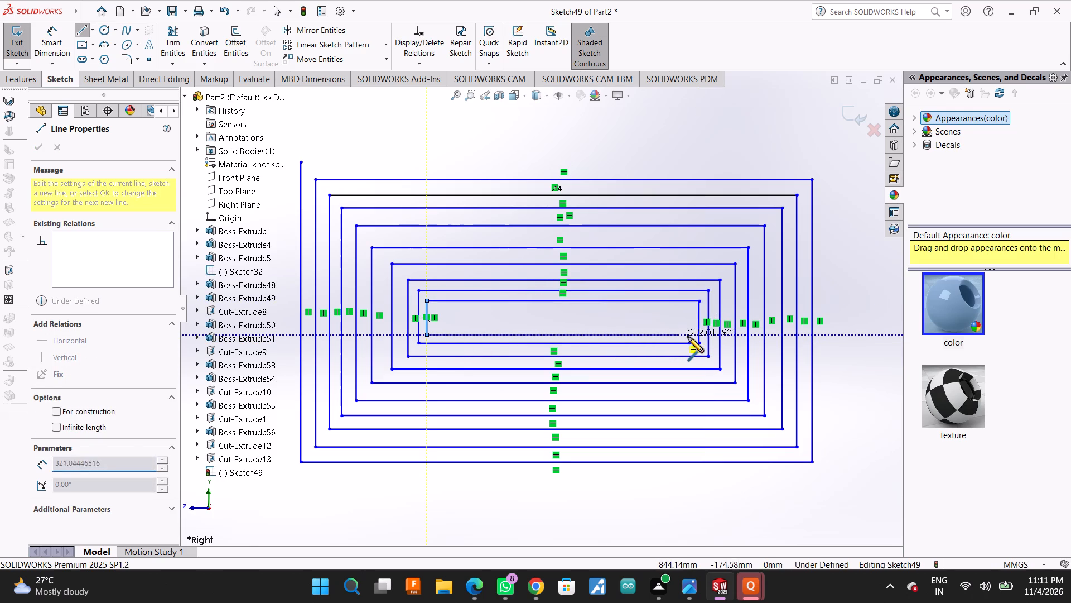
pyautogui.click(688, 337)
pyautogui.click(687, 317)
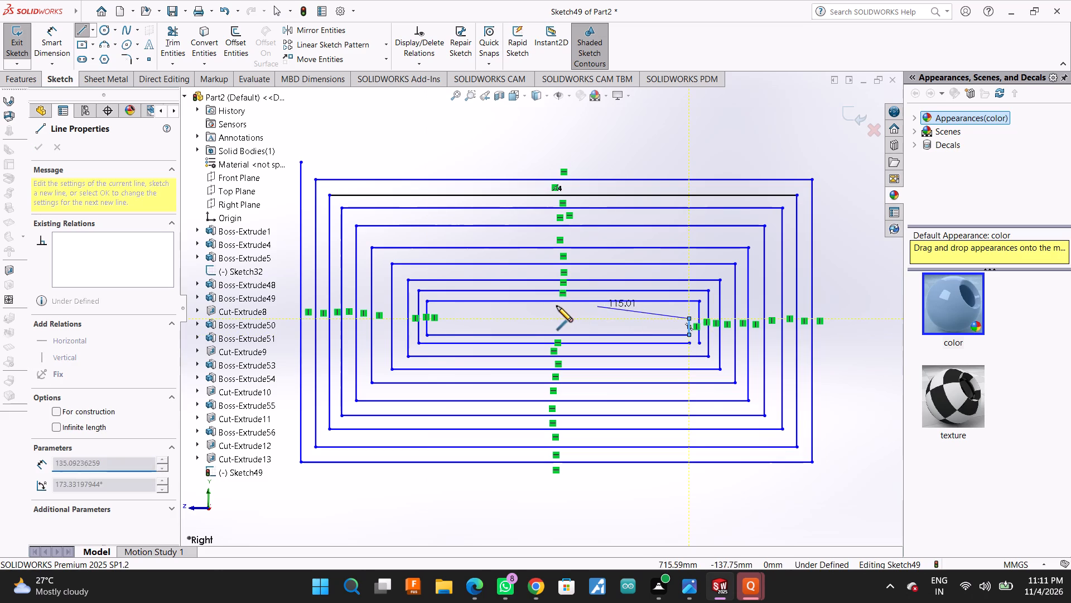
pyautogui.click(446, 317)
pyautogui.click(446, 325)
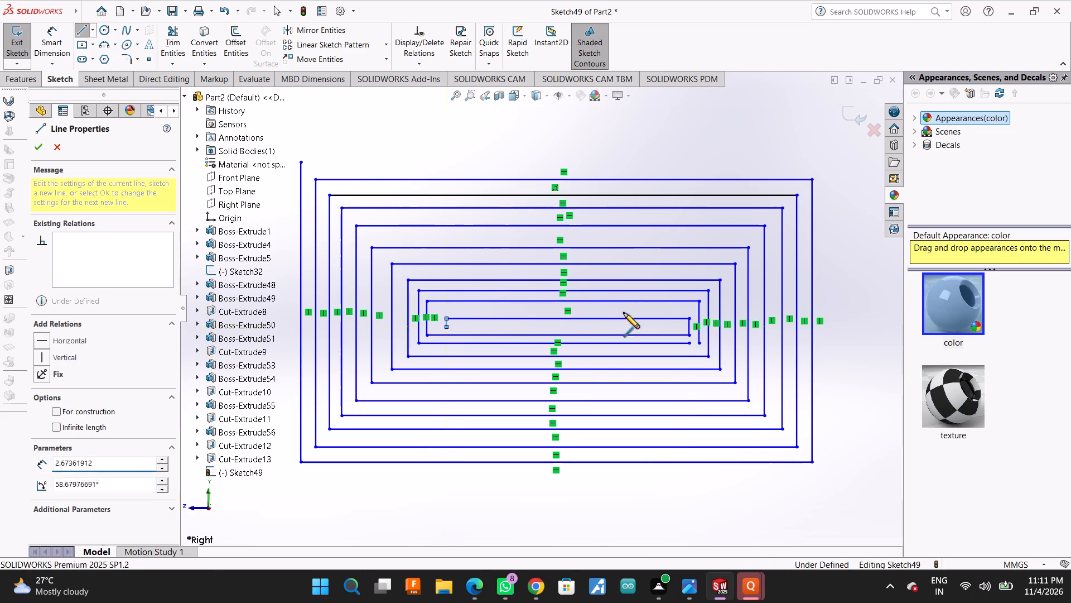
pyautogui.press('Escape')
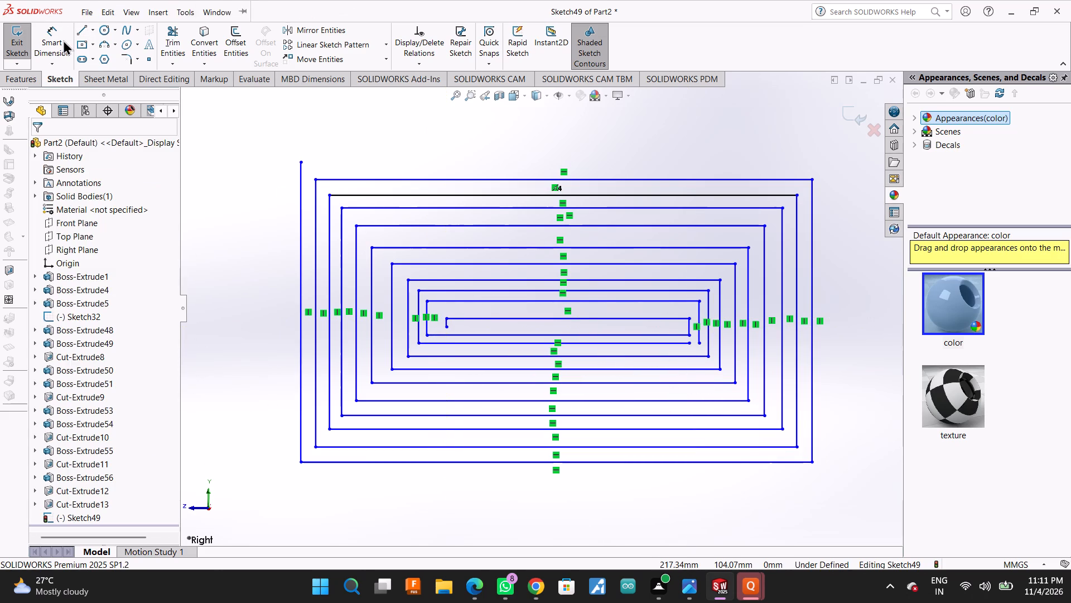
# Close the gap at the ninth turn's bottom right corner with a horizontal line about 12 mm long.
pyautogui.click(77, 33)
pyautogui.scroll(-3, 648, 315)
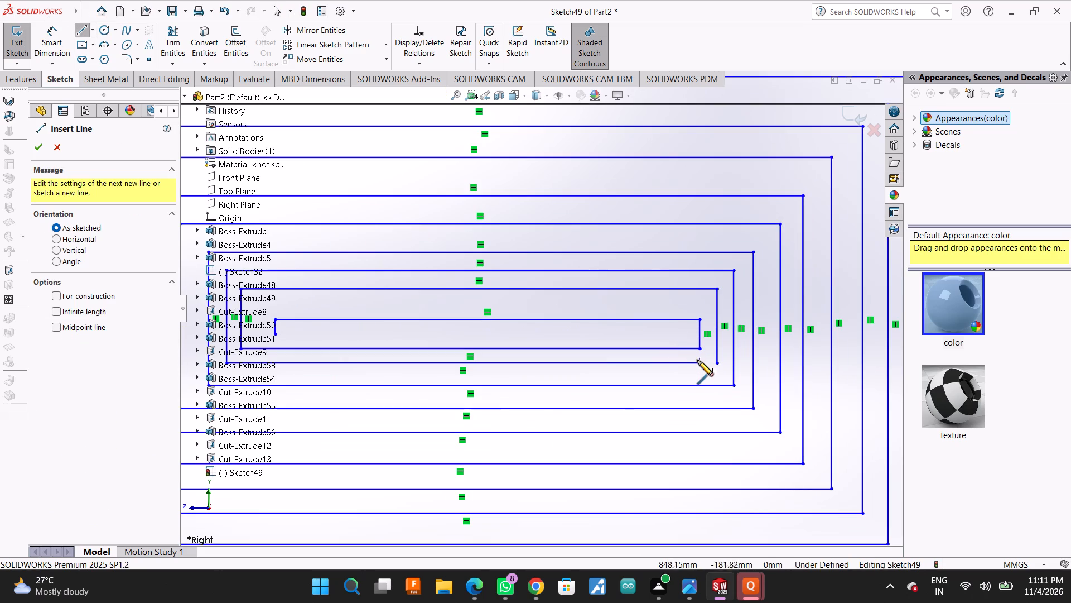
pyautogui.click(700, 362)
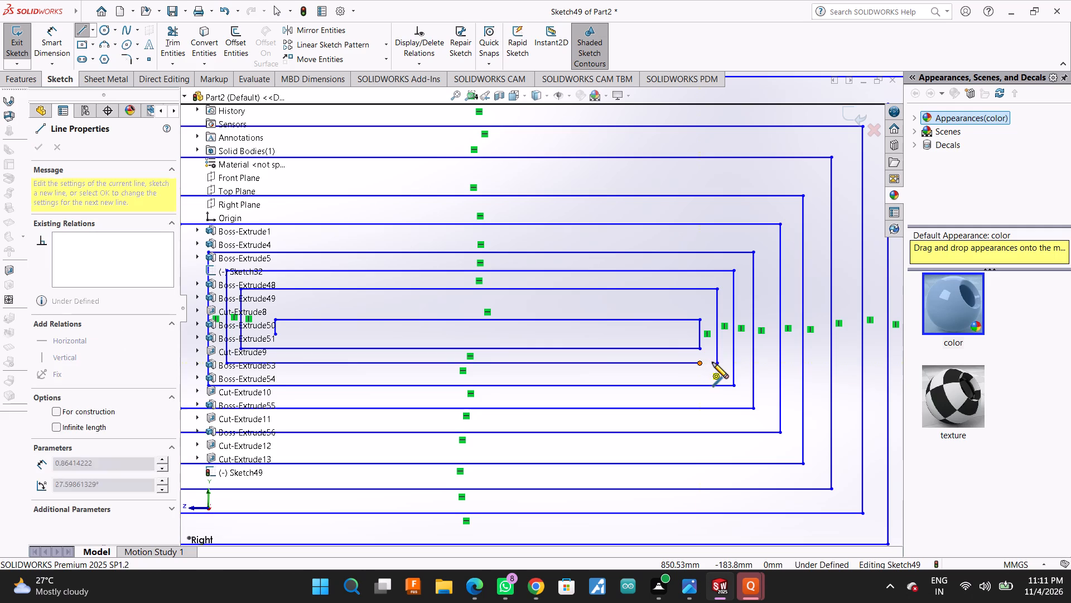
pyautogui.click(715, 362)
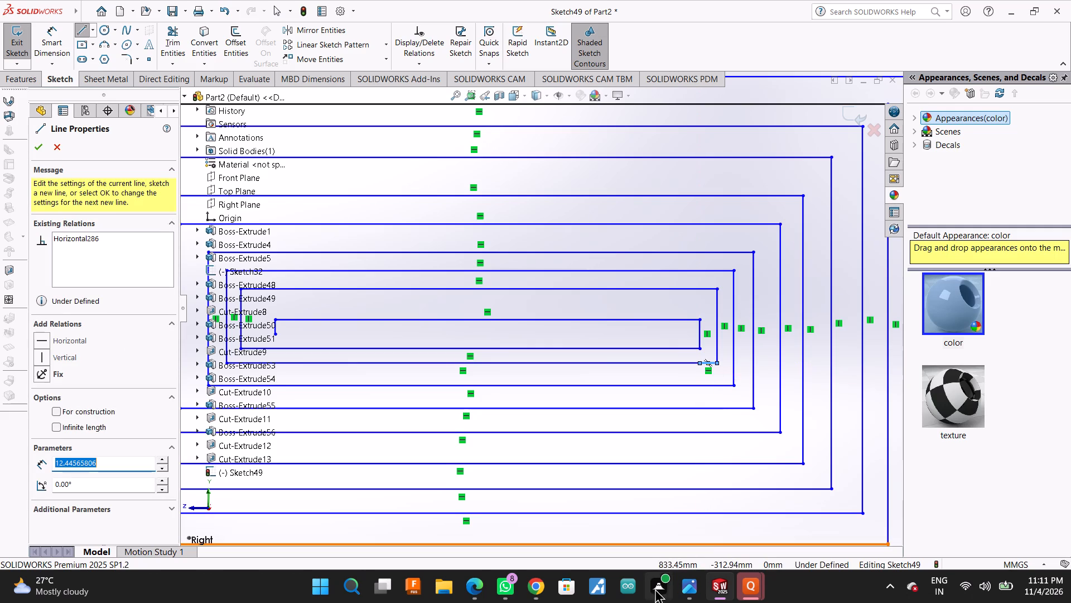
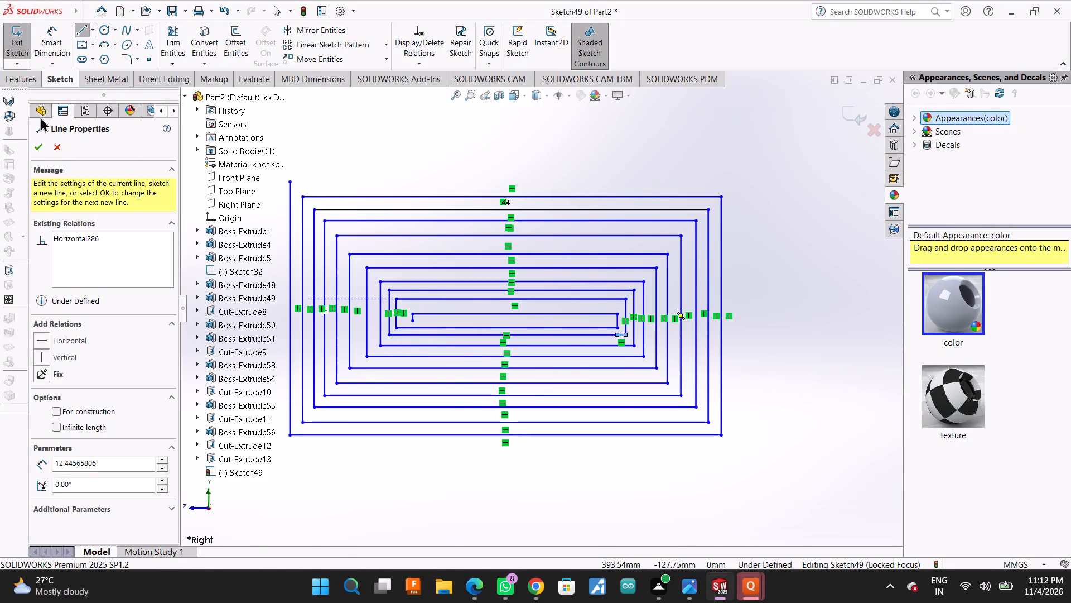
# Trim away every line of the rectangular spiral in Sketch49 with Power trim.
pyautogui.scroll(3, 498, 336)
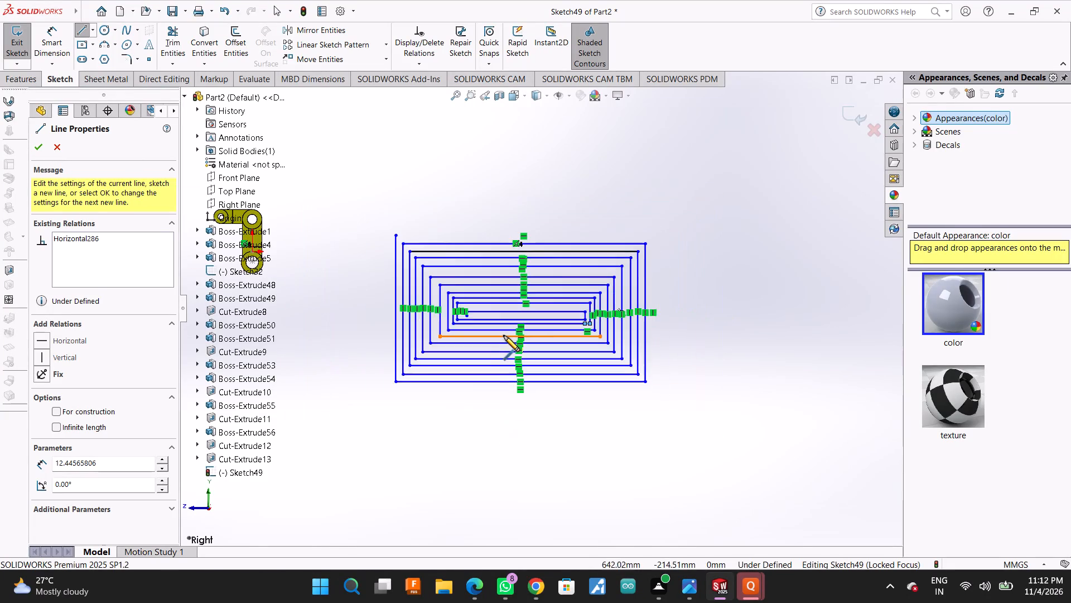
pyautogui.scroll(-2, 498, 333)
pyautogui.click(36, 150)
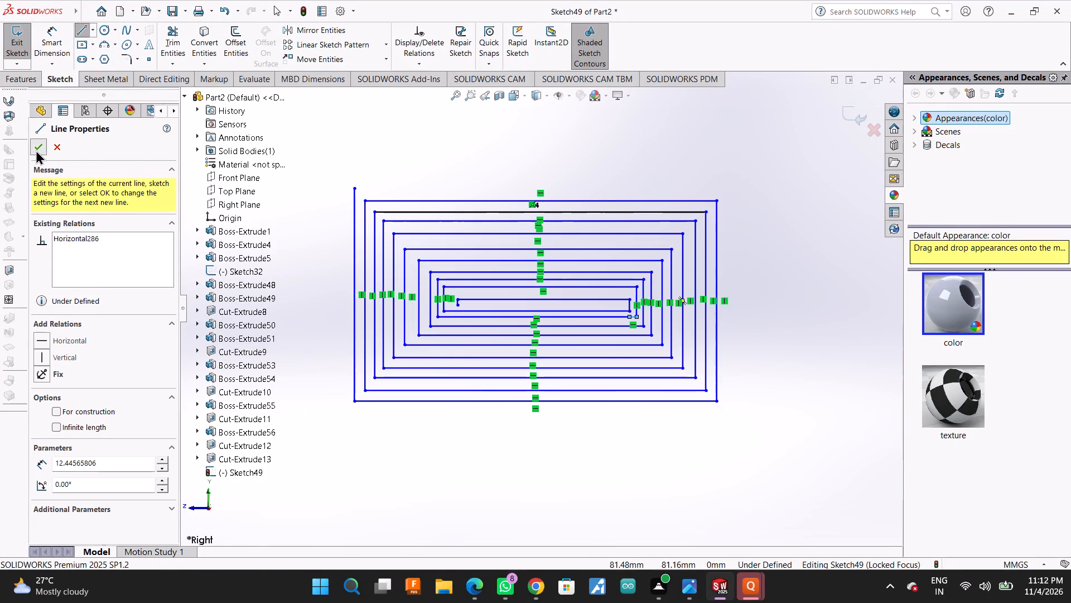
pyautogui.click(170, 28)
pyautogui.scroll(1, 723, 293)
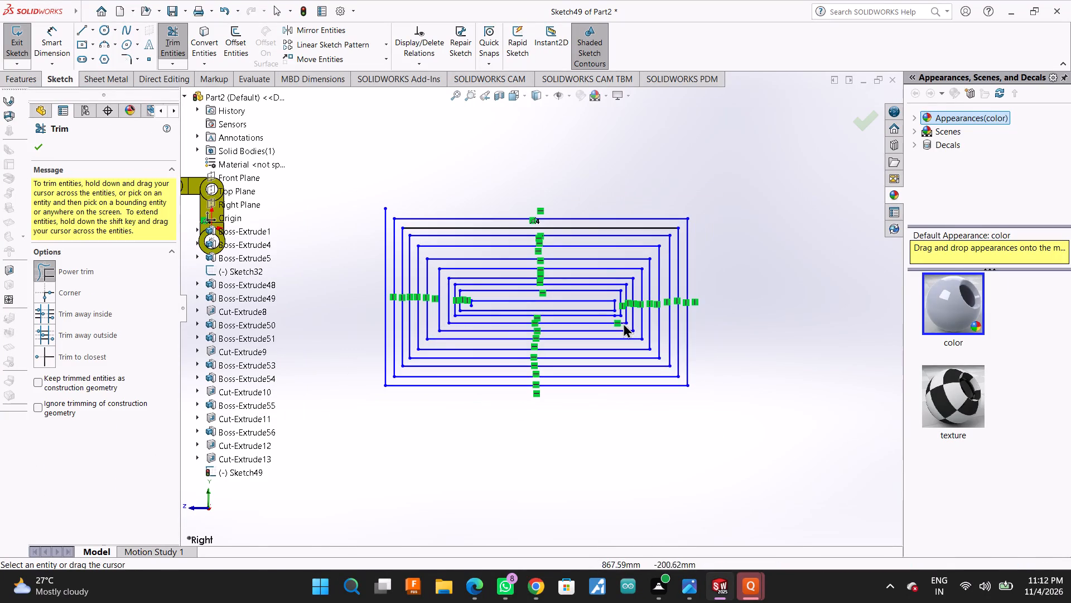
pyautogui.scroll(-1, 523, 299)
pyautogui.scroll(1, 425, 290)
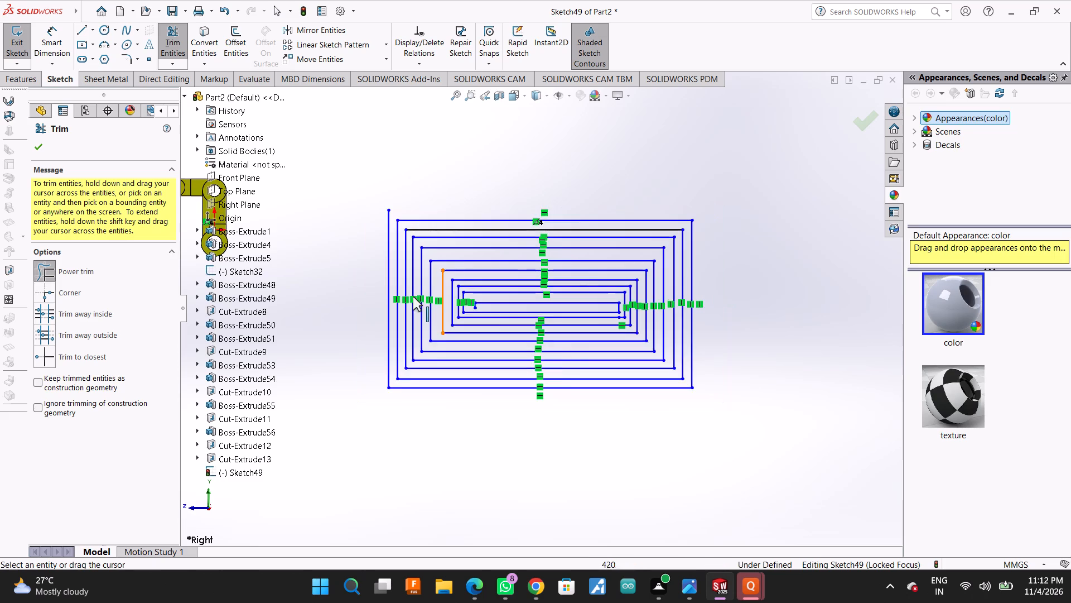
pyautogui.scroll(-1, 413, 296)
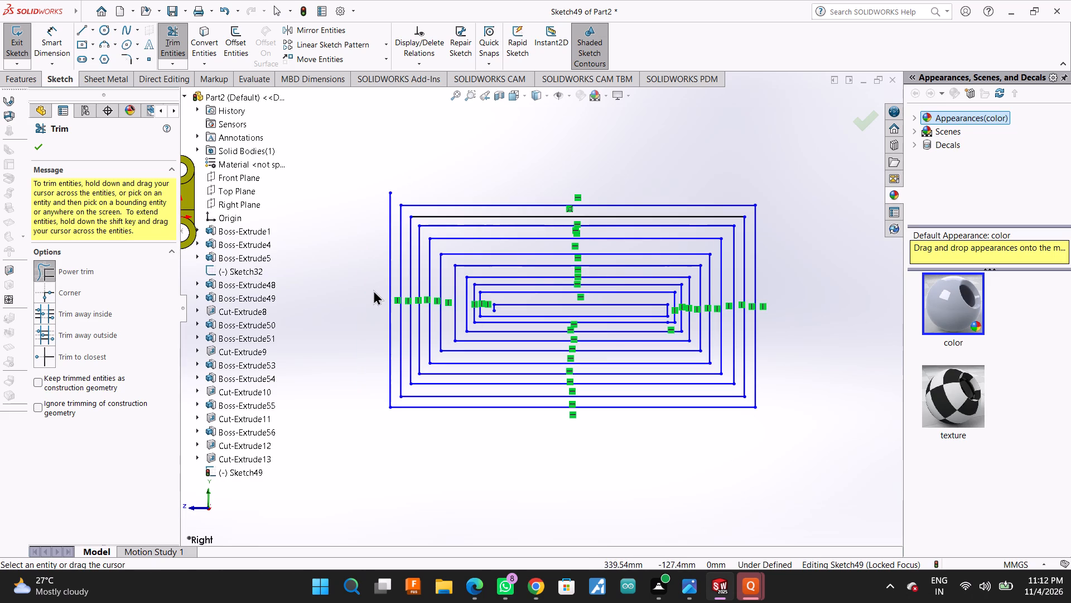
pyautogui.moveTo(372, 290); pyautogui.dragTo(541, 299)
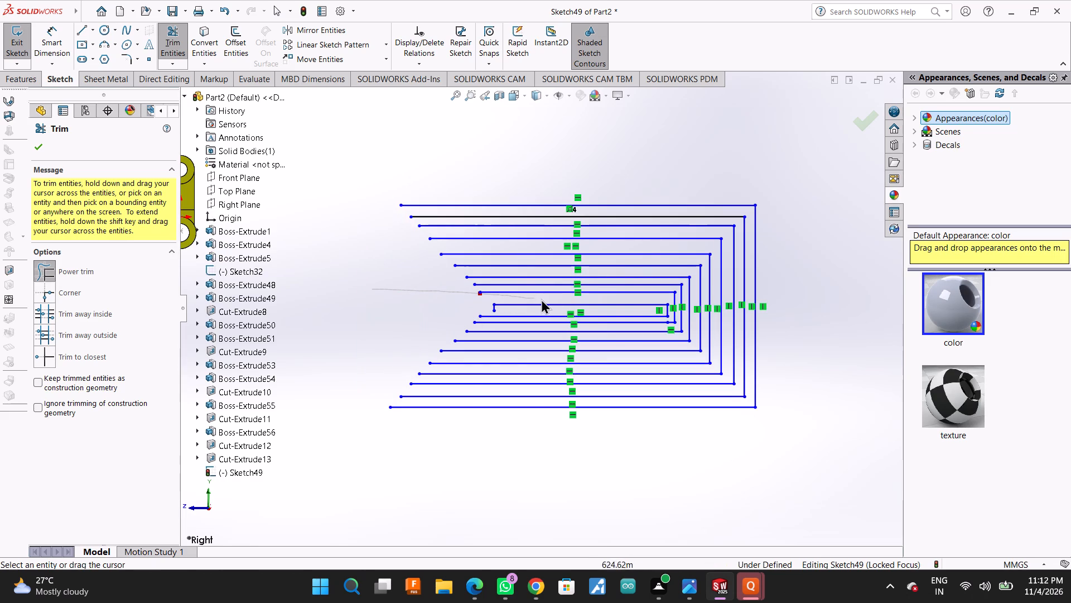
pyautogui.moveTo(541, 299); pyautogui.dragTo(765, 293)
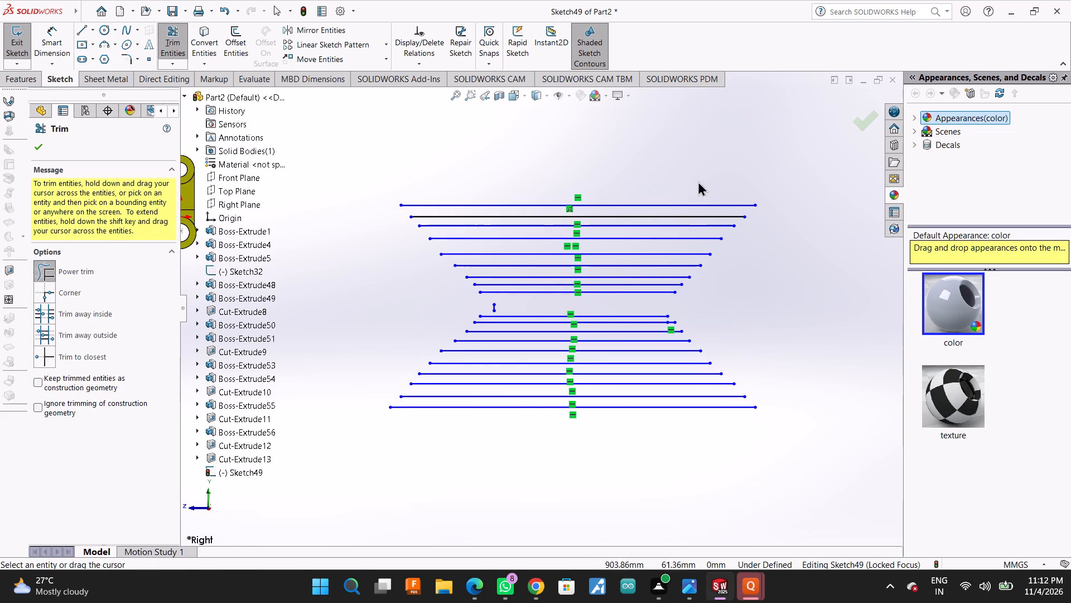
pyautogui.moveTo(691, 162); pyautogui.dragTo(639, 394)
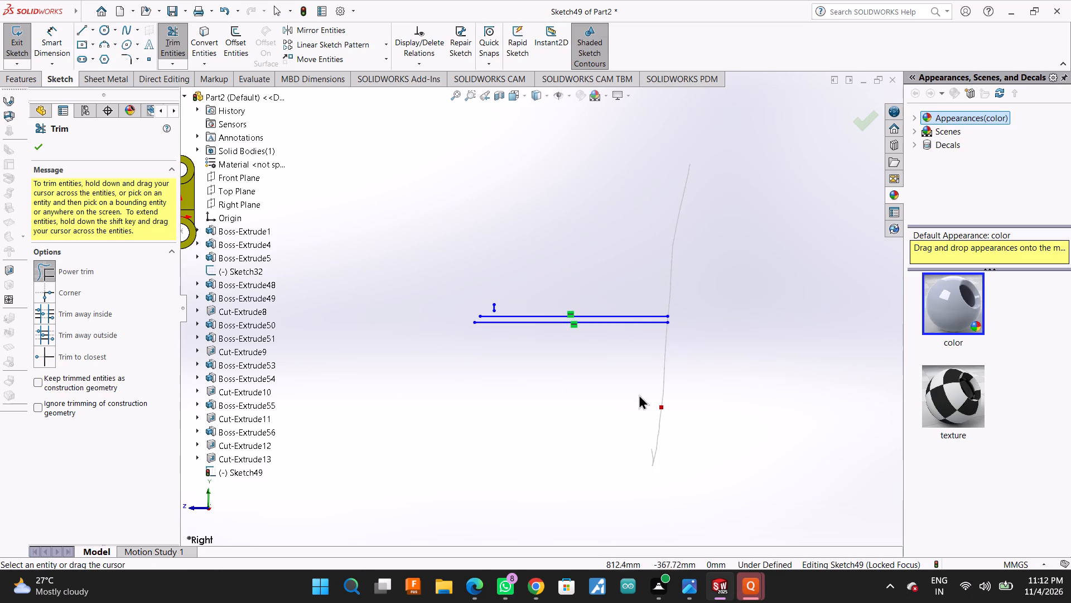
pyautogui.moveTo(639, 394); pyautogui.dragTo(500, 307)
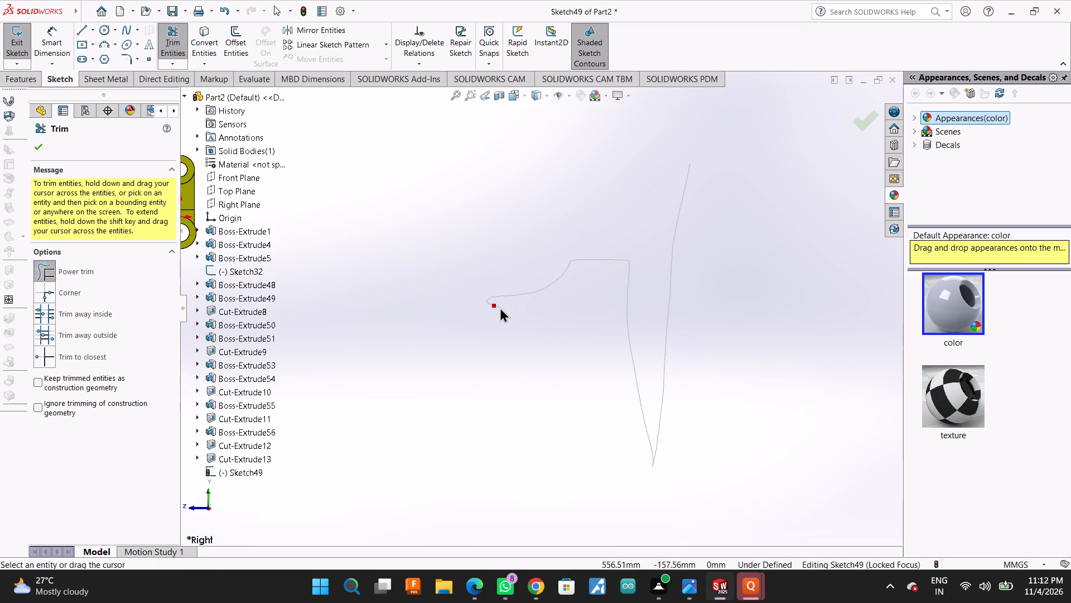
pyautogui.moveTo(500, 307); pyautogui.dragTo(501, 307)
pyautogui.click(872, 116)
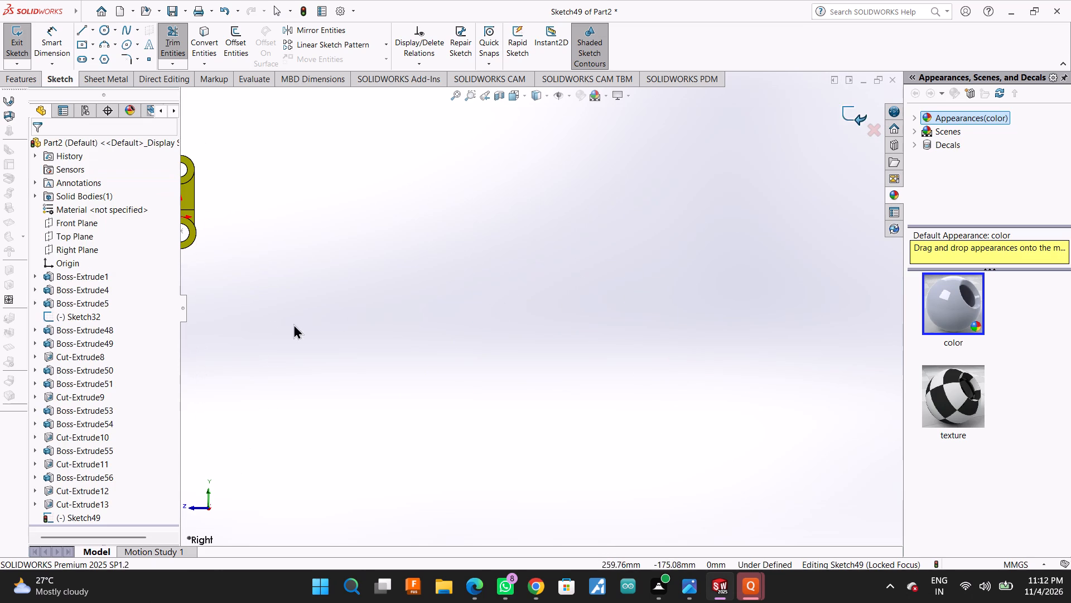
# Set the view to isometric and exit the emptied sketch.
pyautogui.press('space')
pyautogui.click(119, 53)
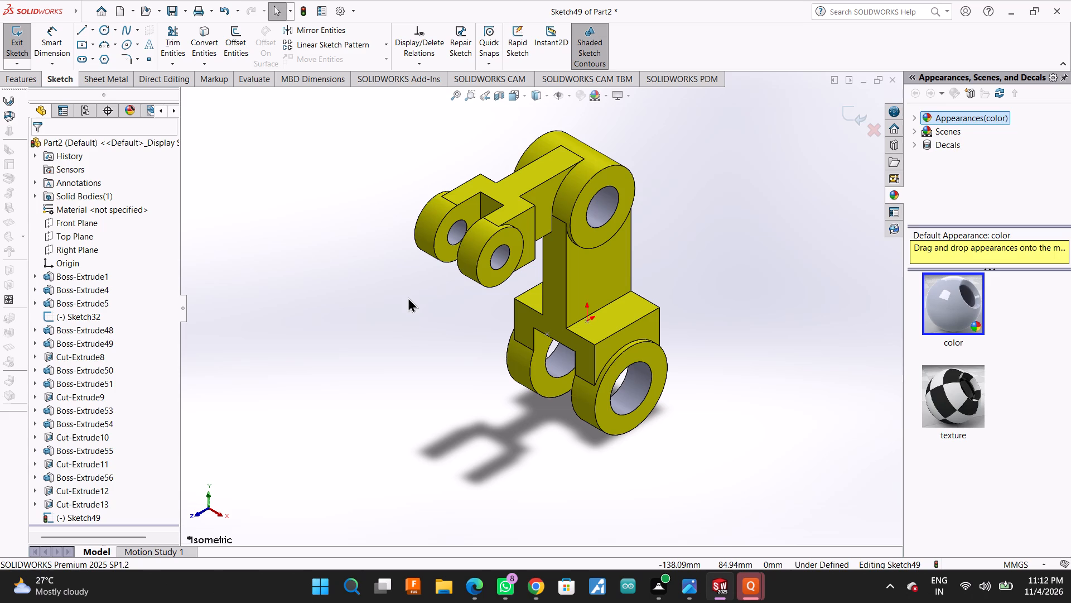
pyautogui.click(847, 120)
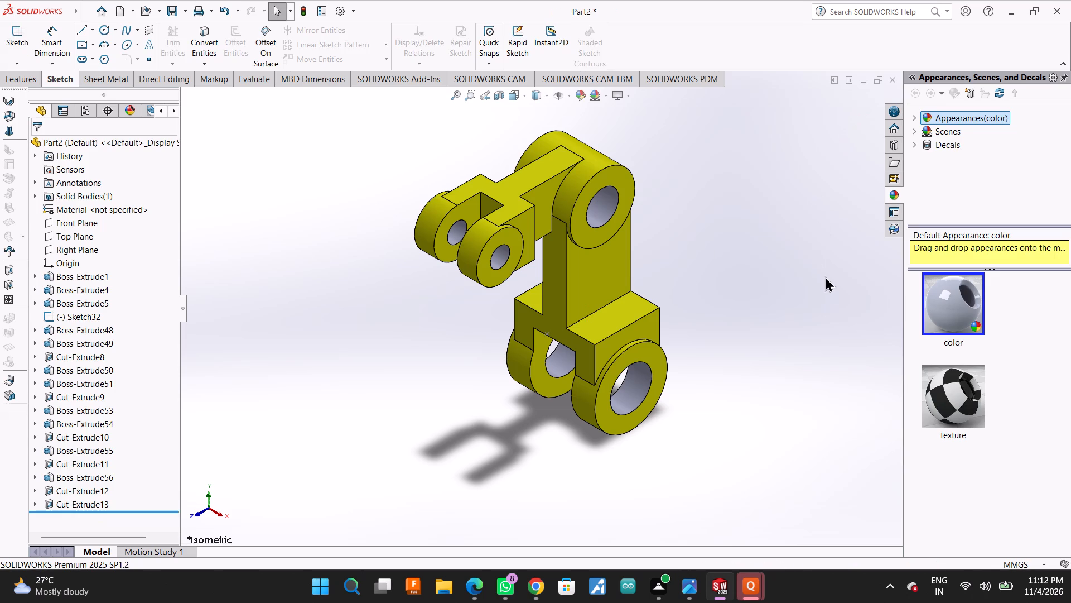
# Collapse the Appearances, Scenes, and Decals pane to widen the modelling area.
pyautogui.moveTo(906, 371); pyautogui.dragTo(1070, 405)
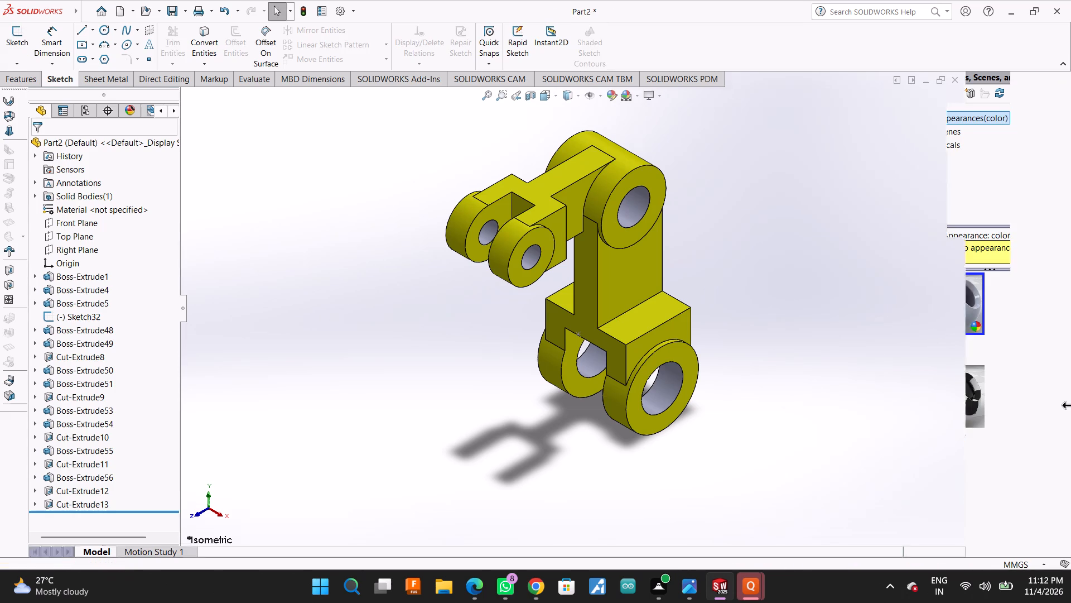
pyautogui.moveTo(1070, 405); pyautogui.dragTo(1070, 403)
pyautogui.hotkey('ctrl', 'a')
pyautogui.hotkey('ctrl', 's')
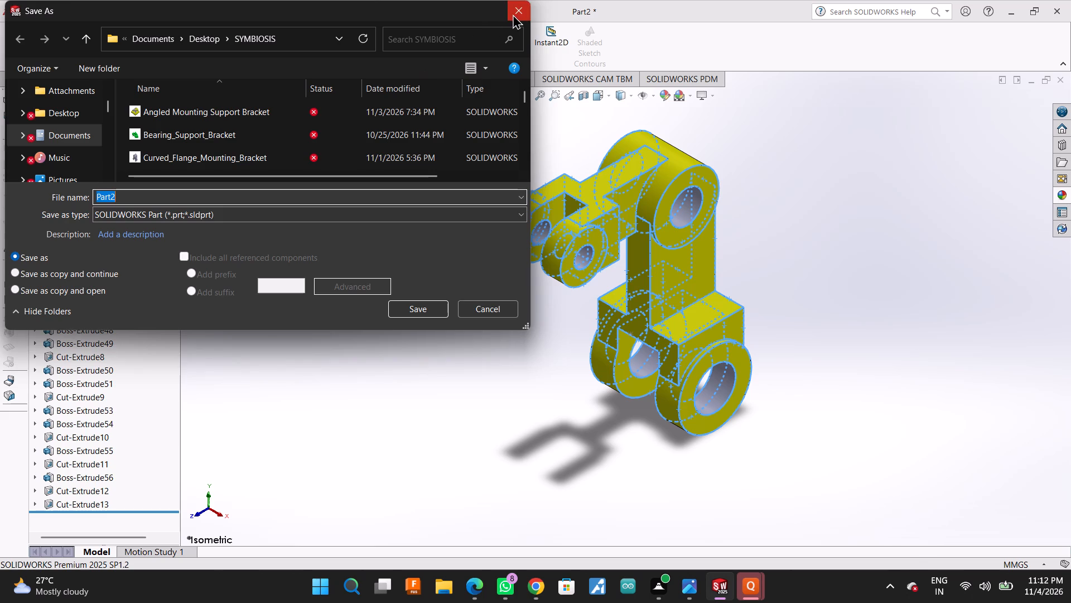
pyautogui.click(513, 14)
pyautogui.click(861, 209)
# Save the part in the SYMBIOSIS folder as Multi-Level Clevis Support Bracket.
pyautogui.hotkey('ctrl', 's')
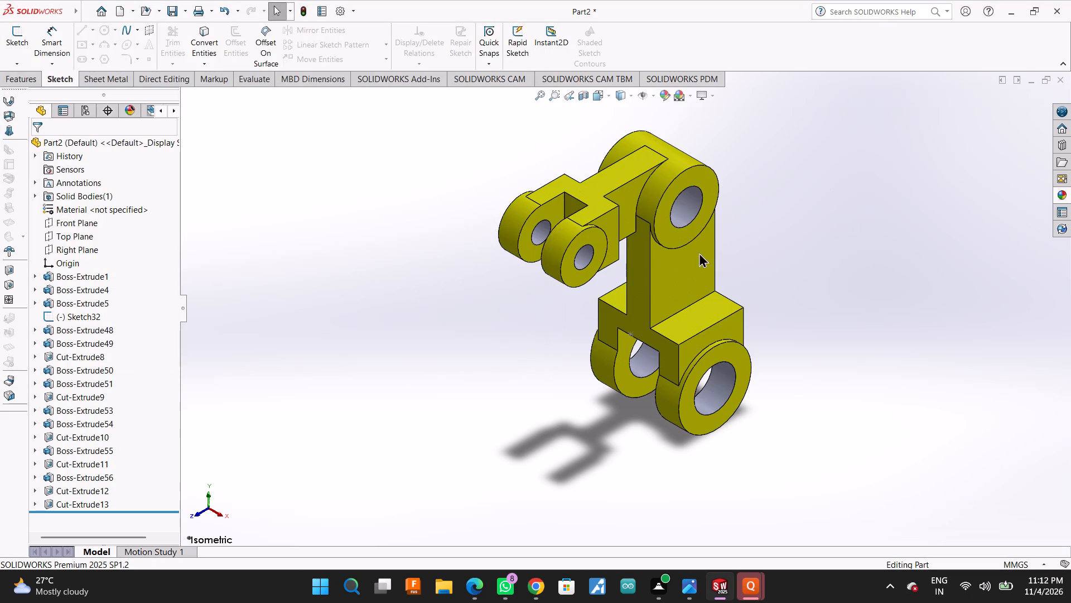
pyautogui.hotkey('ctrl', 'v')
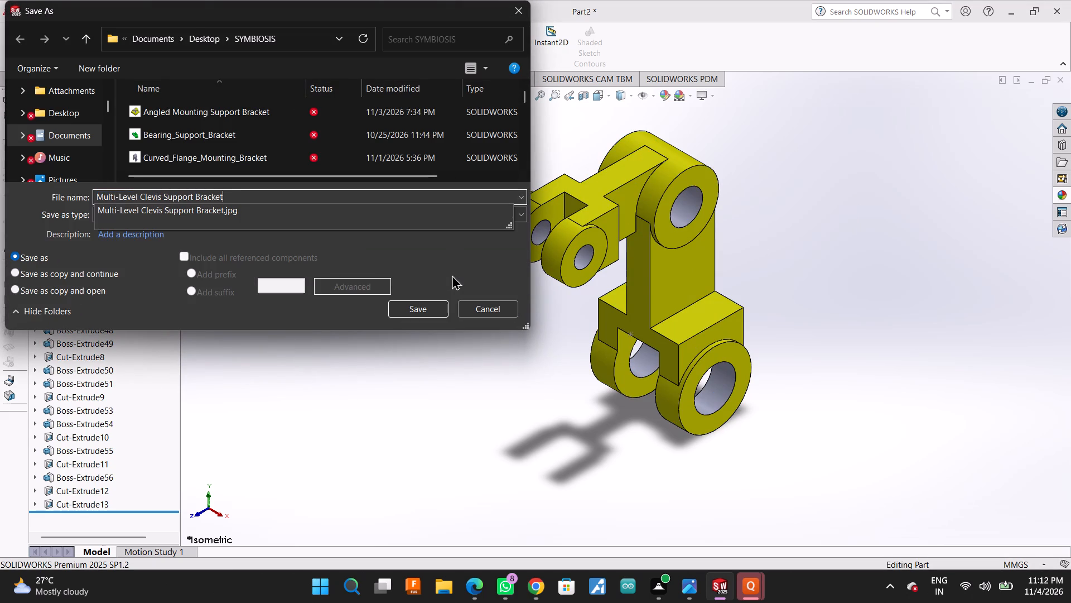
pyautogui.click(411, 309)
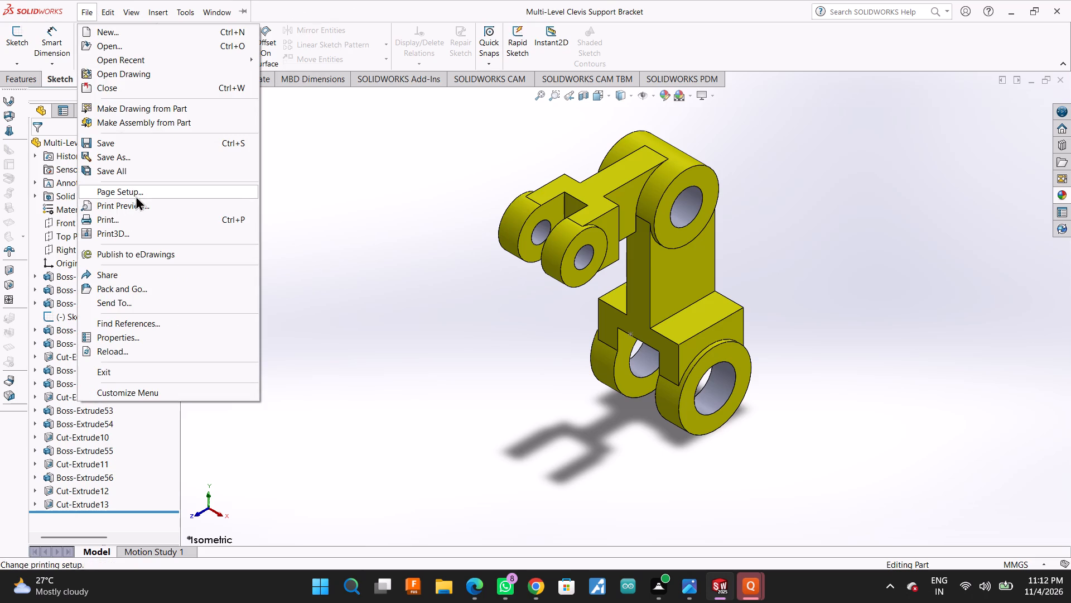
# Export the part as an Adobe PDF named Multi-Level Clevis Support Bracket in the SYMBIOSIS folder.
pyautogui.click(134, 162)
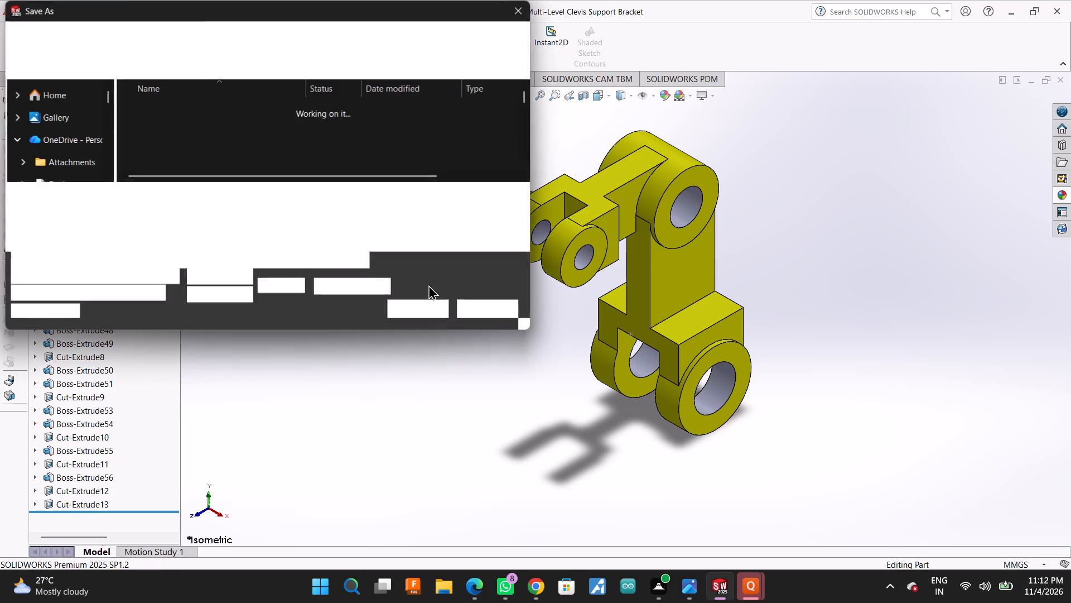
pyautogui.click(404, 219)
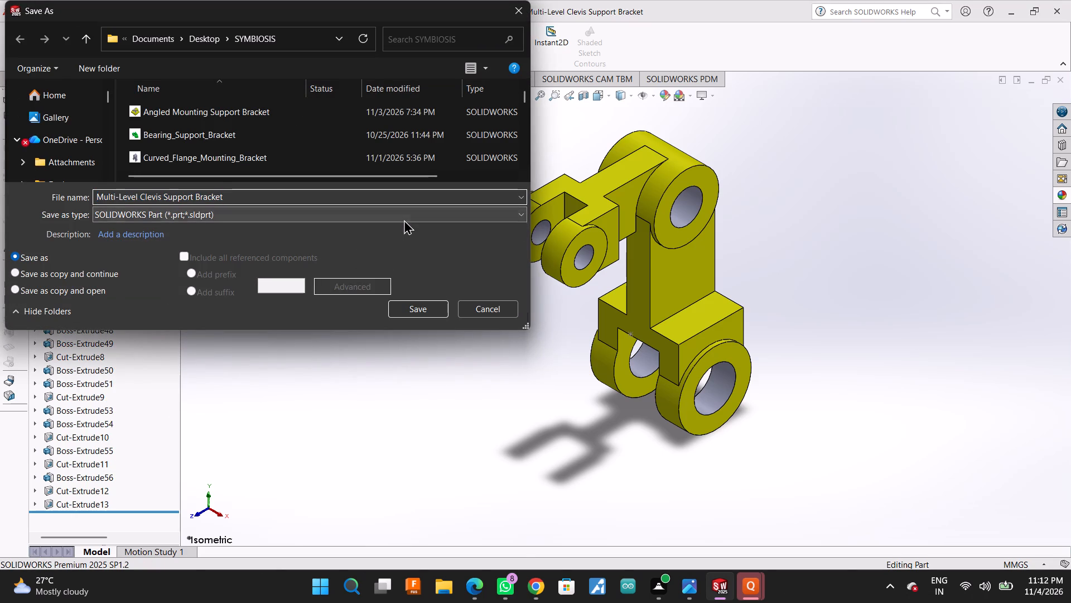
pyautogui.click(350, 324)
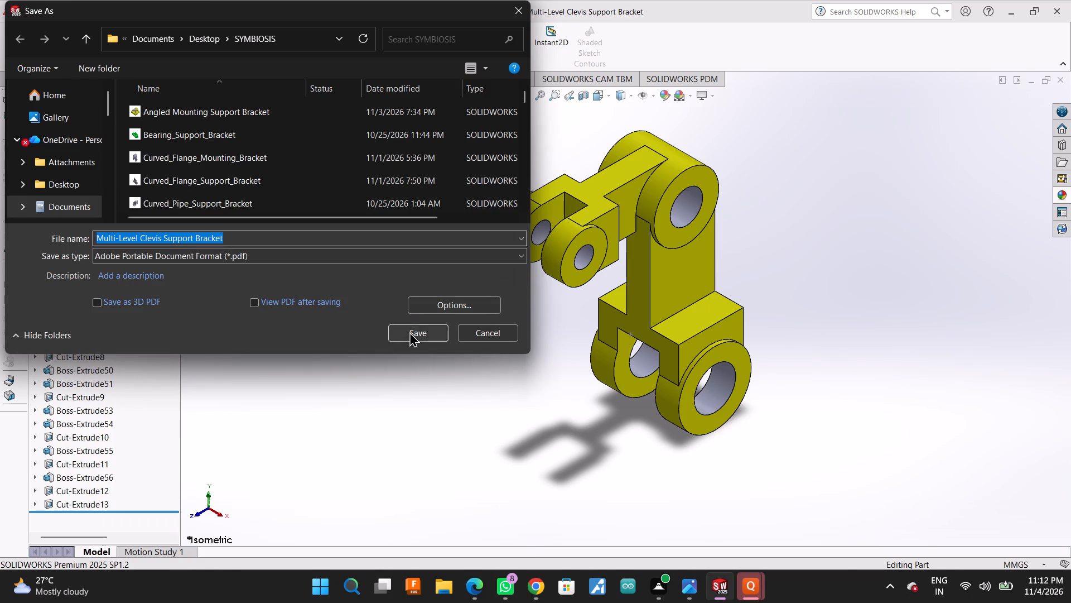
pyautogui.click(409, 332)
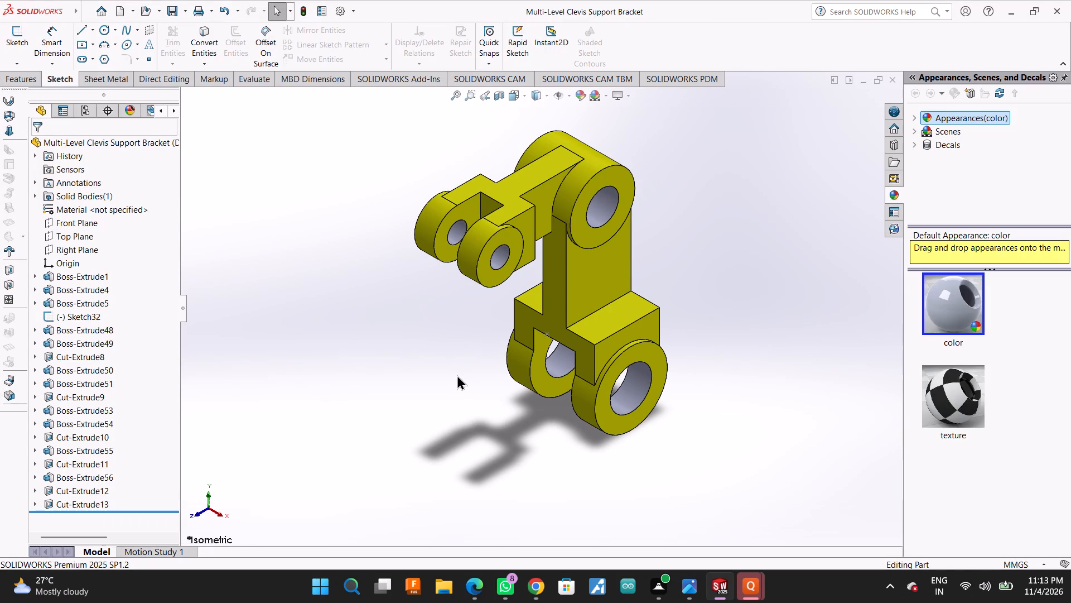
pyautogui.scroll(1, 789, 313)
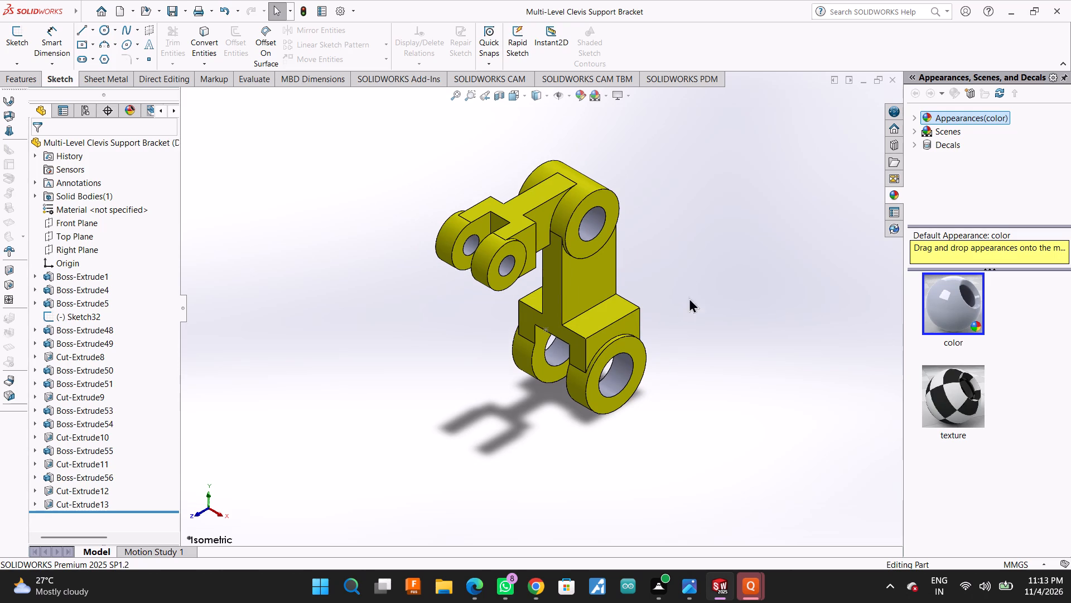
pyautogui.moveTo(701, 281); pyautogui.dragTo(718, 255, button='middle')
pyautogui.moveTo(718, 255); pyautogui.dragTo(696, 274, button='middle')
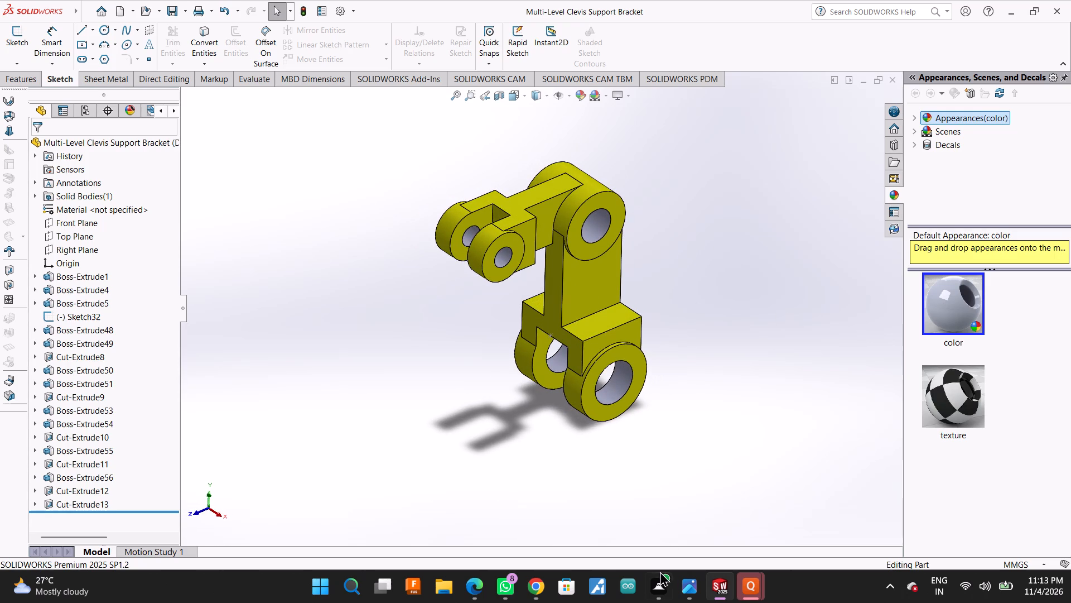
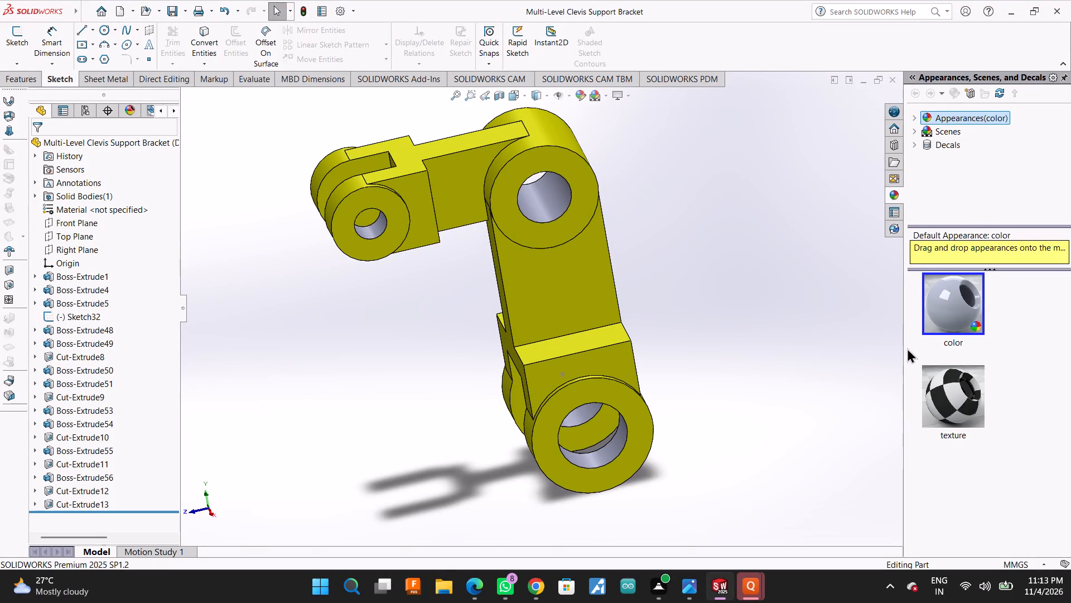
# Collapse the Appearances, Scenes, and Decals pane to widen the modelling area.
pyautogui.moveTo(903, 350); pyautogui.dragTo(1070, 346)
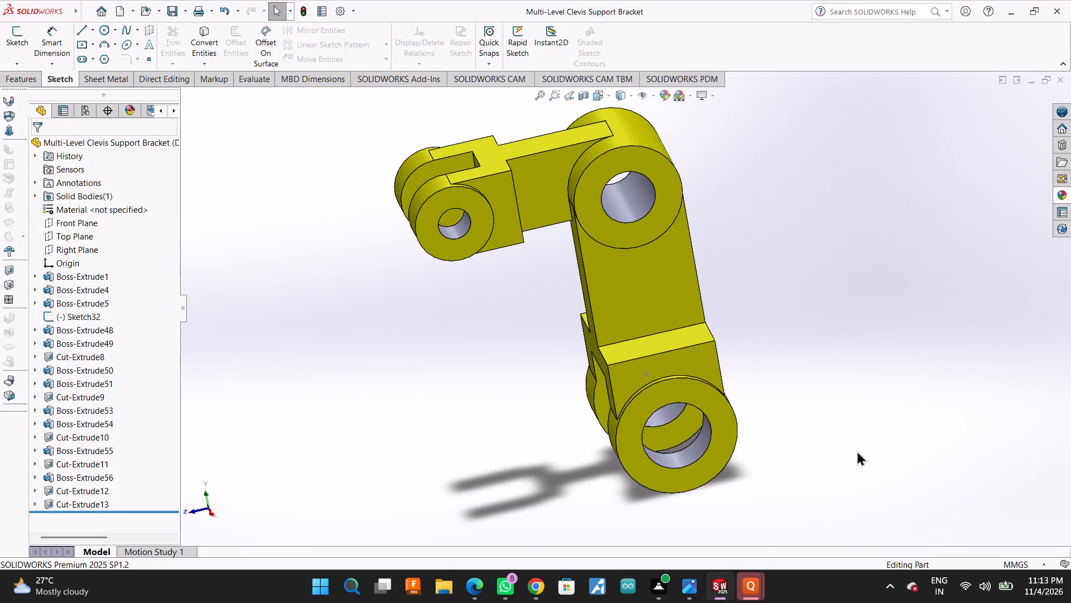
# Examine the finished bracket from an angled view, checking the upper clevis, the connecting arm and the lower clevis.
pyautogui.moveTo(741, 420); pyautogui.dragTo(798, 393, button='middle')
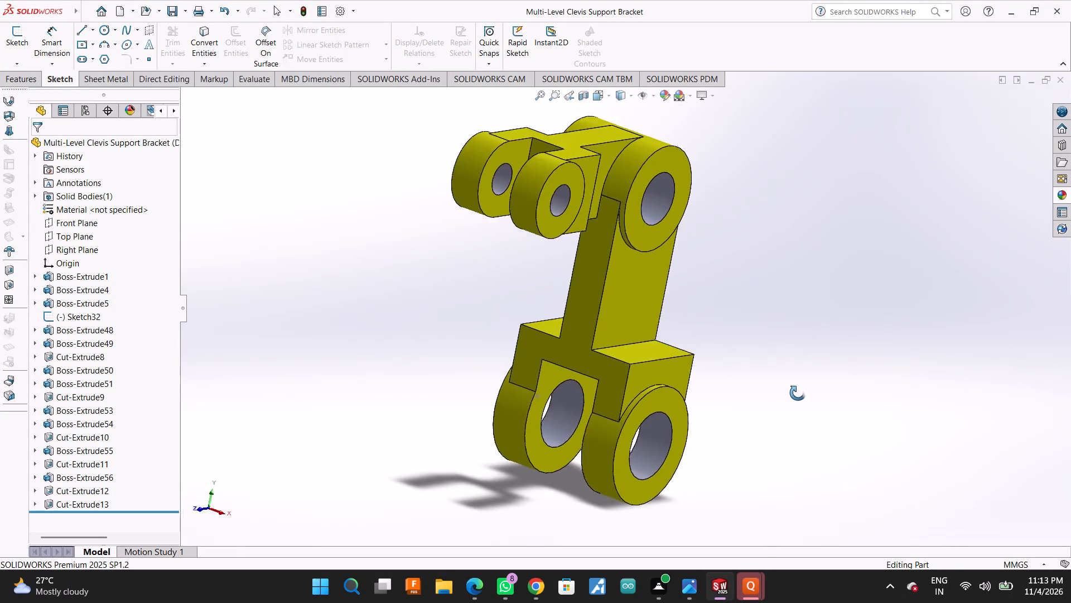
pyautogui.moveTo(798, 393); pyautogui.dragTo(783, 395, button='middle')
pyautogui.scroll(2, 782, 395)
pyautogui.scroll(-1, 714, 312)
pyautogui.scroll(-3, 607, 253)
pyautogui.scroll(3, 607, 253)
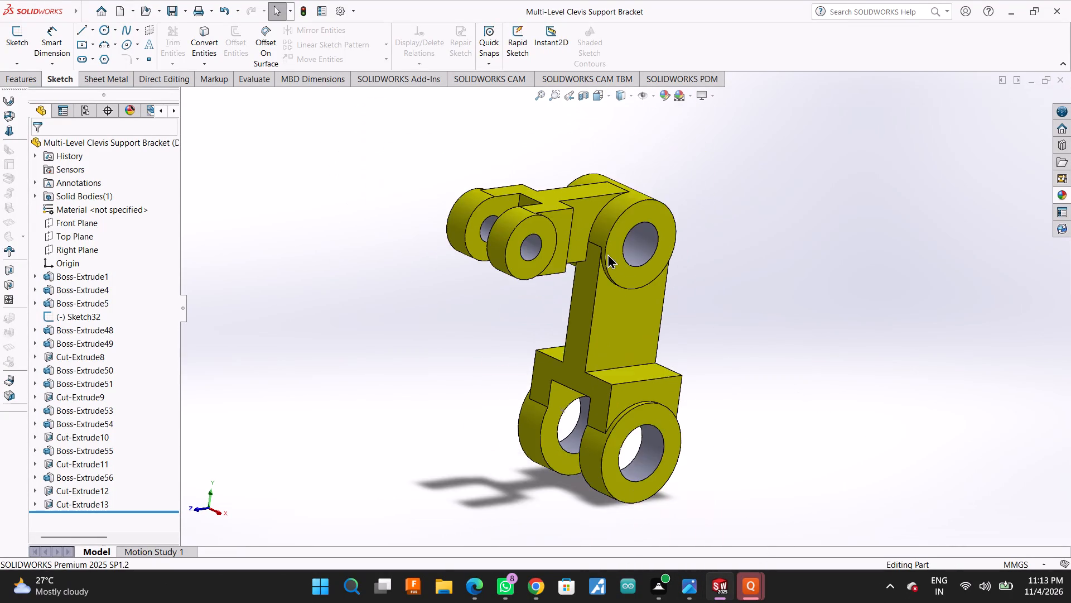
pyautogui.scroll(-2, 607, 261)
pyautogui.scroll(2, 607, 283)
pyautogui.scroll(-2, 614, 302)
pyautogui.scroll(2, 615, 305)
pyautogui.scroll(-2, 622, 320)
pyautogui.scroll(2, 624, 324)
pyautogui.scroll(-2, 625, 327)
pyautogui.scroll(2, 626, 332)
pyautogui.scroll(-3, 626, 332)
pyautogui.scroll(3, 626, 332)
pyautogui.scroll(-3, 626, 332)
pyautogui.scroll(3, 626, 332)
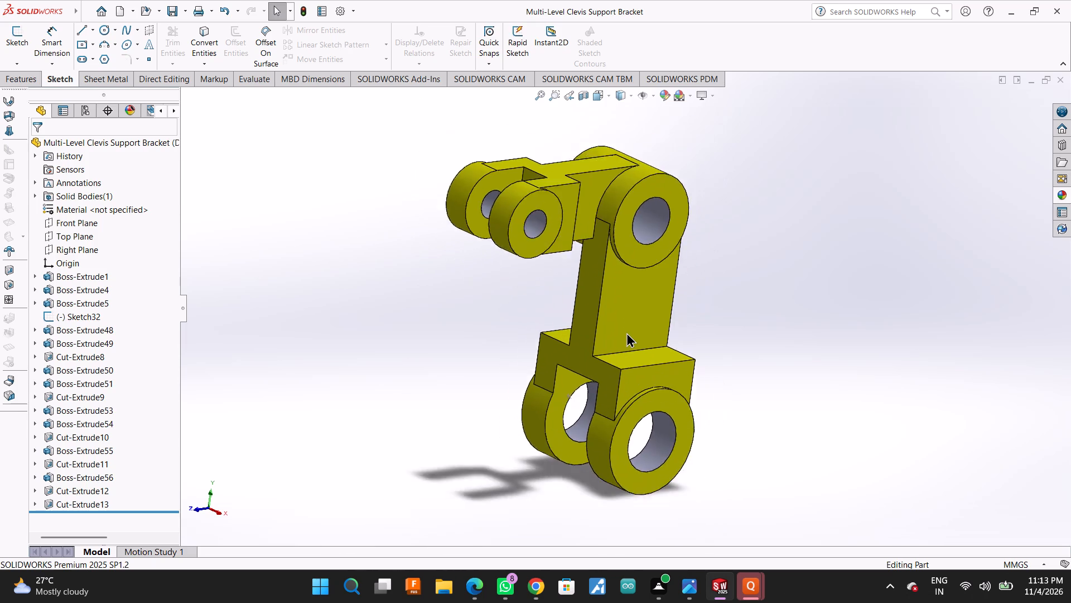
pyautogui.scroll(-2, 626, 332)
pyautogui.scroll(2, 626, 332)
pyautogui.scroll(-3, 626, 332)
pyautogui.scroll(2, 626, 332)
pyautogui.scroll(-2, 626, 332)
pyautogui.scroll(2, 626, 332)
pyautogui.scroll(-2, 626, 332)
pyautogui.scroll(2, 626, 332)
pyautogui.scroll(-2, 626, 332)
pyautogui.scroll(2, 626, 332)
pyautogui.scroll(-2, 626, 332)
pyautogui.scroll(2, 626, 332)
pyautogui.scroll(-1, 626, 332)
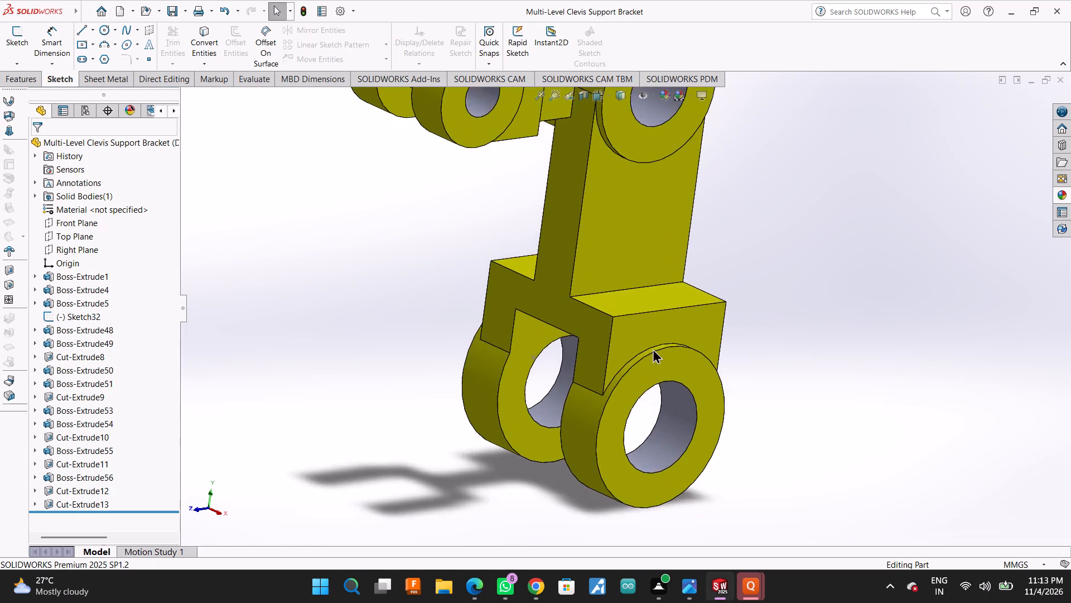
pyautogui.scroll(5, 659, 353)
pyautogui.scroll(-2, 681, 363)
pyautogui.scroll(1, 664, 286)
pyautogui.scroll(2, 624, 227)
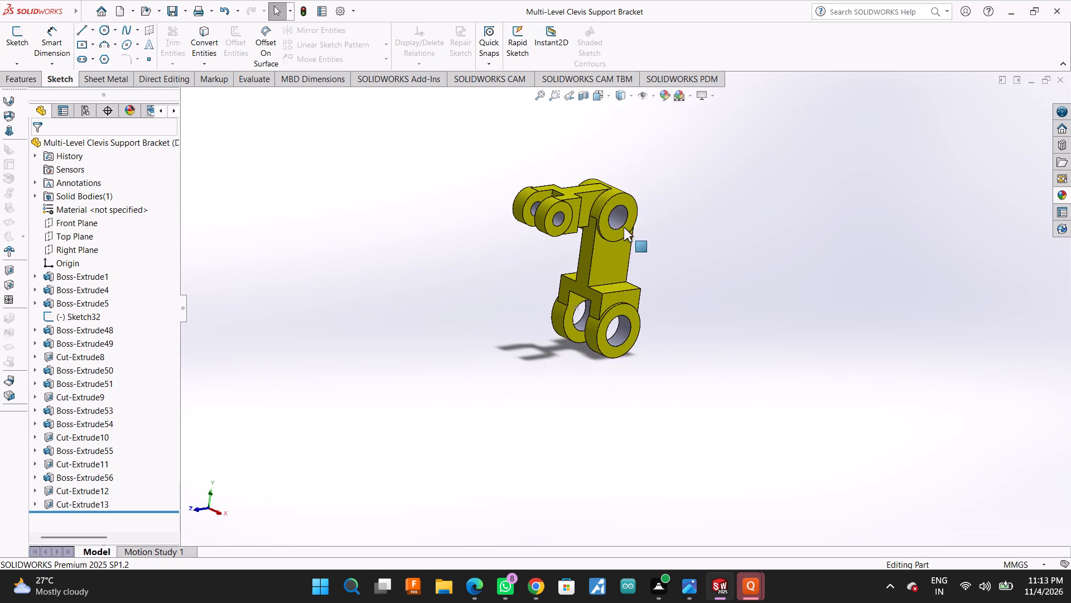
pyautogui.scroll(-4, 614, 204)
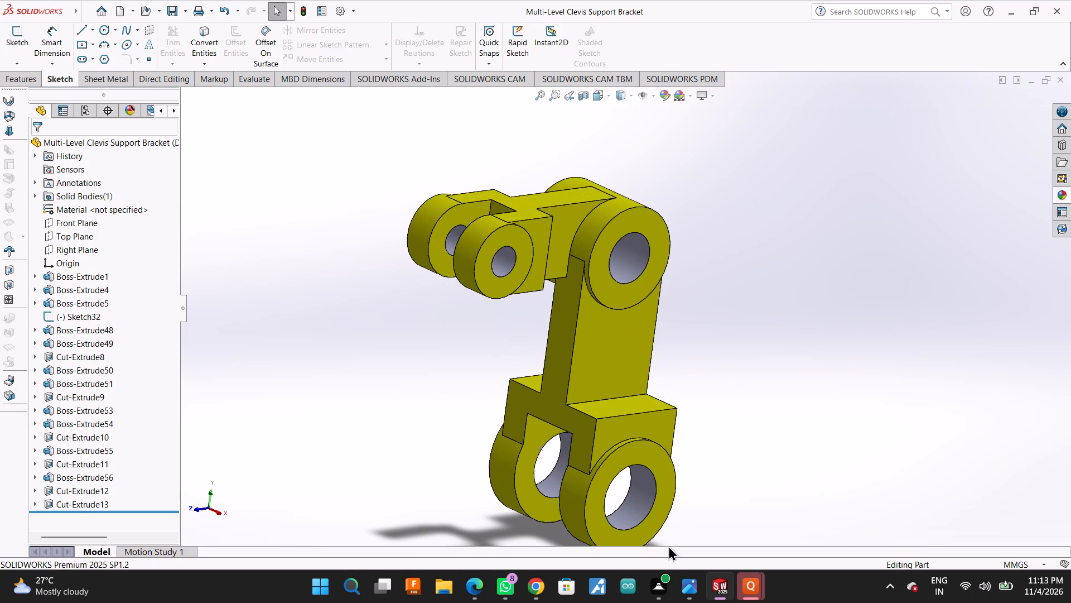
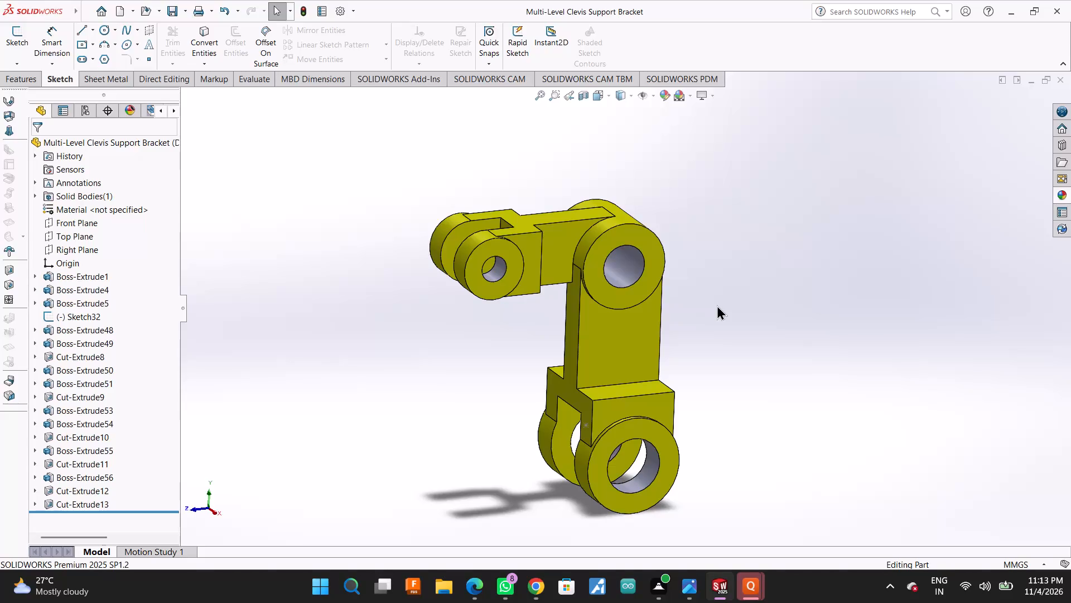
# Save the Multi-Level Clevis Support Bracket part.
pyautogui.hotkey('ctrl', 's')
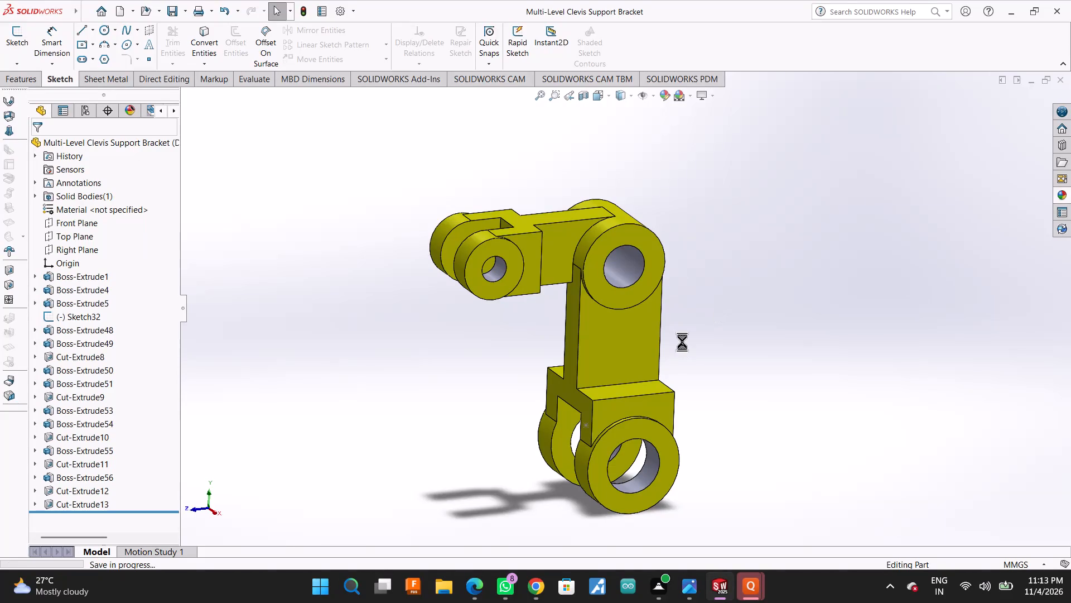